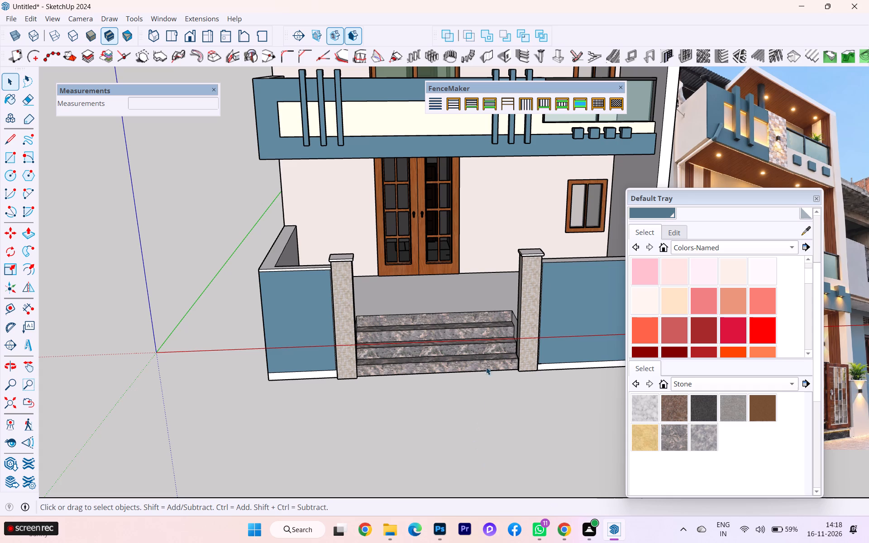
Examine the entrance steps, pillars, parapet walls and porch floor from the front, the outer side and above.
scroll(489, 360, "up", 2)
scroll(559, 344, "up", 6)
scroll(544, 334, "down", 1)
scroll(543, 333, "up", 3)
middle_click_drag(325, 365, 317, 367)
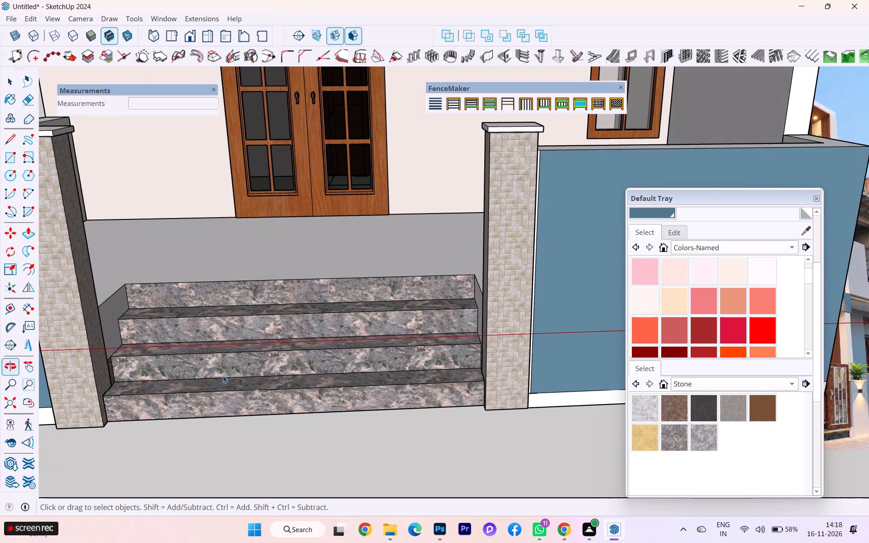
middle_click_drag(177, 375, 409, 351)
middle_click_drag(382, 359, 273, 360)
scroll(191, 355, "down", 1)
scroll(187, 355, "up", 1)
scroll(186, 355, "down", 2)
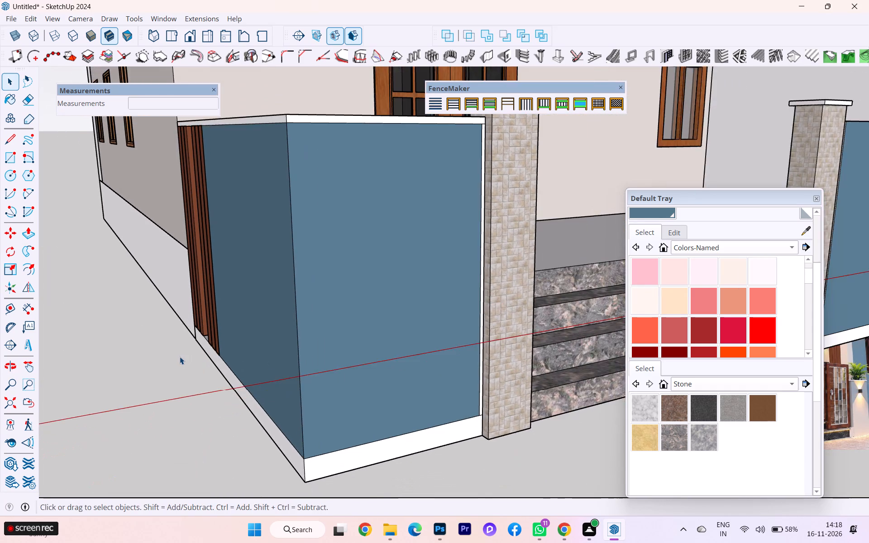
scroll(180, 357, "down", 2)
scroll(180, 357, "up", 3)
scroll(179, 357, "down", 4)
scroll(185, 357, "up", 5)
scroll(187, 357, "down", 1)
scroll(403, 359, "down", 1)
middle_click_drag(398, 359, 248, 406)
scroll(248, 406, "down", 1)
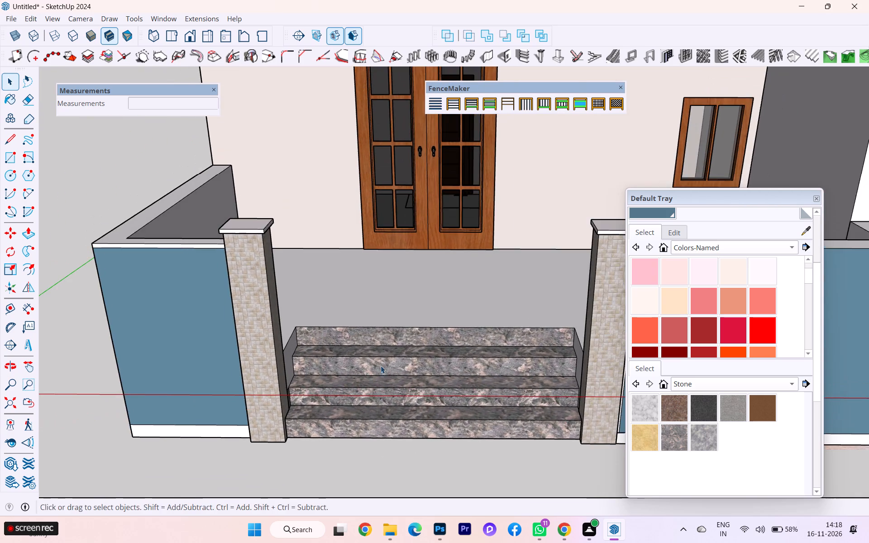
scroll(382, 368, "down", 2)
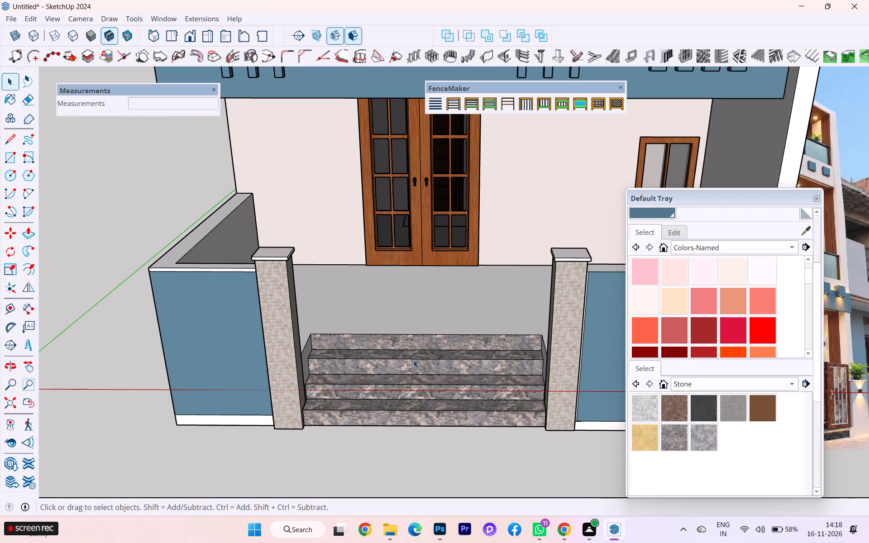
scroll(476, 340, "up", 6)
middle_click_drag(494, 333, 472, 427)
scroll(478, 406, "down", 1)
scroll(446, 319, "down", 8)
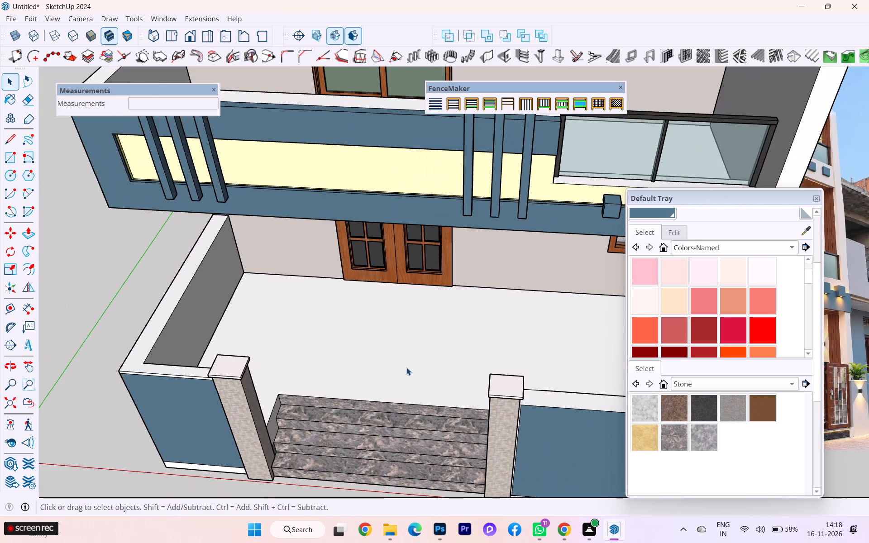
middle_click_drag(406, 367, 422, 295)
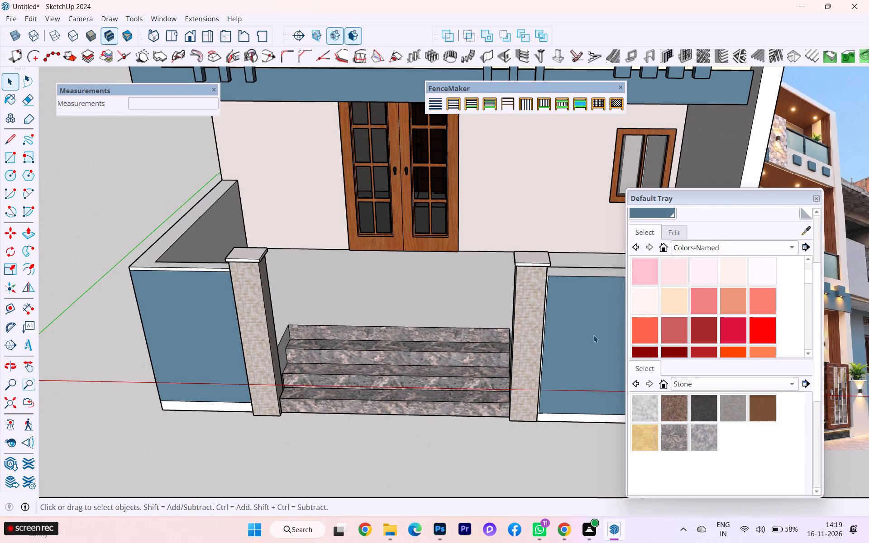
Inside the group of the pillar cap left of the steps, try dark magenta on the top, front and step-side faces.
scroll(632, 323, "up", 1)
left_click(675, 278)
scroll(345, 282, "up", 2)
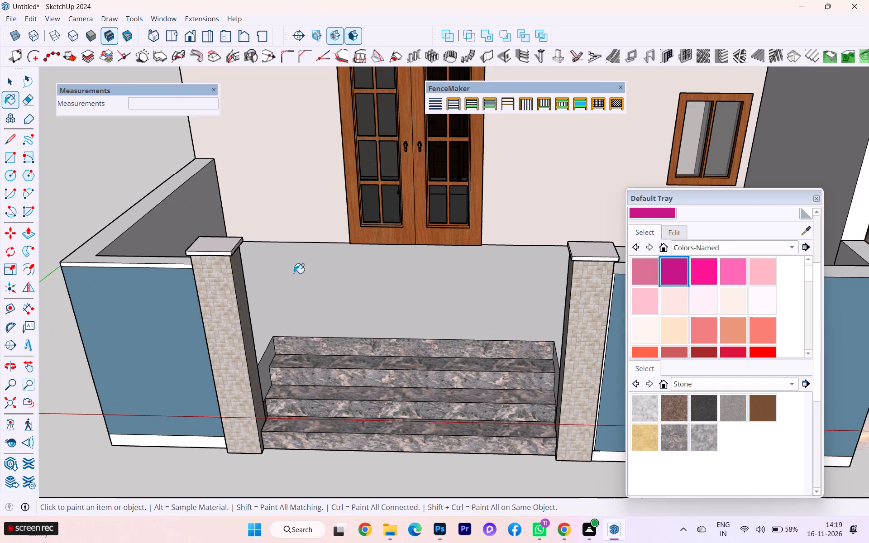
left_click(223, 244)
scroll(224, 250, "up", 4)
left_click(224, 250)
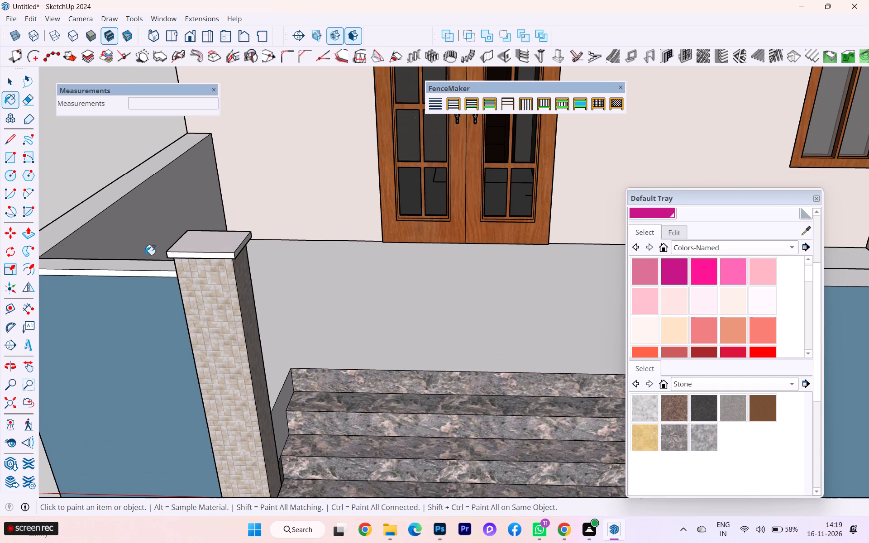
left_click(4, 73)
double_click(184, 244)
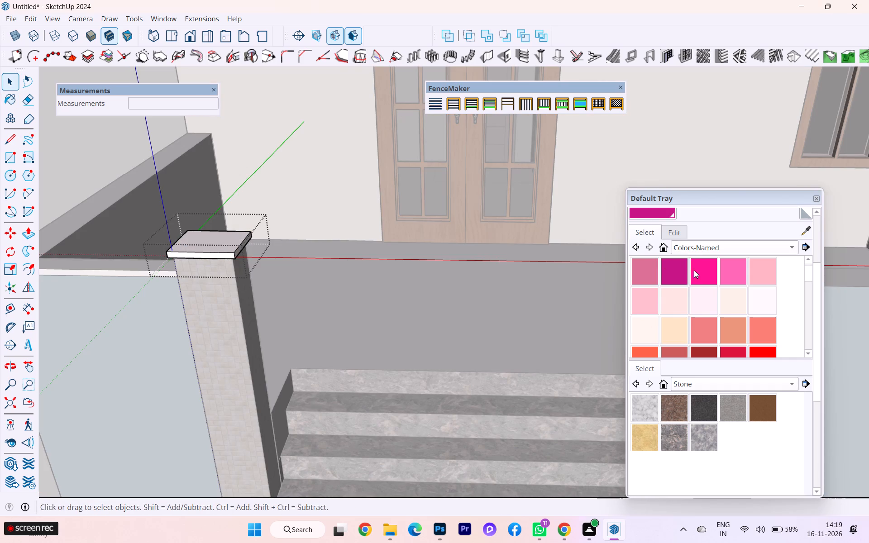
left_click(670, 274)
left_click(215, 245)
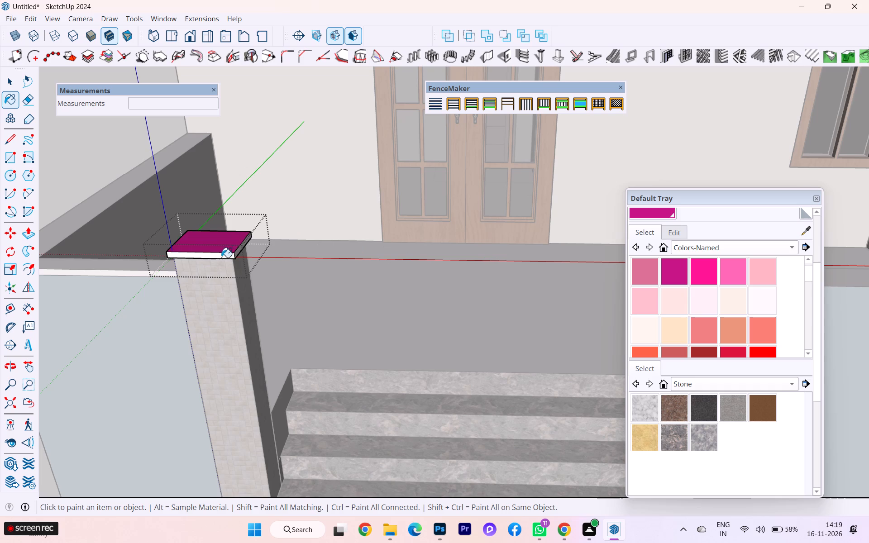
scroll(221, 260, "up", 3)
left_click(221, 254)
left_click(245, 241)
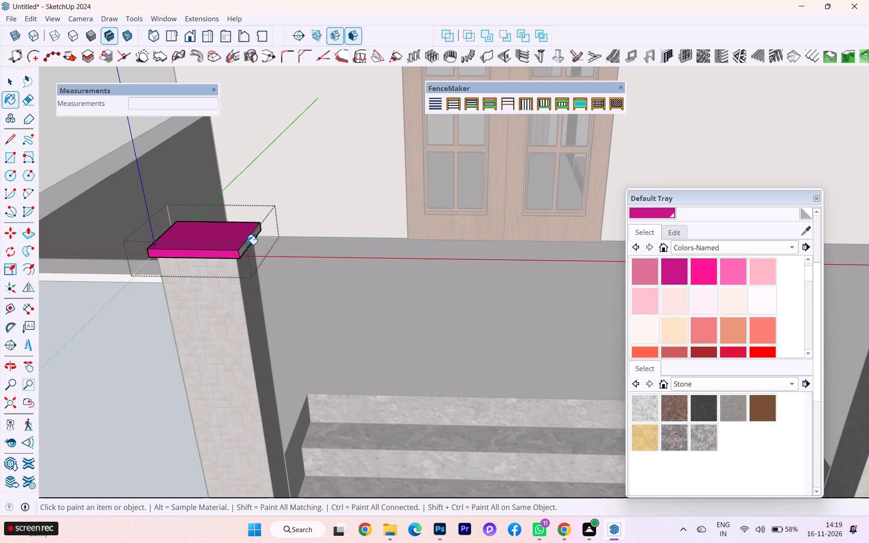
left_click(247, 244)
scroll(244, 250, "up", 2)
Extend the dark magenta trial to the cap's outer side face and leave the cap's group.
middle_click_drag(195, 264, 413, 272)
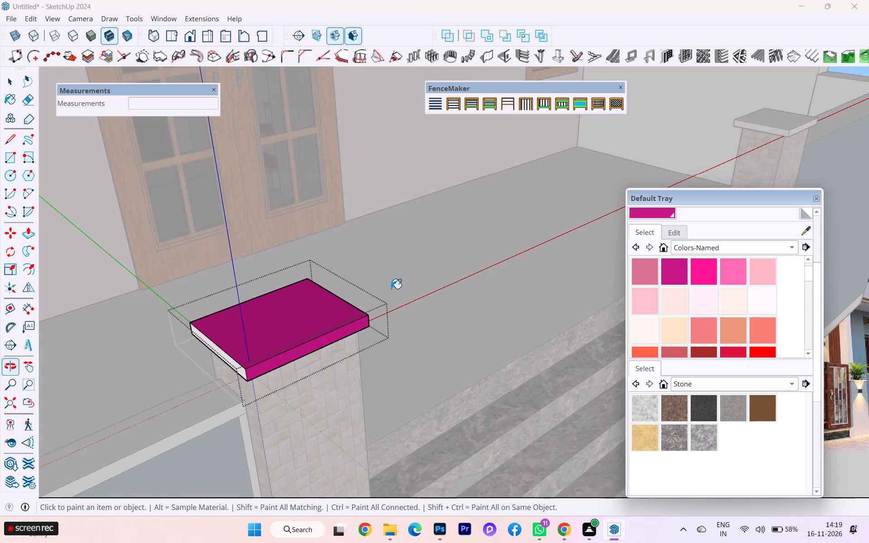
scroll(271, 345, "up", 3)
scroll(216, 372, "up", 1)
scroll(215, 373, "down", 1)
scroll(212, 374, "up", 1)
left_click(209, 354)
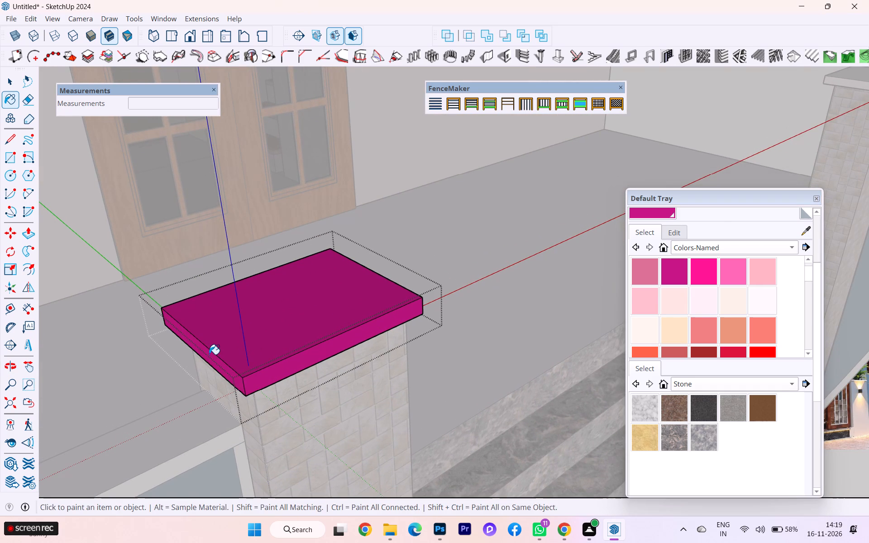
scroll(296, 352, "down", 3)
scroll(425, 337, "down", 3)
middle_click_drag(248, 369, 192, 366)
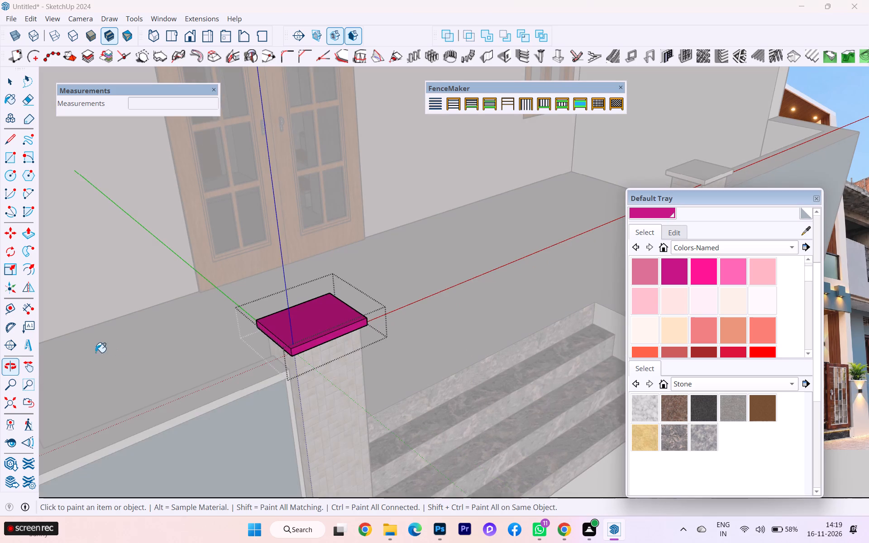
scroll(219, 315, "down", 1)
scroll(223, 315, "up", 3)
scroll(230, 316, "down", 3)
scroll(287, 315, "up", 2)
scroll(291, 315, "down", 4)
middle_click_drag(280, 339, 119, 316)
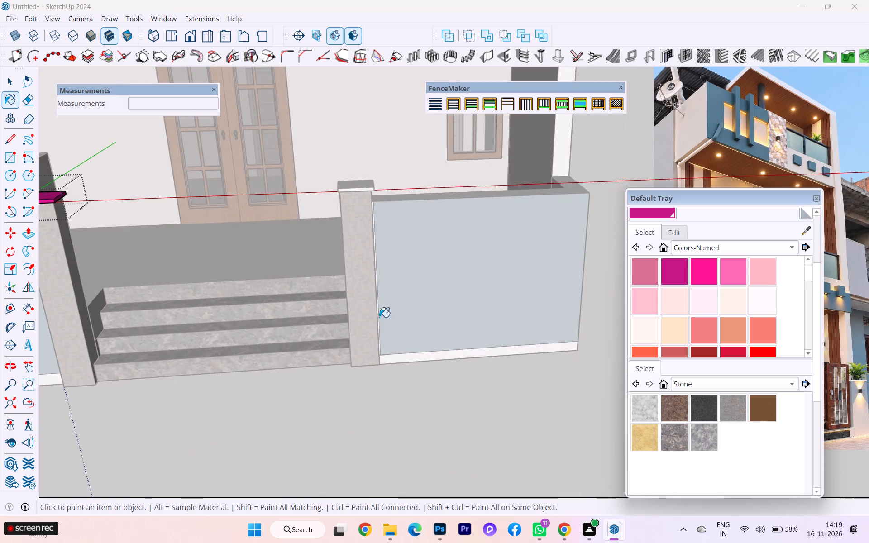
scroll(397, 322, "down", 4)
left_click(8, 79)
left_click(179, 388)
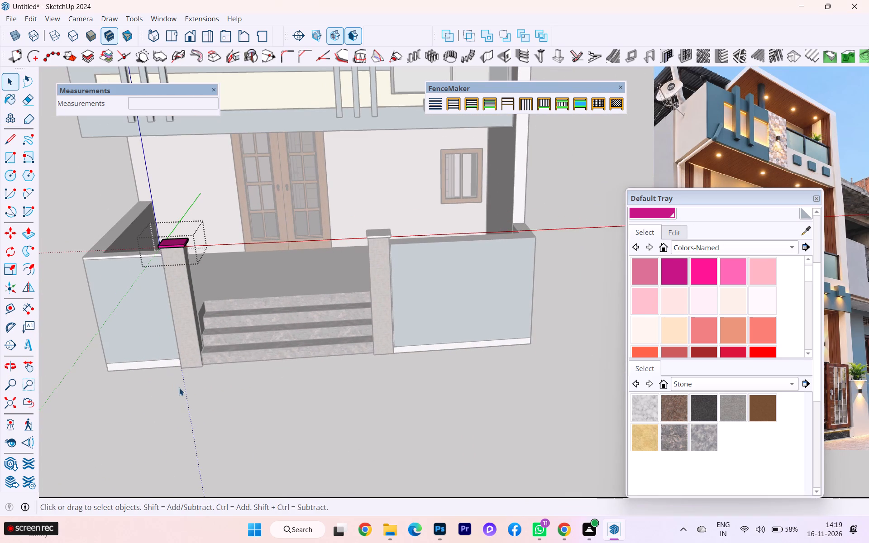
Reopen the same pillar cap's group, select all its faces and paint them near-white from Colors-Named.
scroll(190, 314, "up", 3)
scroll(173, 215, "up", 1)
left_click(165, 228)
left_click(166, 222)
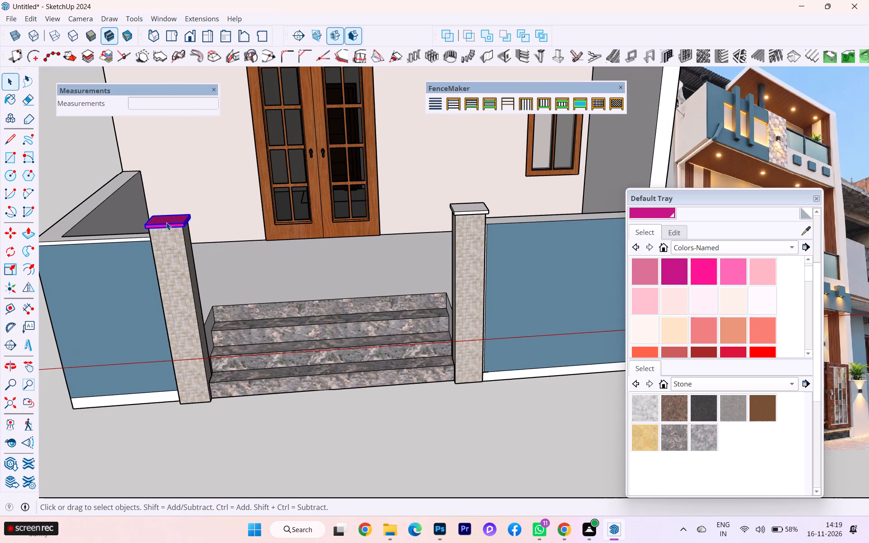
triple_click(166, 222)
scroll(167, 223, "up", 10)
scroll(170, 233, "down", 2)
scroll(170, 233, "up", 1)
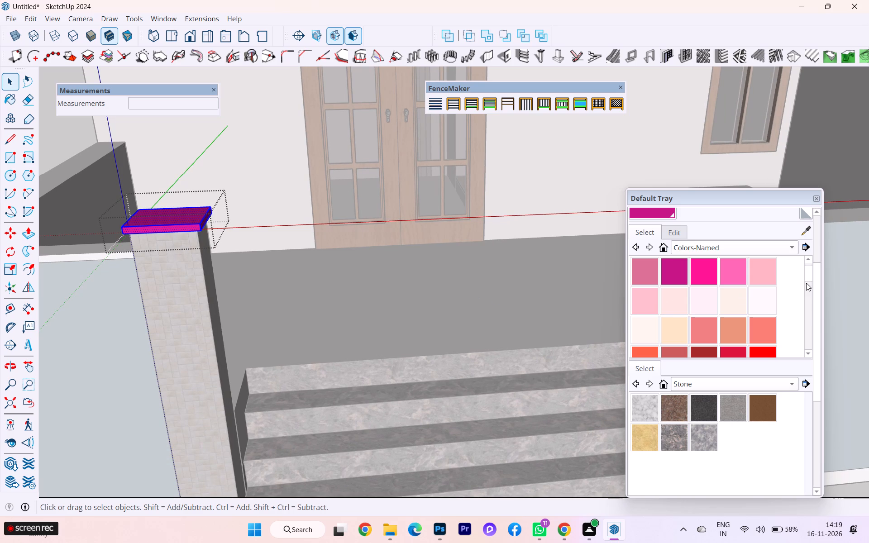
left_click(758, 306)
left_click(180, 216)
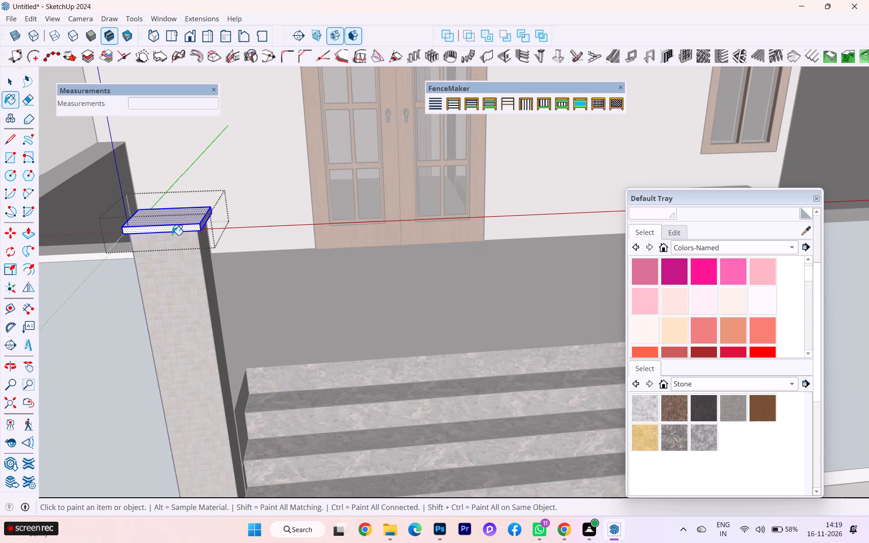
left_click(207, 219)
Check the repainted pillar cap from the parapet wall's outer side and leave its group.
scroll(206, 219, "up", 1)
scroll(206, 219, "down", 1)
scroll(206, 219, "up", 13)
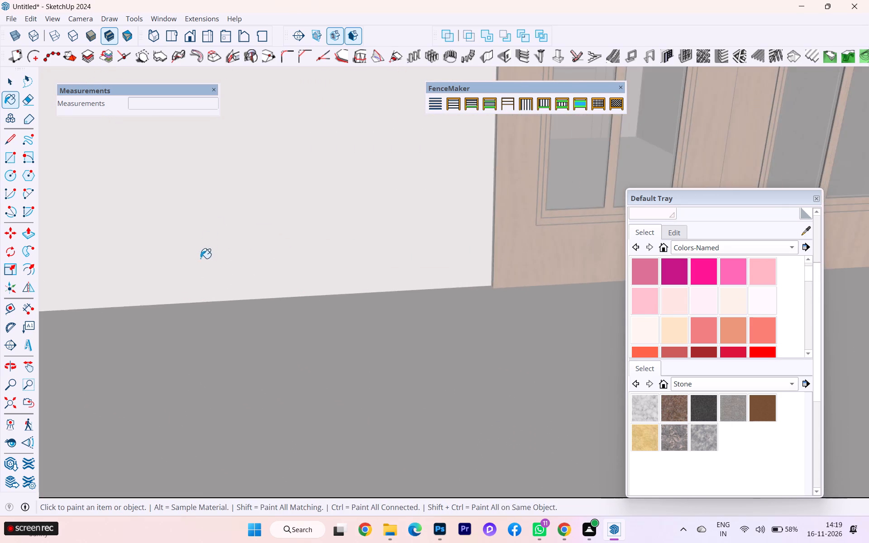
scroll(206, 257, "down", 3)
scroll(211, 257, "up", 1)
scroll(212, 257, "down", 1)
scroll(273, 257, "down", 1)
scroll(349, 252, "down", 2)
scroll(359, 255, "up", 3)
scroll(359, 255, "down", 2)
scroll(244, 298, "down", 1)
middle_click_drag(353, 289, 465, 281)
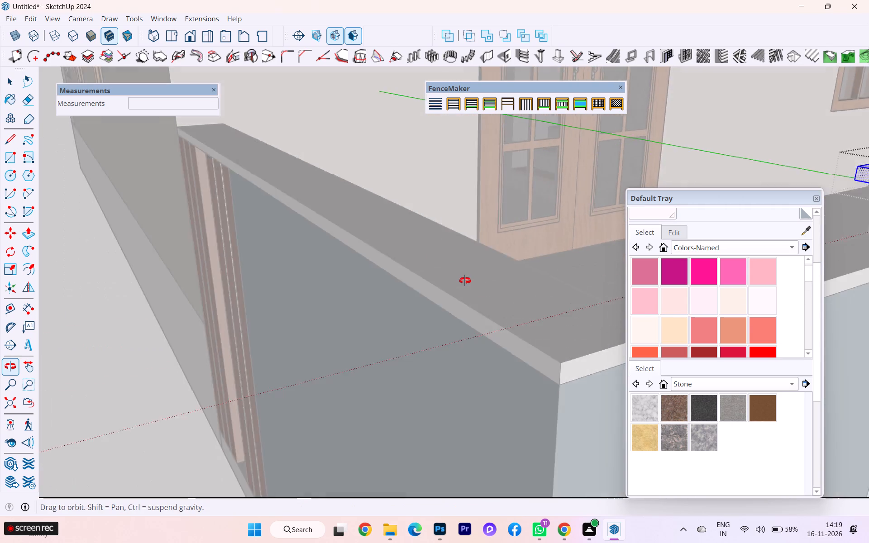
middle_click_drag(465, 281, 405, 284)
scroll(244, 267, "down", 1)
scroll(242, 266, "up", 1)
scroll(241, 265, "down", 2)
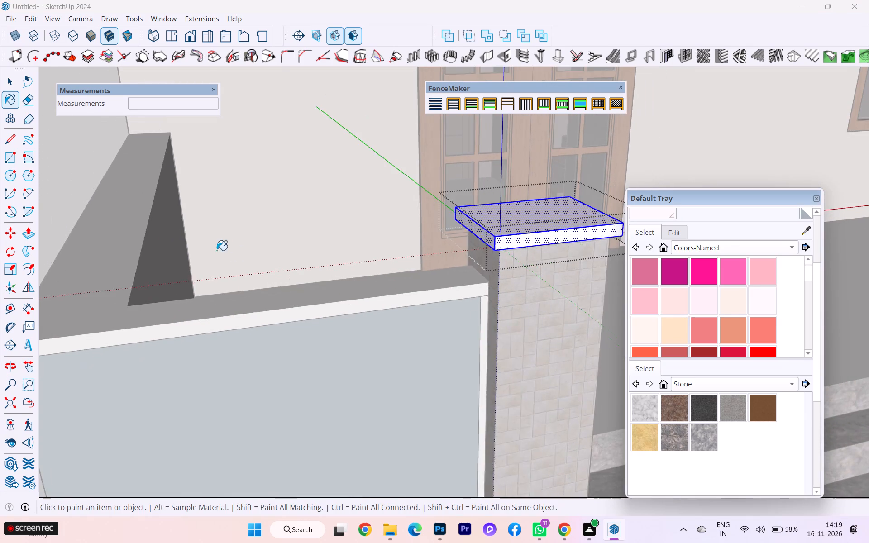
left_click(5, 83)
scroll(171, 228, "down", 2)
scroll(173, 229, "up", 2)
scroll(177, 230, "down", 1)
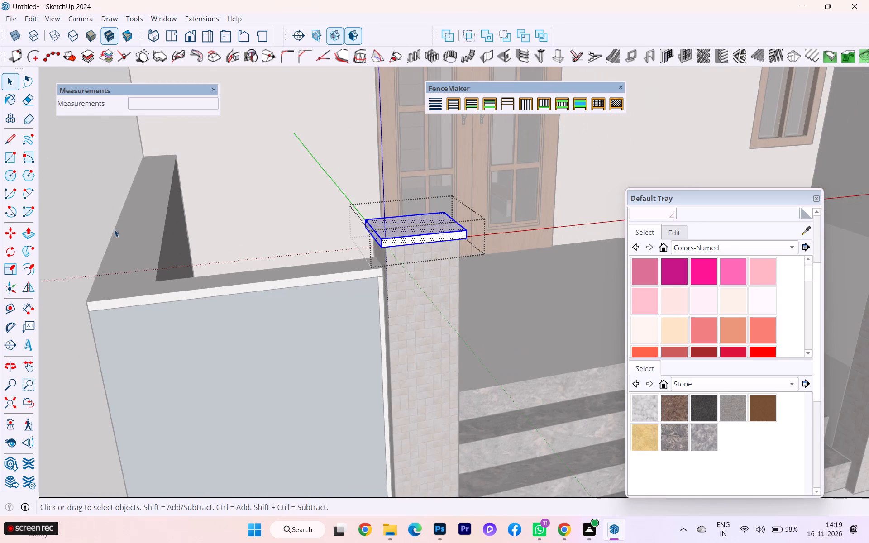
left_click(86, 215)
scroll(136, 265, "down", 4)
scroll(297, 280, "down", 3)
scroll(246, 278, "down", 2)
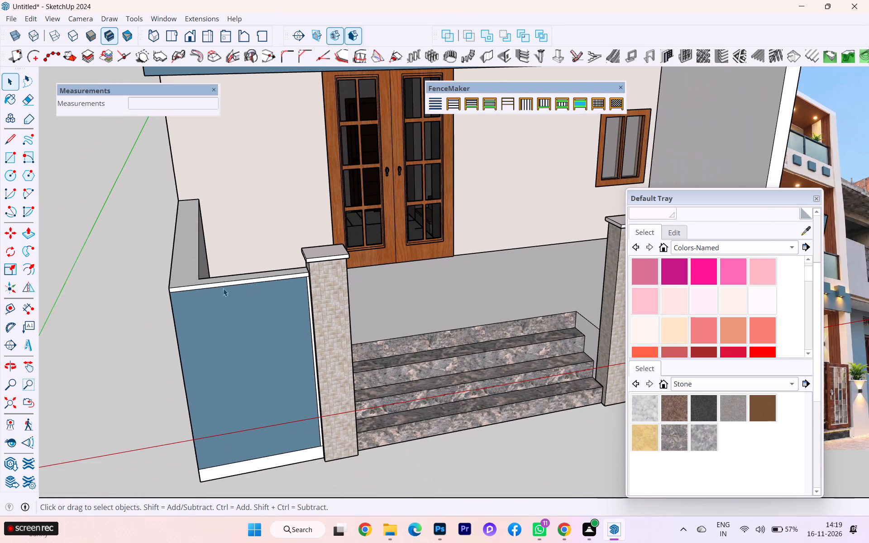
Move the Default Tray clear of the reference photo and compare the modelled entrance with the photo.
middle_click_drag(291, 303, 160, 297)
scroll(160, 297, "down", 1)
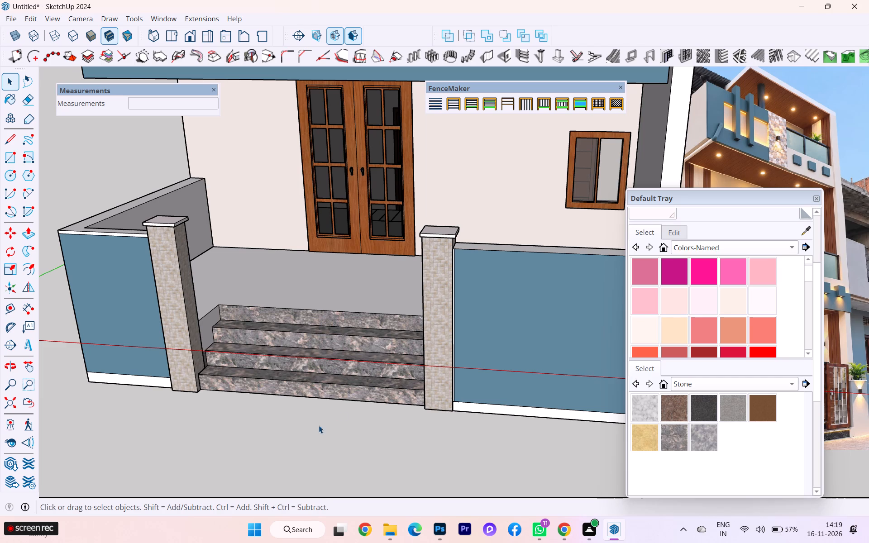
left_click_drag(693, 200, 693, 201)
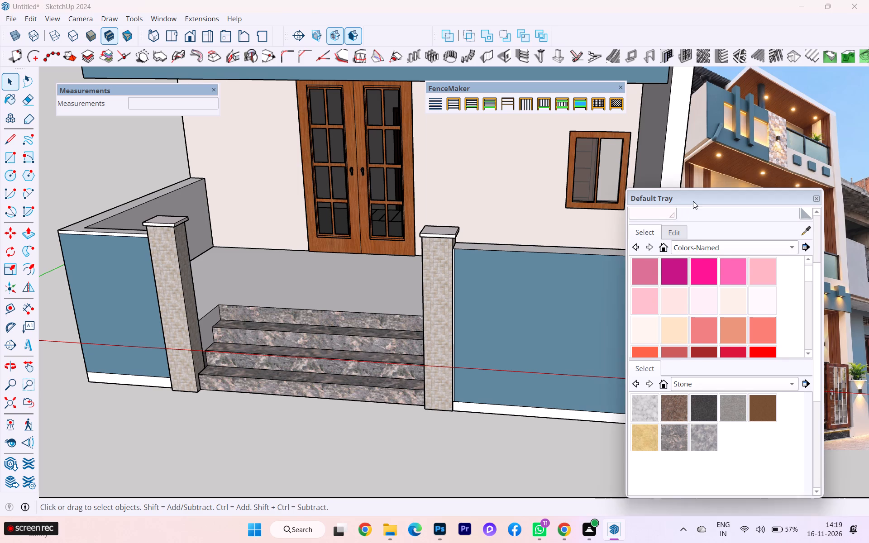
left_click_drag(693, 201, 615, 281)
left_click_drag(615, 281, 597, 287)
scroll(365, 286, "down", 4)
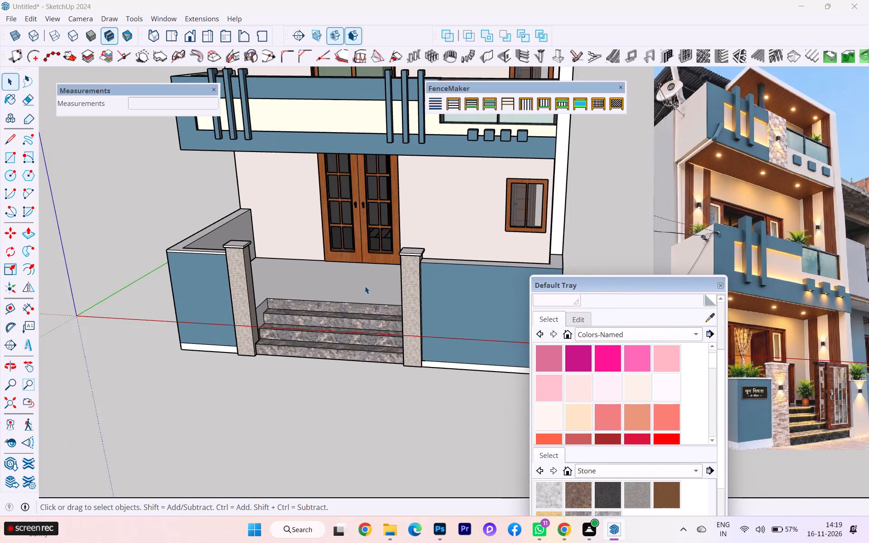
scroll(369, 281, "up", 2)
scroll(370, 280, "down", 2)
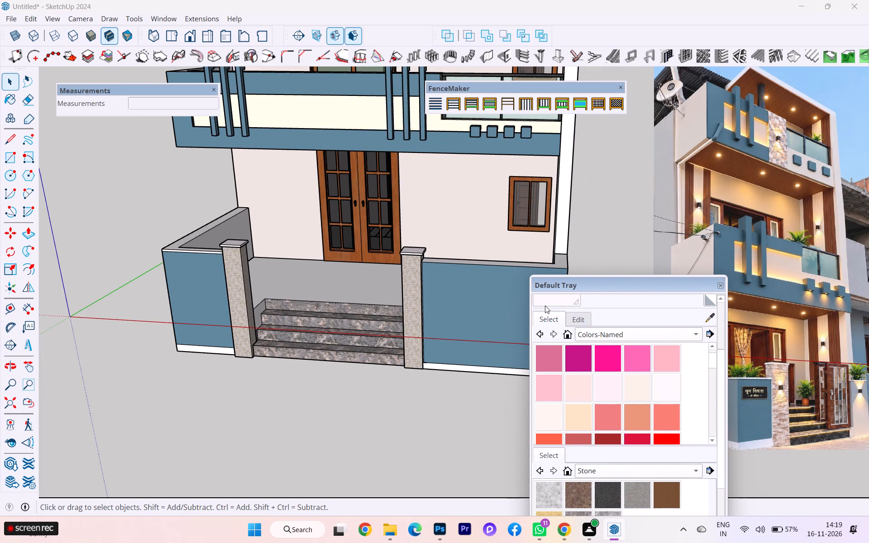
scroll(239, 289, "up", 2)
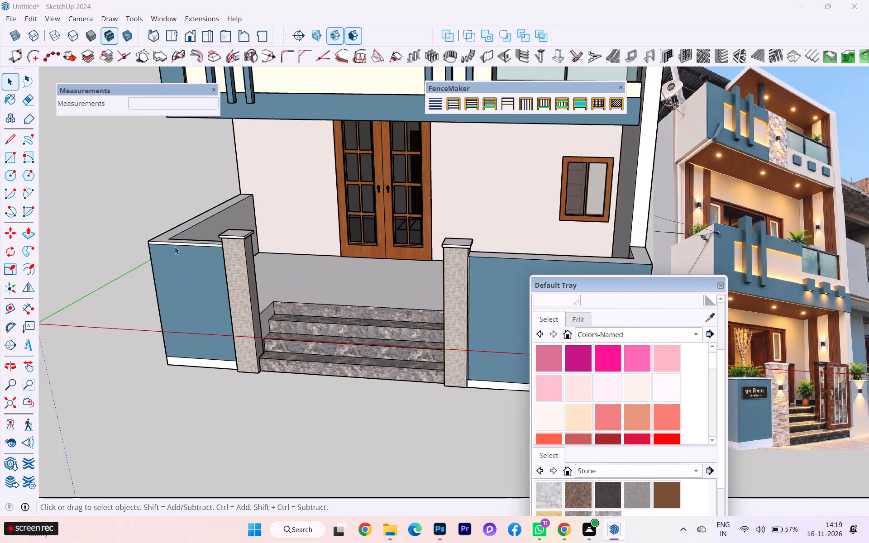
Open the group of the parapet wall with wooden slats and paint its top face and front top band dark magenta from Colors-Named.
scroll(174, 244, "up", 2)
left_click(154, 238)
scroll(154, 238, "up", 3)
scroll(154, 238, "down", 1)
scroll(154, 238, "up", 4)
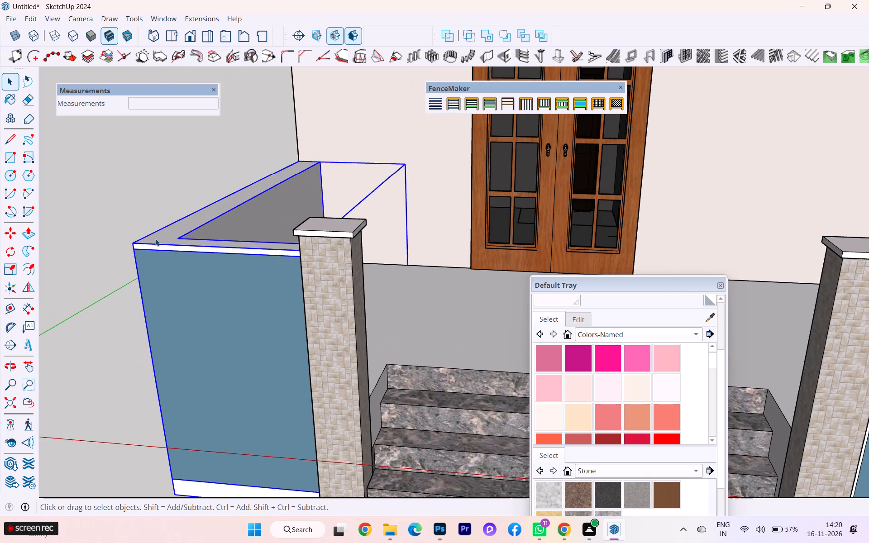
double_click(155, 238)
left_click(151, 244)
scroll(160, 243, "up", 2)
scroll(160, 243, "down", 1)
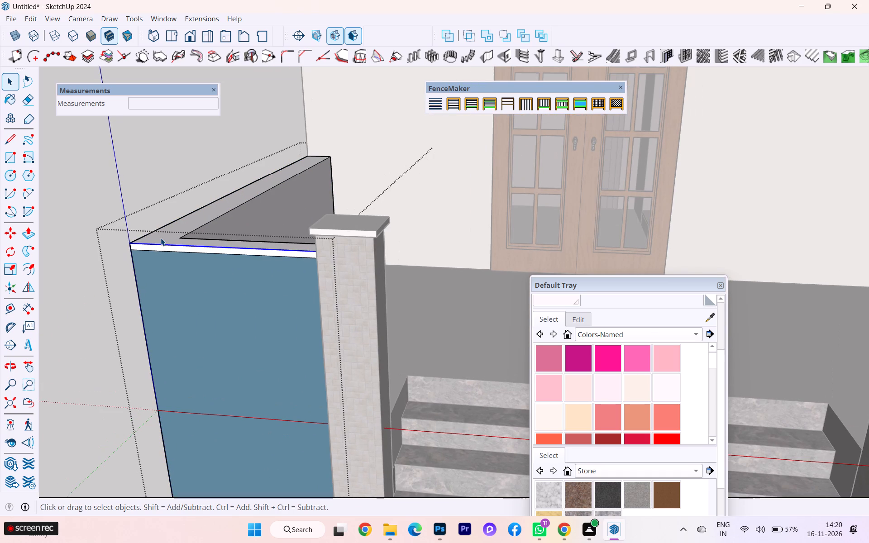
left_click(161, 238)
scroll(632, 417, "down", 2)
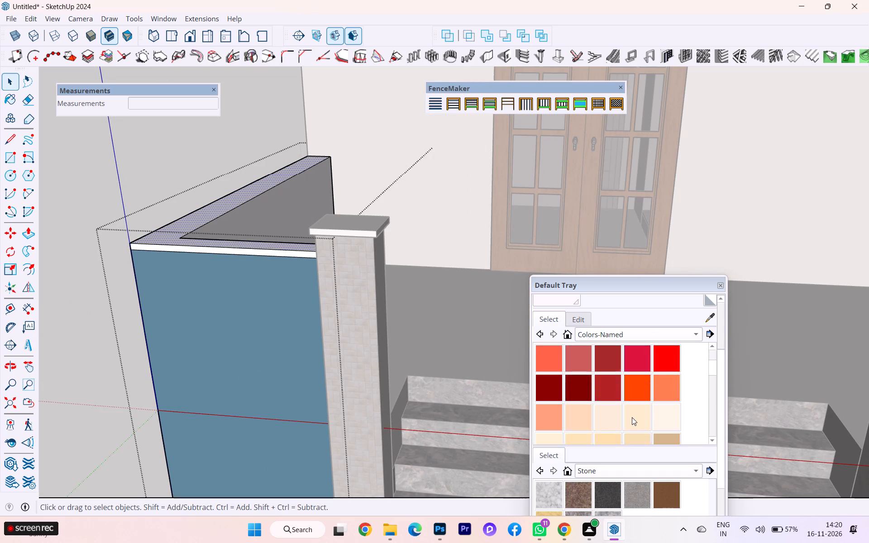
scroll(632, 417, "down", 2)
scroll(624, 380, "up", 2)
scroll(624, 380, "down", 2)
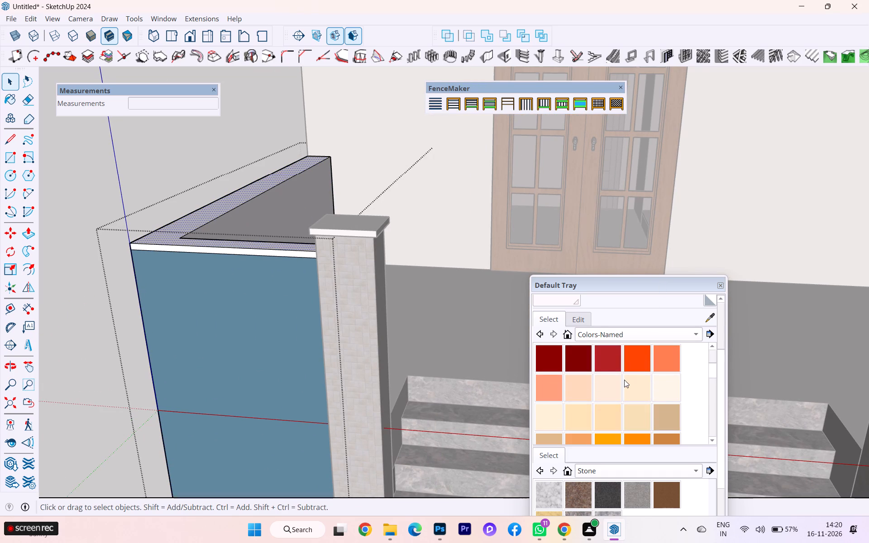
scroll(605, 376, "up", 4)
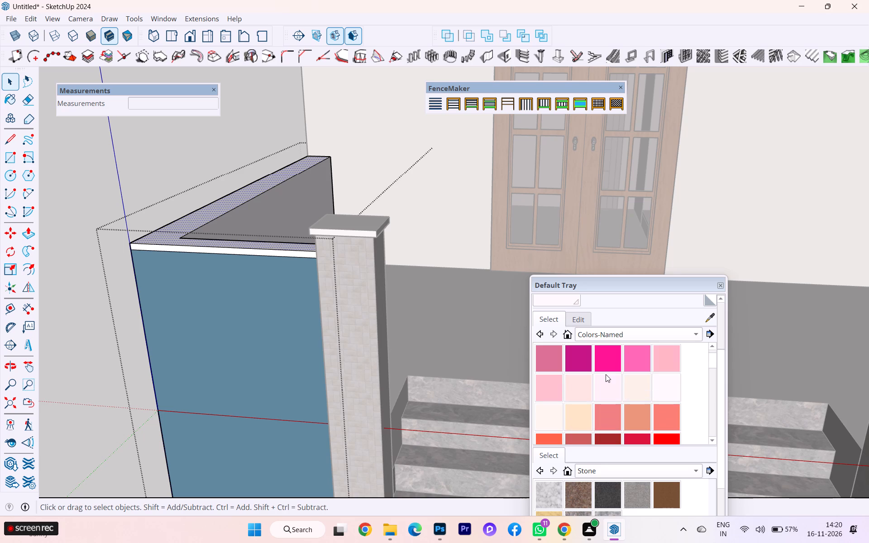
left_click(564, 347)
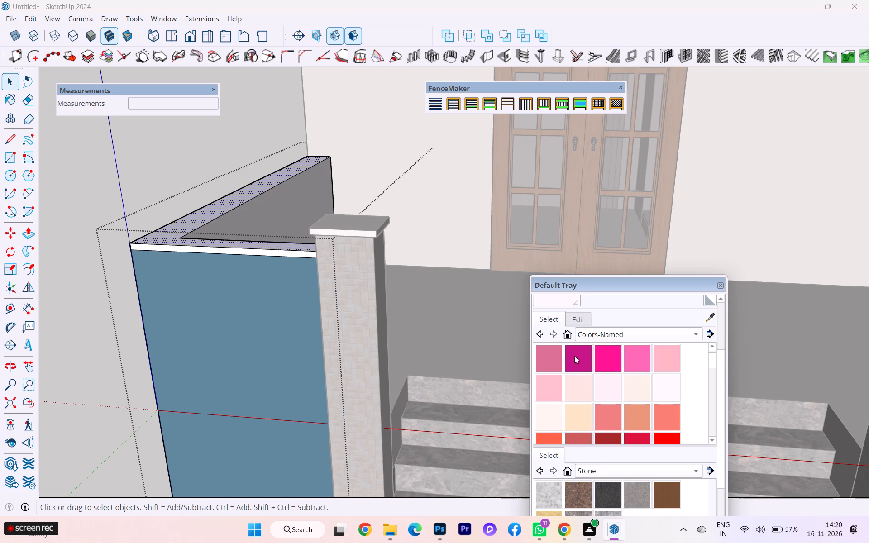
left_click(574, 356)
left_click(259, 242)
left_click(264, 250)
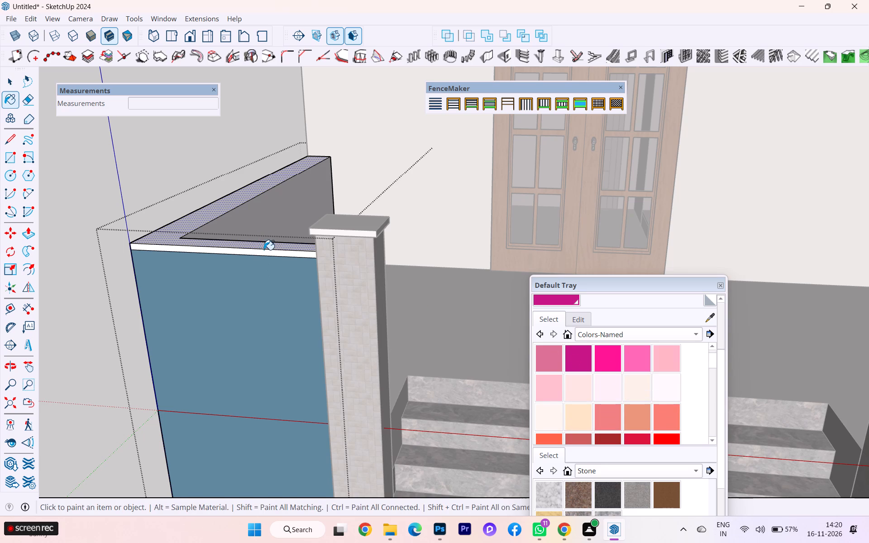
scroll(272, 252, "up", 2)
left_click(285, 247)
left_click(292, 257)
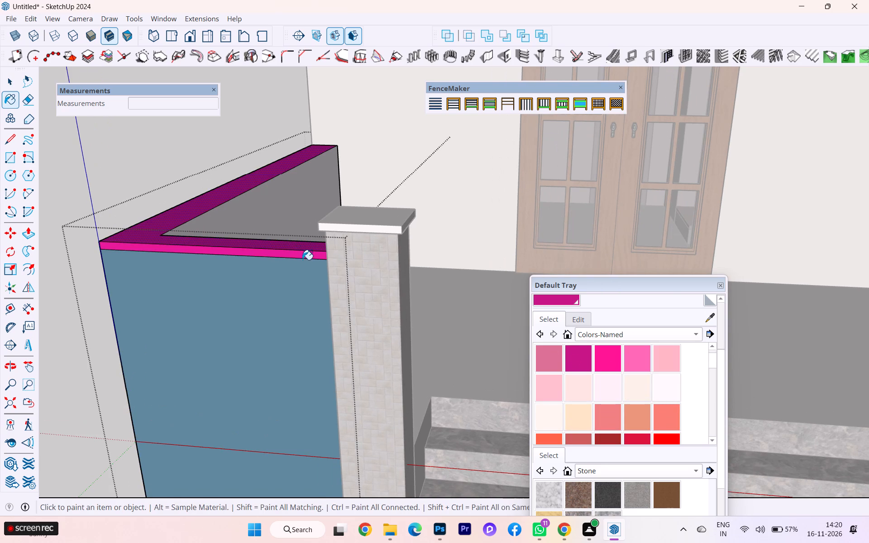
Extend the dark magenta to the top band on the parapet wall's outer side and leave its group.
middle_click_drag(321, 264, 544, 247)
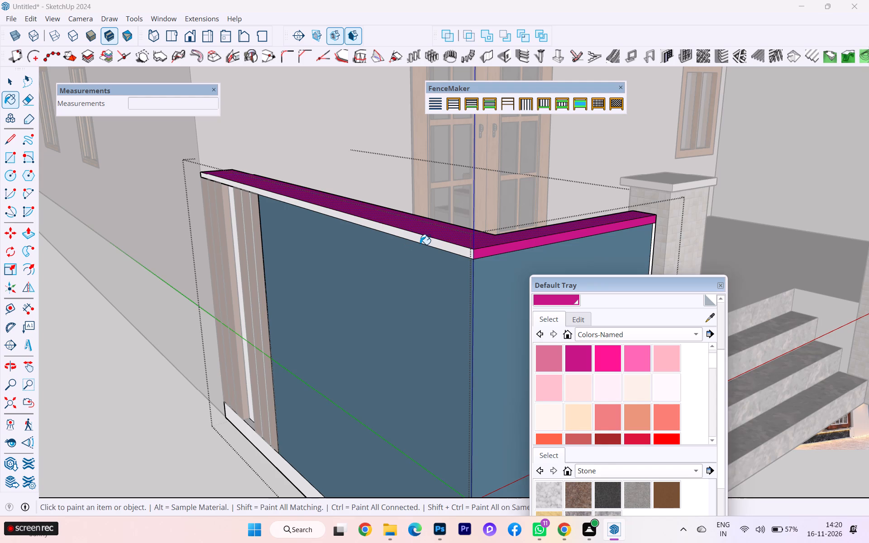
left_click(420, 244)
left_click(426, 241)
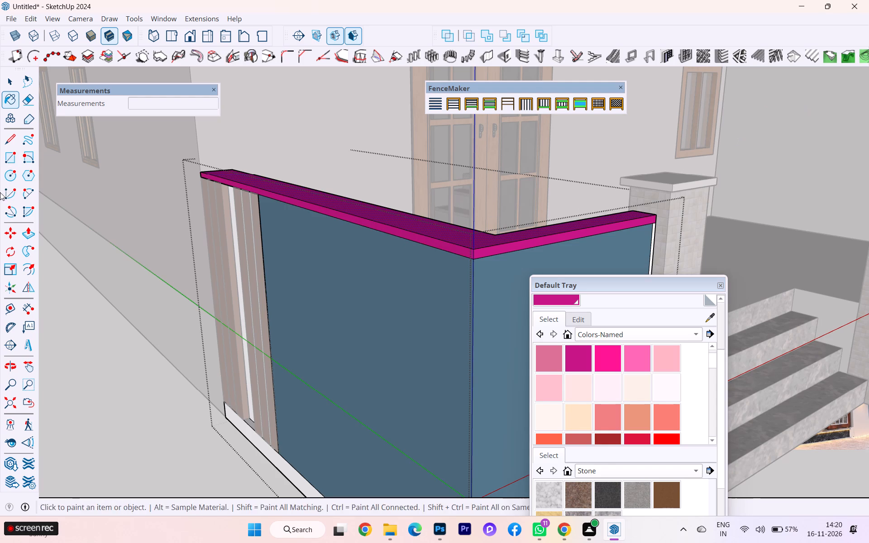
left_click(0, 74)
left_click(5, 80)
left_click(87, 276)
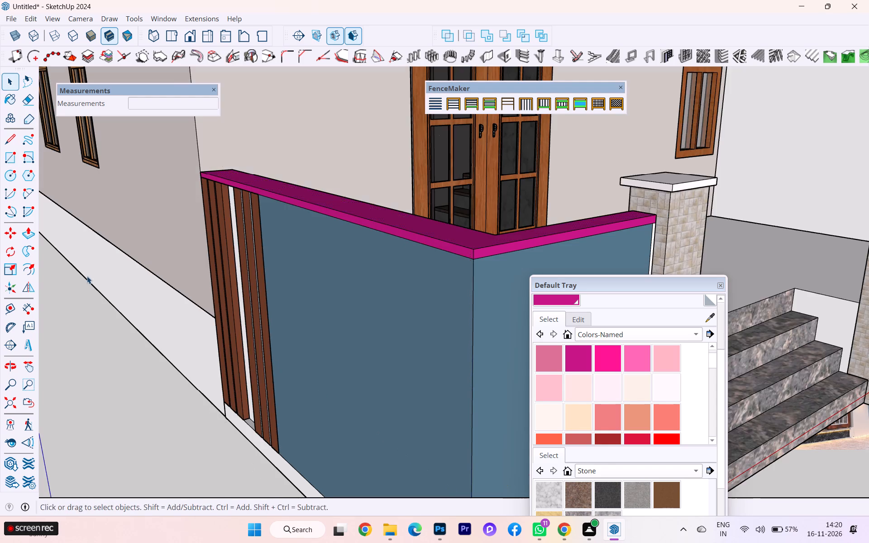
Reopen the slatted parapet wall's group, paint the base strips on its front and outer side dark magenta, and leave the group.
scroll(92, 286, "down", 1)
scroll(93, 286, "up", 2)
scroll(94, 286, "down", 8)
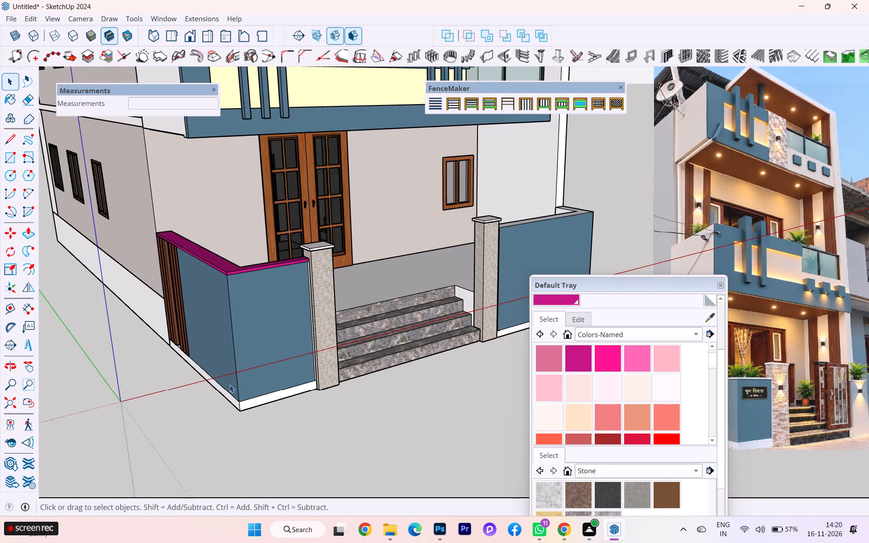
scroll(229, 385, "down", 4)
scroll(269, 298, "up", 4)
scroll(241, 350, "up", 2)
scroll(241, 350, "down", 2)
scroll(241, 350, "up", 1)
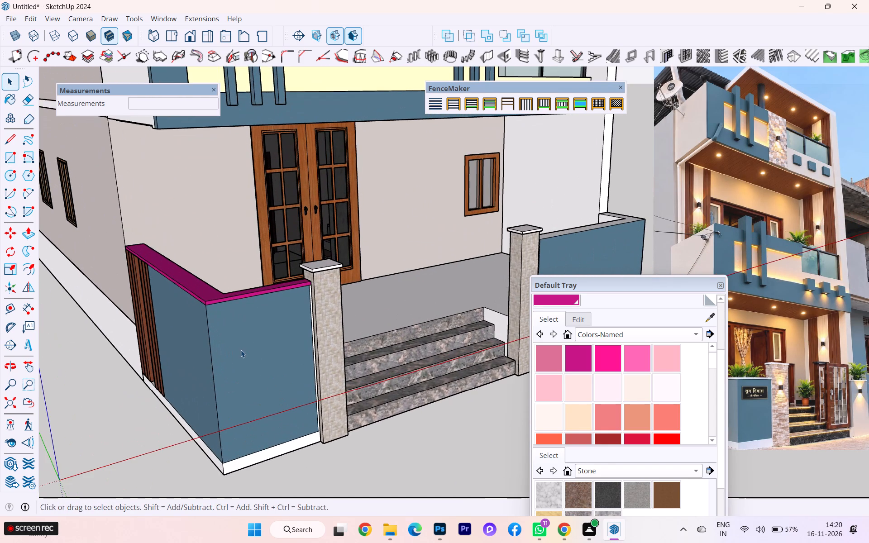
double_click(237, 467)
left_click(233, 467)
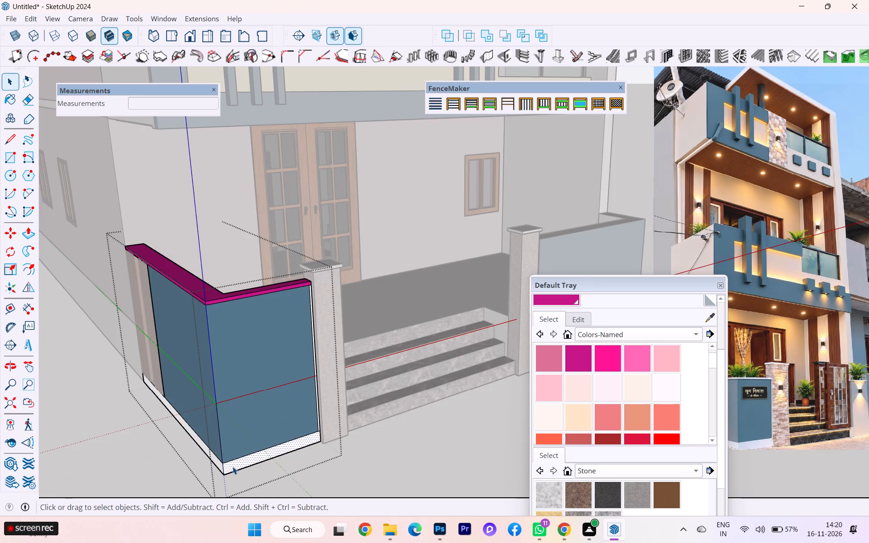
left_click(583, 357)
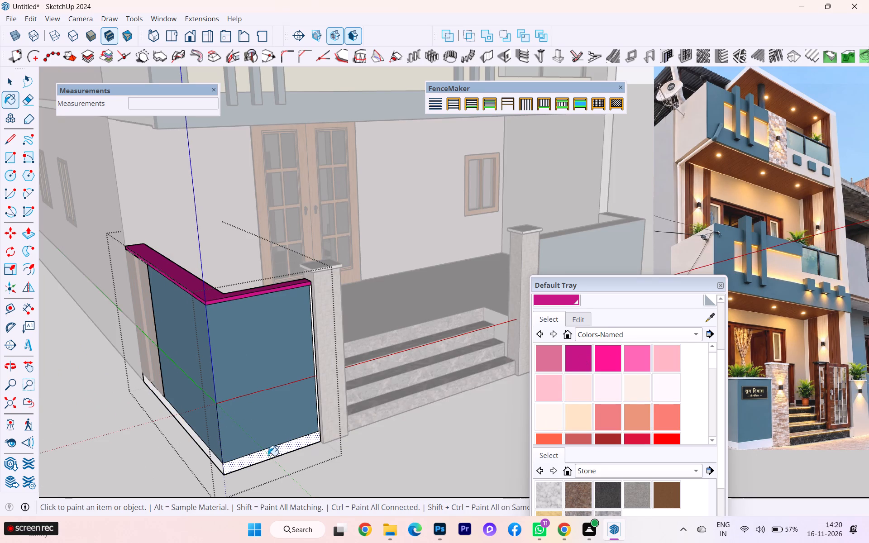
left_click(267, 457)
left_click(212, 460)
scroll(224, 453, "down", 1)
middle_click_drag(226, 452, 314, 429)
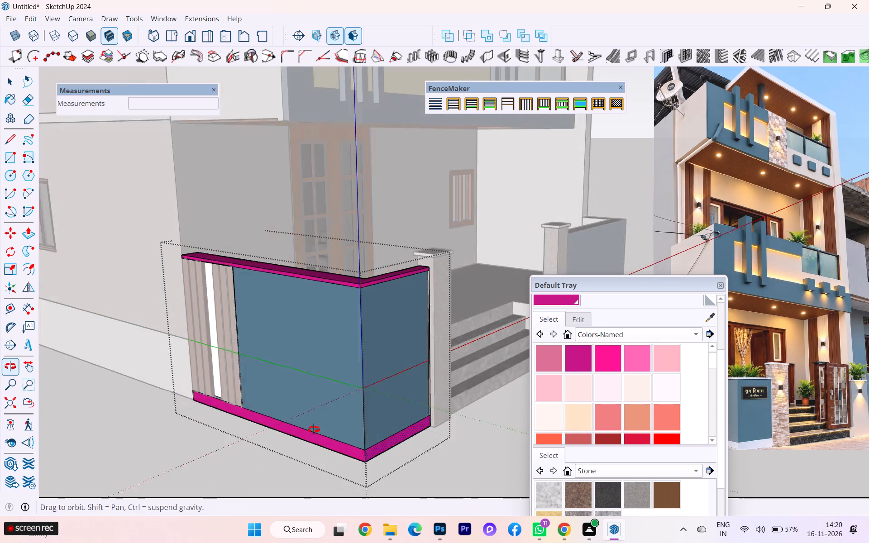
middle_click_drag(314, 429, 314, 429)
scroll(235, 380, "up", 4)
scroll(222, 334, "down", 2)
scroll(223, 334, "up", 1)
scroll(262, 340, "down", 6)
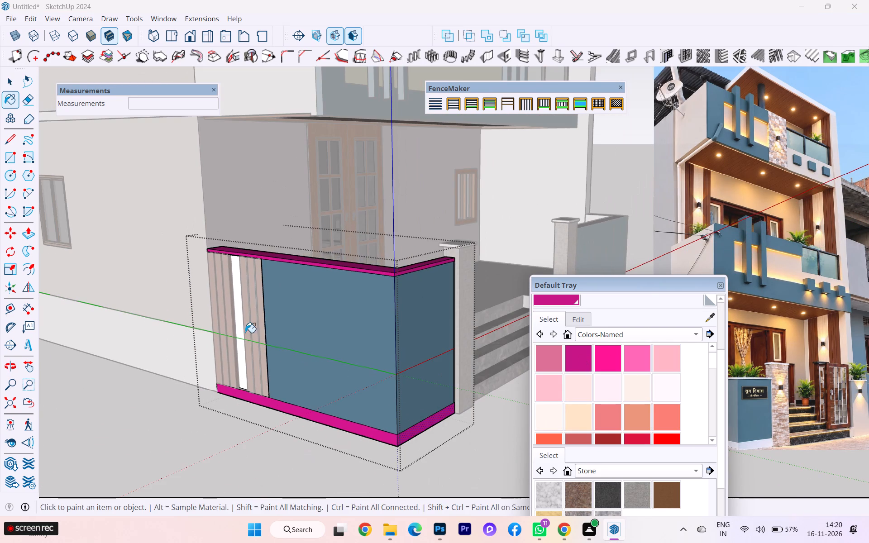
left_click(14, 78)
left_click(98, 382)
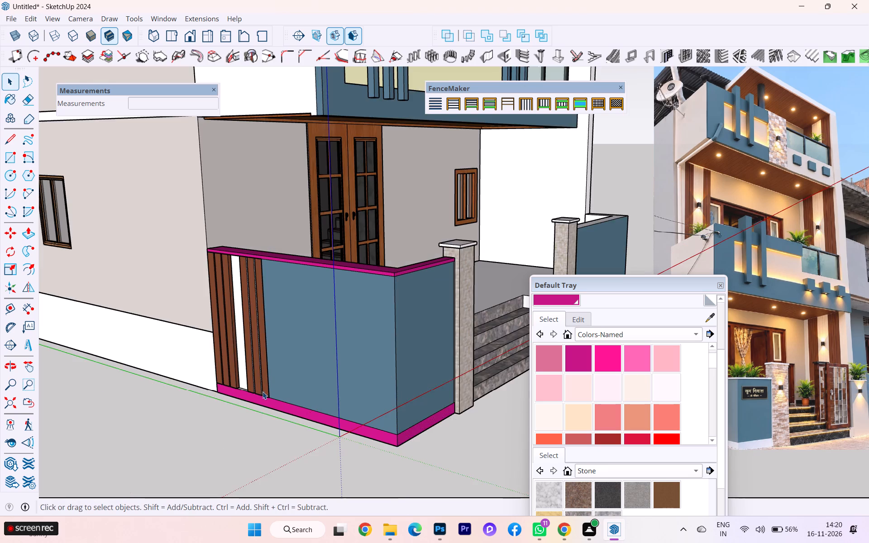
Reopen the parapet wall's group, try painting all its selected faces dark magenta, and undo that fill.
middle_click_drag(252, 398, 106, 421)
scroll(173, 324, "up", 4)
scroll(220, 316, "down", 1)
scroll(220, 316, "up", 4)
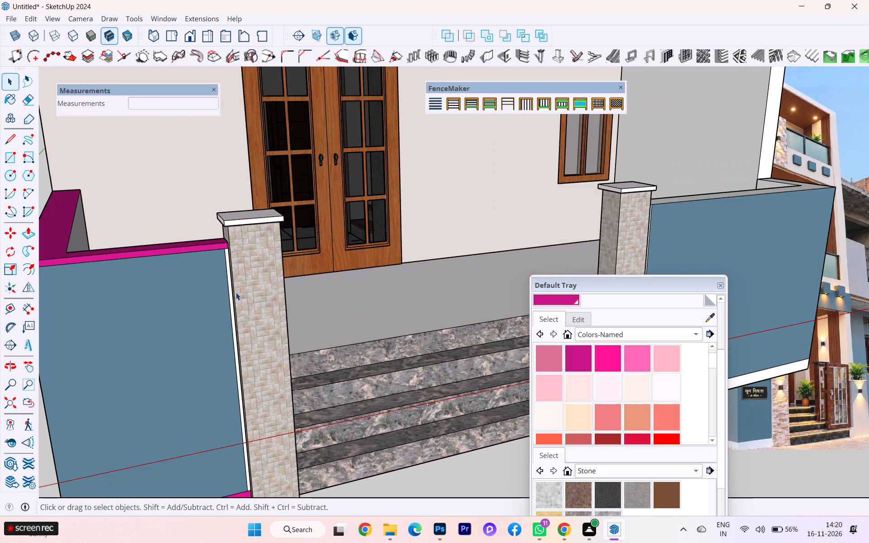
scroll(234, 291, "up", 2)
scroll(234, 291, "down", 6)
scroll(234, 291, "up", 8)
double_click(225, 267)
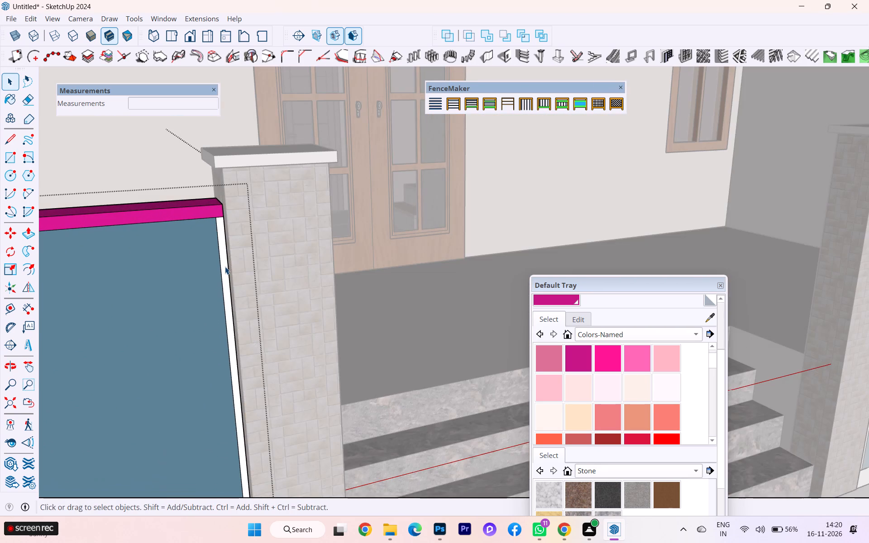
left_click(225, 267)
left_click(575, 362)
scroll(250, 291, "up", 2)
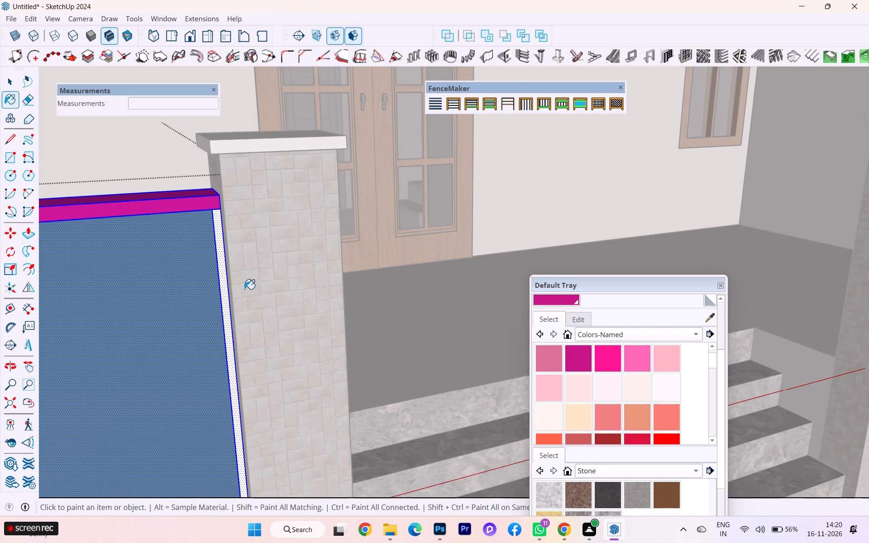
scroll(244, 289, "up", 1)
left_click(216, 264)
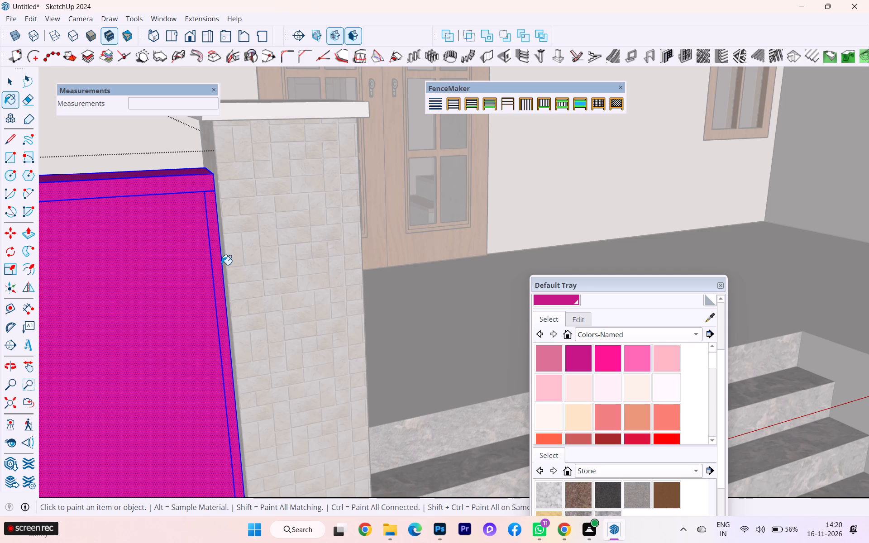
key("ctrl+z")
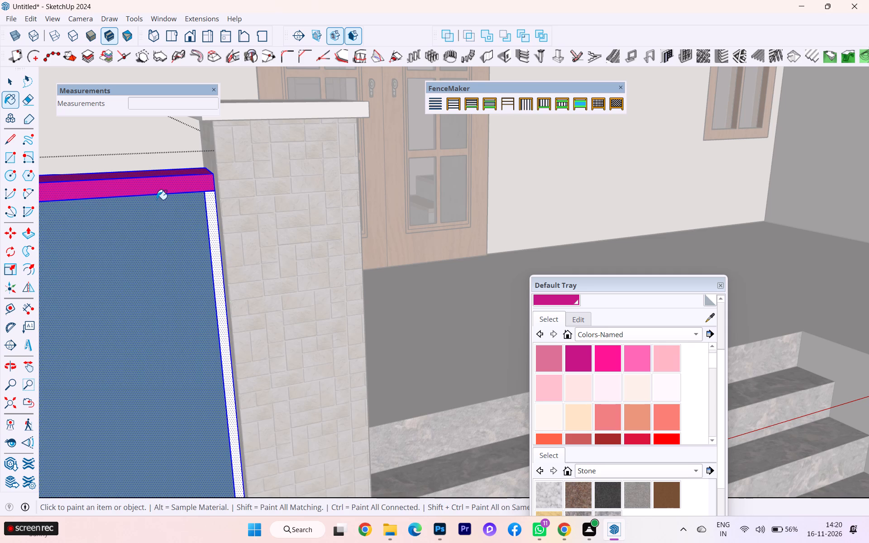
Select only the narrow vertical strip beside the pillar, paint it dark magenta and leave the parapet wall's group.
left_click(12, 80)
left_click(208, 224)
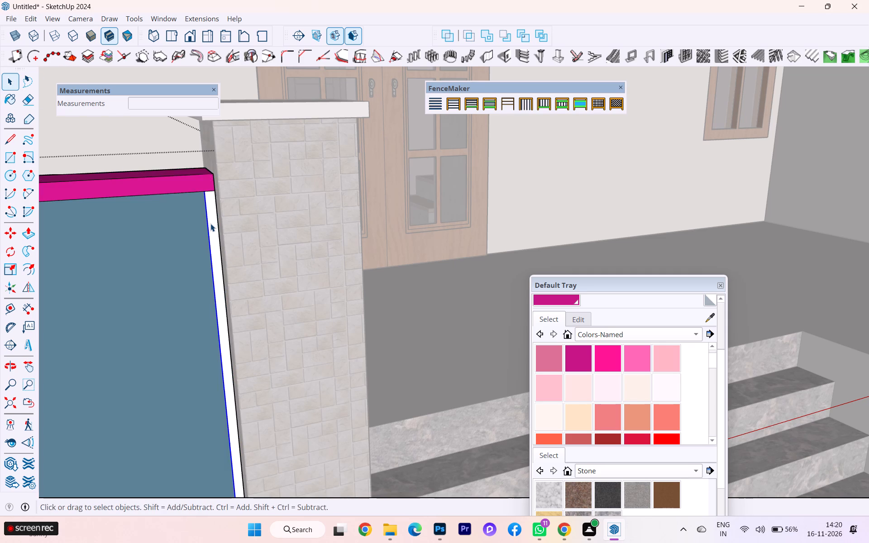
left_click(210, 224)
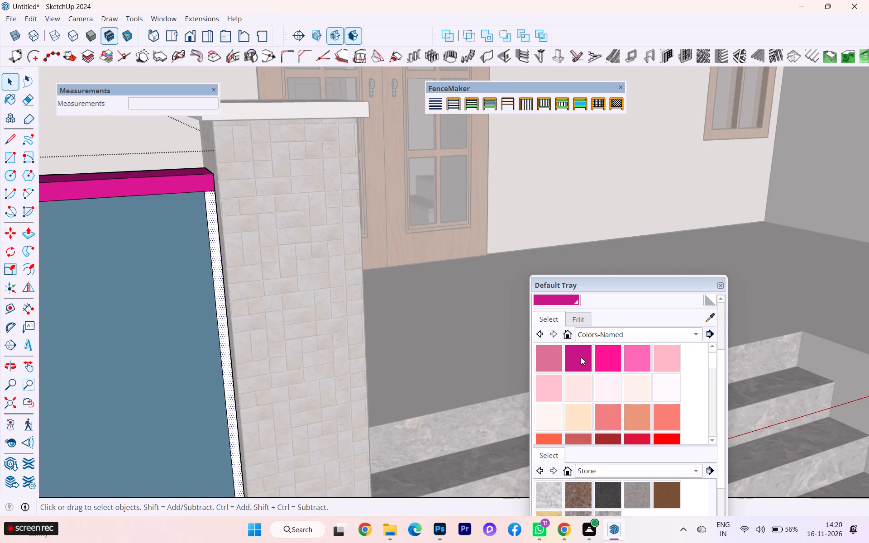
left_click(581, 357)
left_click(213, 248)
scroll(254, 212, "down", 2)
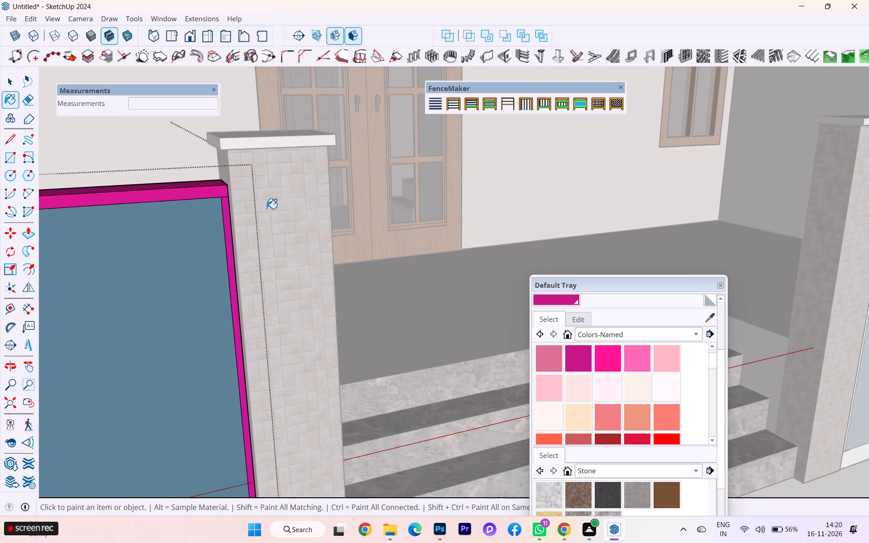
scroll(267, 209, "down", 3)
scroll(222, 166, "up", 3)
scroll(214, 165, "down", 5)
scroll(195, 161, "up", 1)
scroll(193, 161, "down", 8)
scroll(185, 183, "up", 1)
scroll(186, 184, "down", 1)
scroll(325, 172, "down", 1)
scroll(327, 172, "up", 4)
scroll(329, 173, "down", 2)
scroll(331, 173, "up", 1)
scroll(332, 173, "down", 1)
scroll(372, 177, "down", 2)
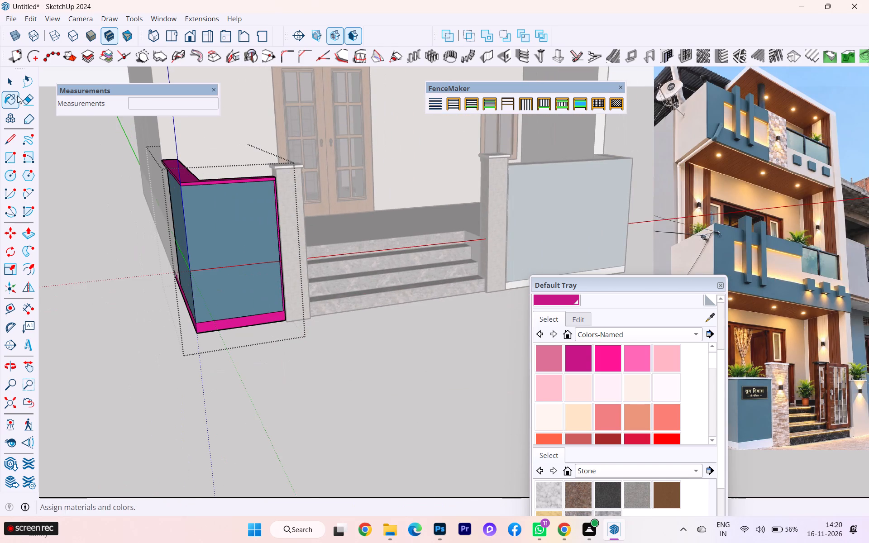
left_click(10, 88)
left_click(121, 214)
Examine the recoloured parapet wall from its outer side and the front, and inspect the house's side and rear walls.
middle_click_drag(234, 214, 373, 240)
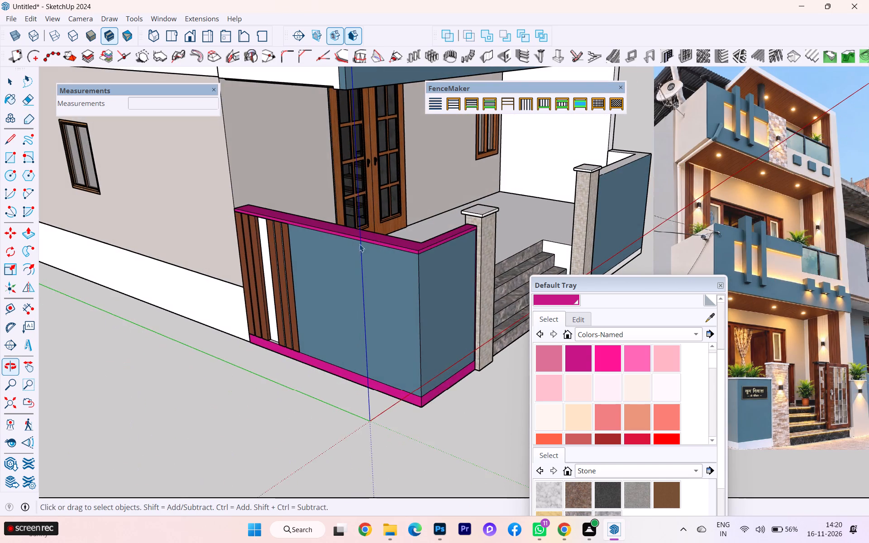
scroll(157, 238, "down", 6)
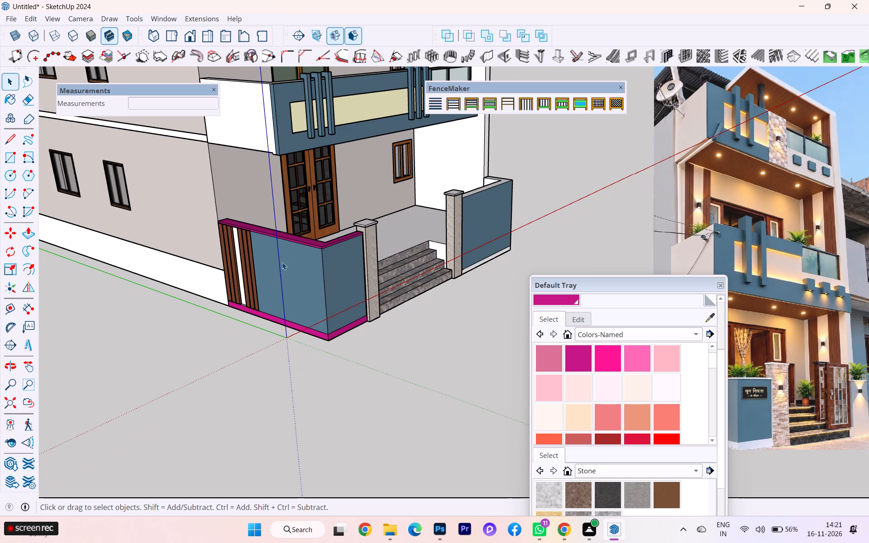
scroll(263, 415, "down", 5)
middle_click_drag(336, 380, 68, 392)
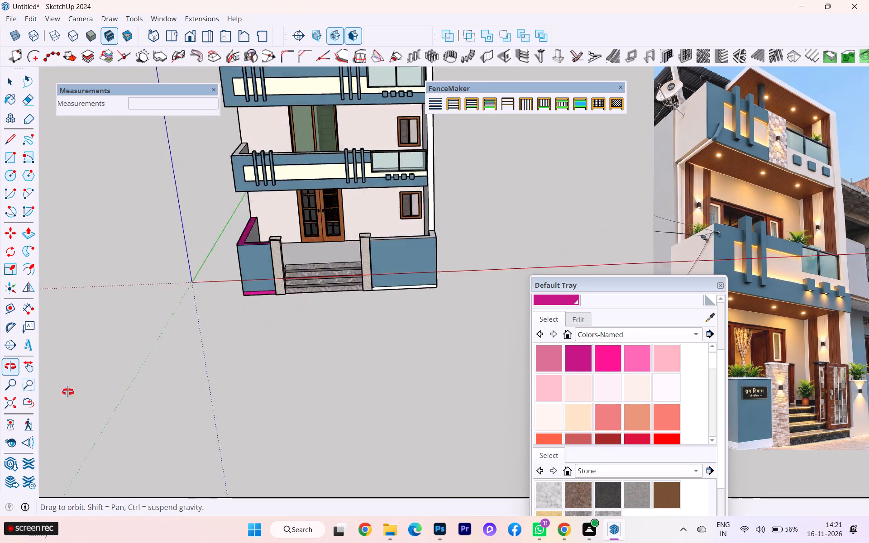
middle_click_drag(68, 392, 620, 343)
scroll(309, 317, "down", 2)
scroll(308, 317, "up", 1)
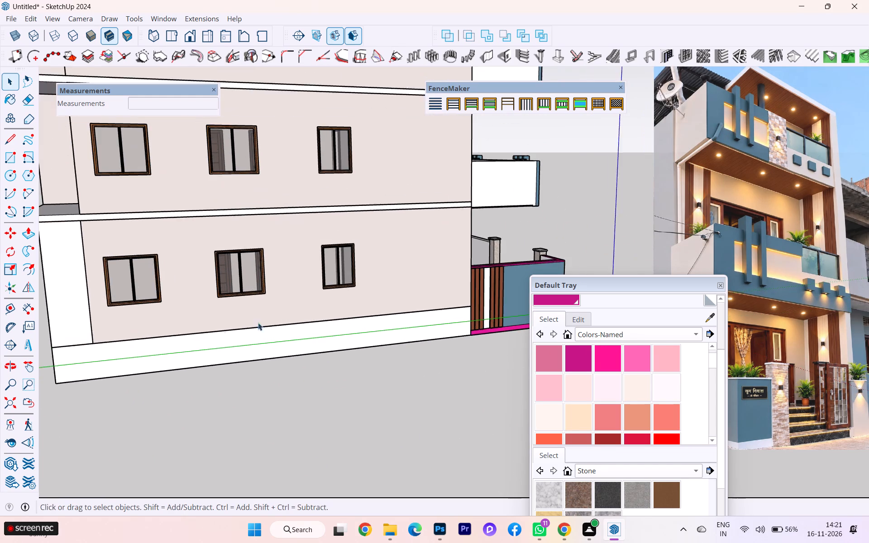
scroll(210, 329, "down", 1)
scroll(161, 337, "down", 1)
middle_click_drag(220, 343, 393, 340)
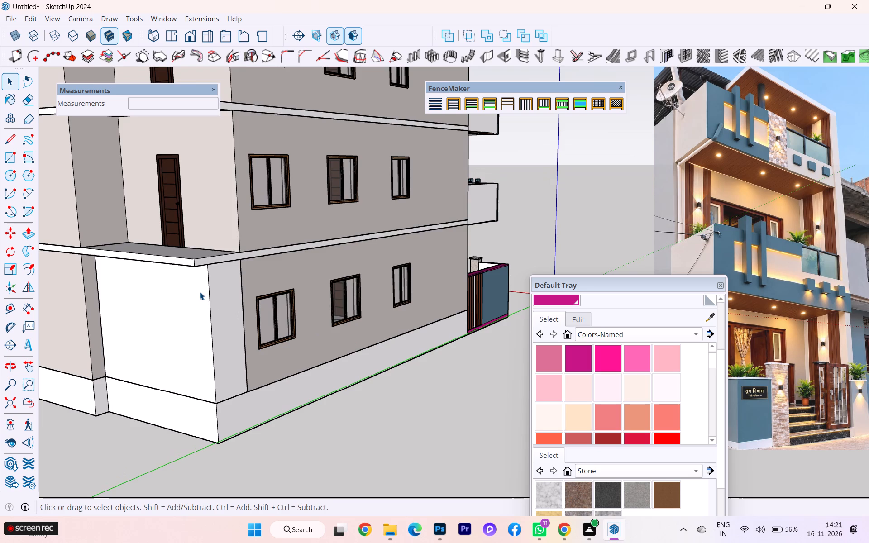
scroll(376, 280, "down", 2)
scroll(315, 295, "down", 1)
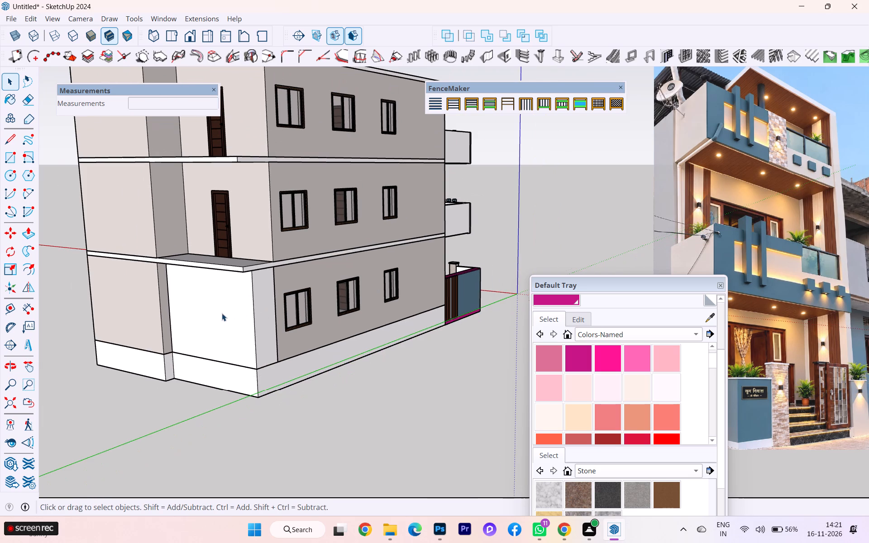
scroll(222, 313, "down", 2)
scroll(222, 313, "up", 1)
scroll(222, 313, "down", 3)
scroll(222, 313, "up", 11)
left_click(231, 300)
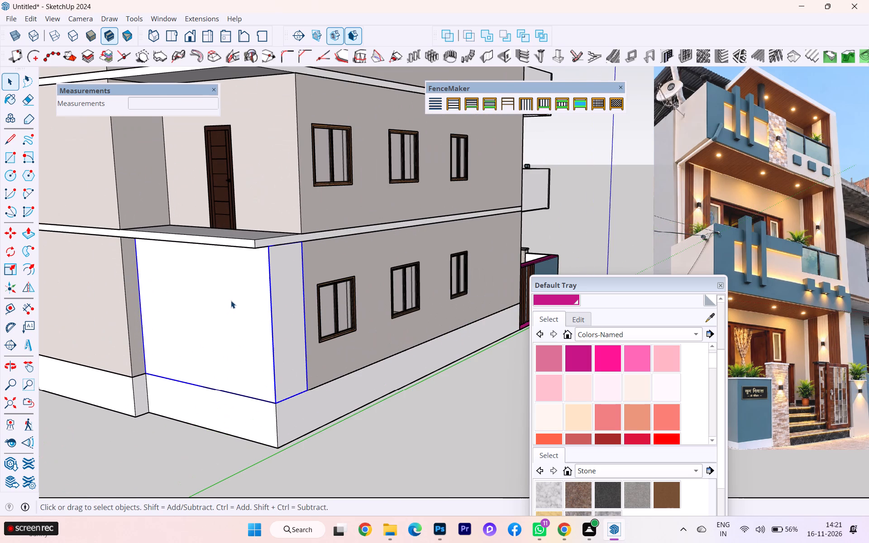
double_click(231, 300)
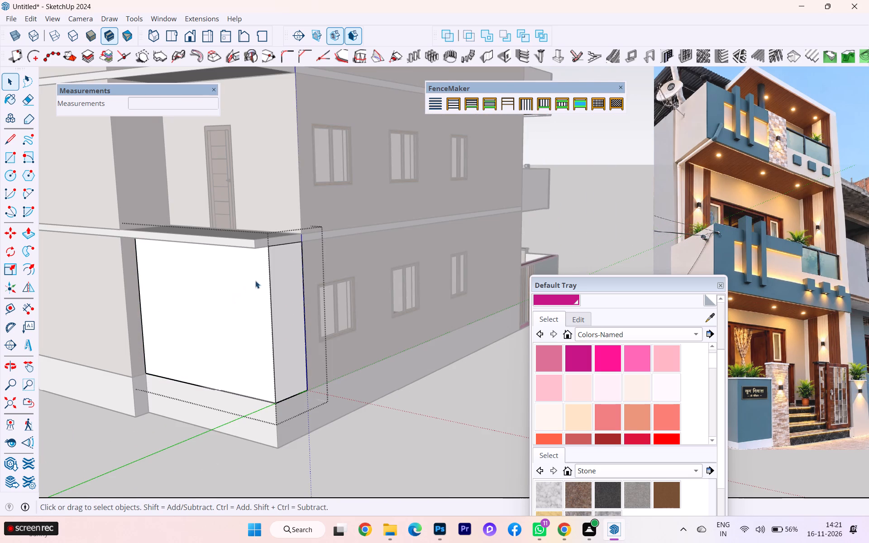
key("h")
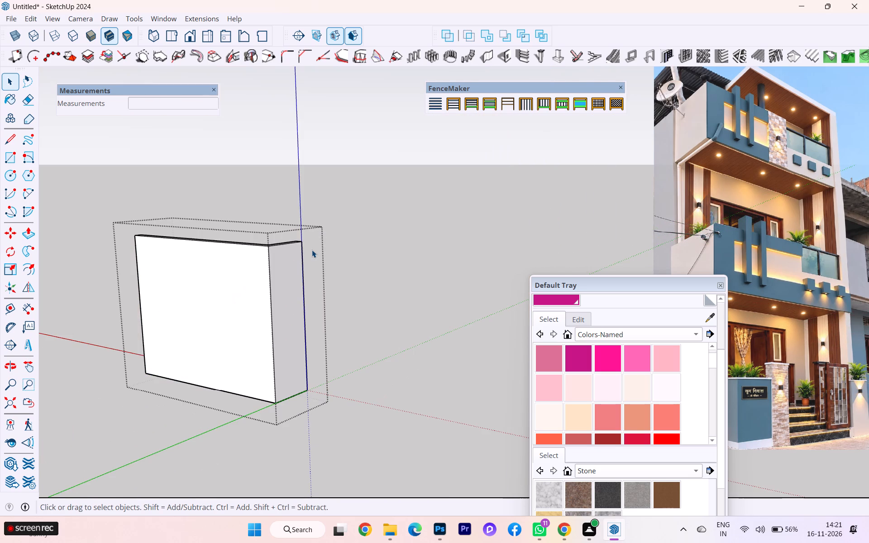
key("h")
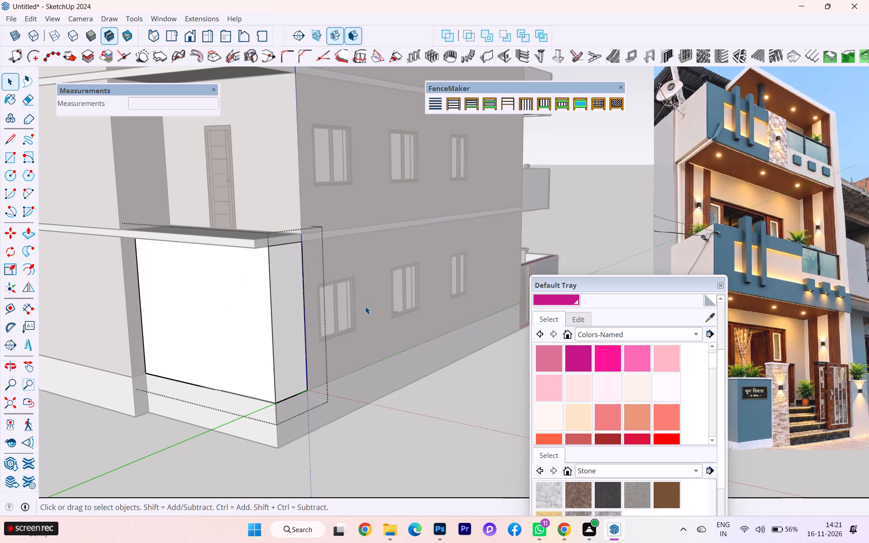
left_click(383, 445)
Isolate the white L-shaped ground-floor rear wall's group, push its top face down about 4' 4 1/2", and leave the group.
left_click(272, 302)
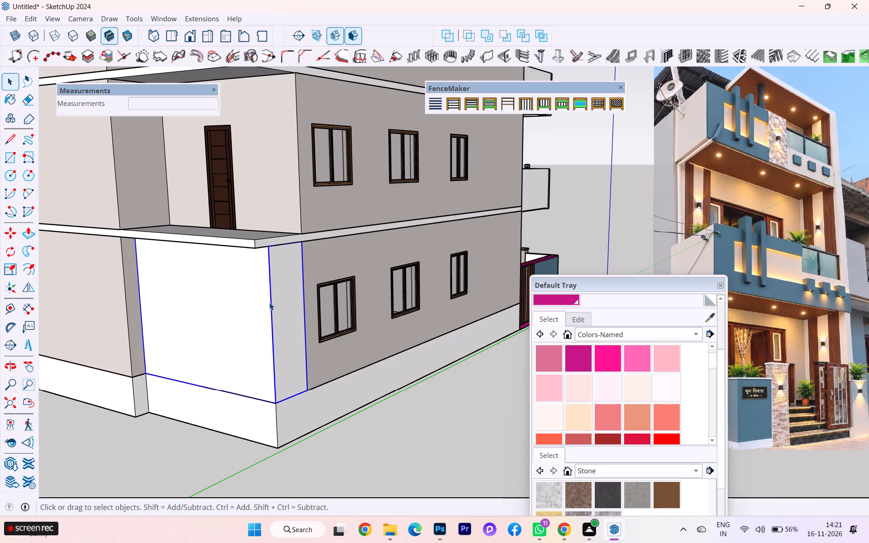
key("h")
double_click(269, 302)
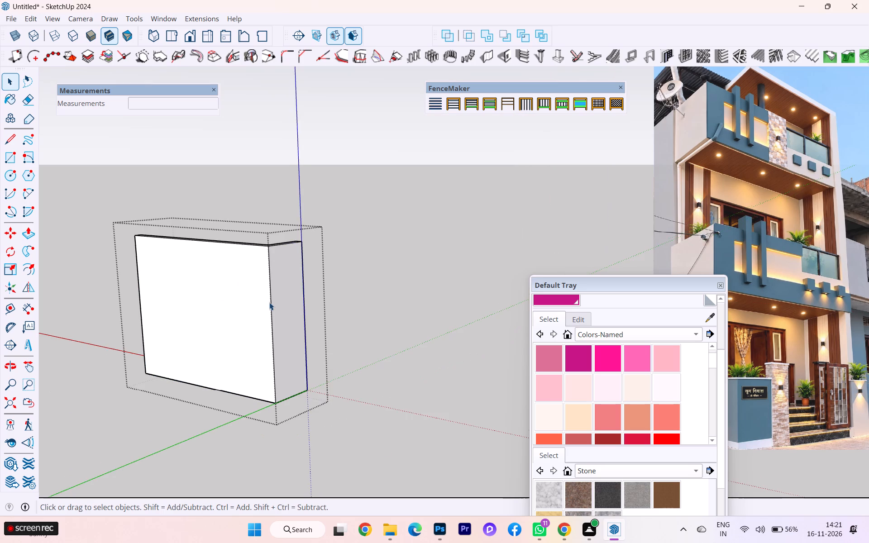
scroll(270, 303, "down", 1)
middle_click_drag(259, 352, 231, 455)
scroll(254, 226, "up", 9)
scroll(252, 282, "down", 1)
scroll(252, 282, "up", 2)
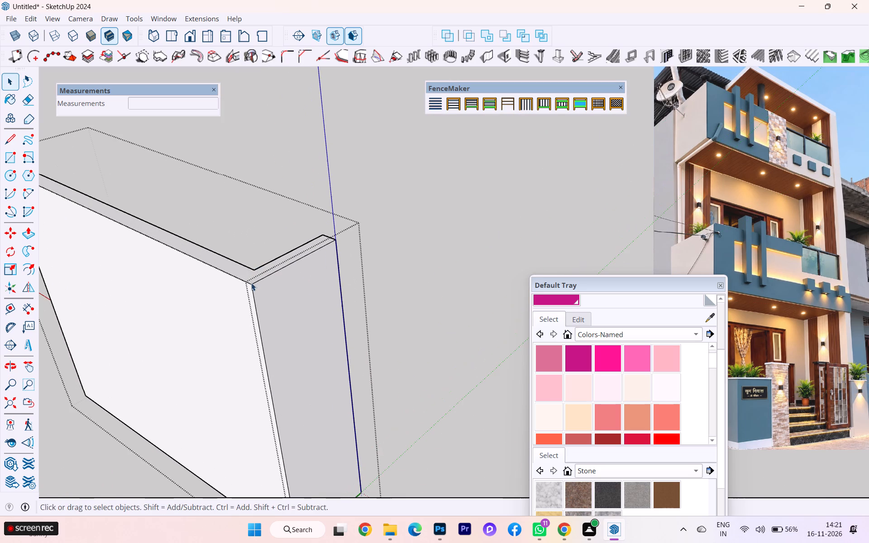
left_click(246, 265)
left_click(241, 276)
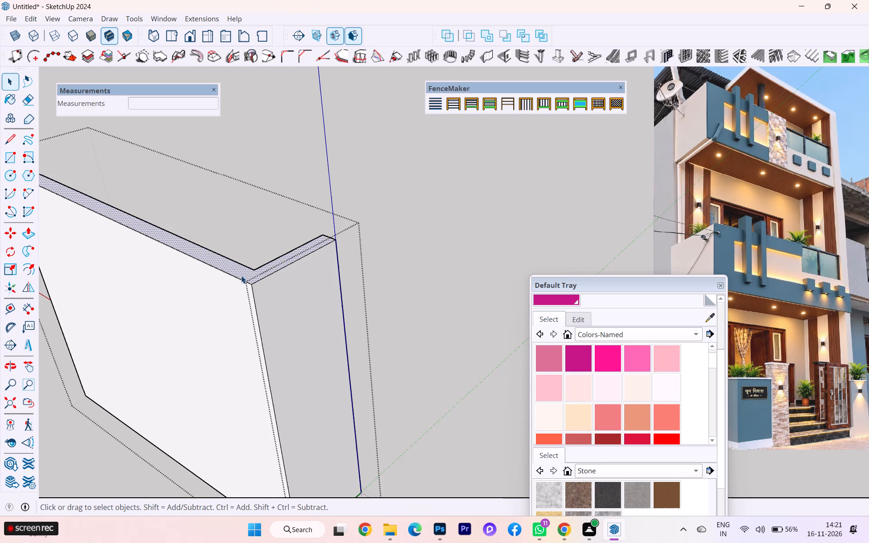
key("p")
key("Return")
left_click(241, 276)
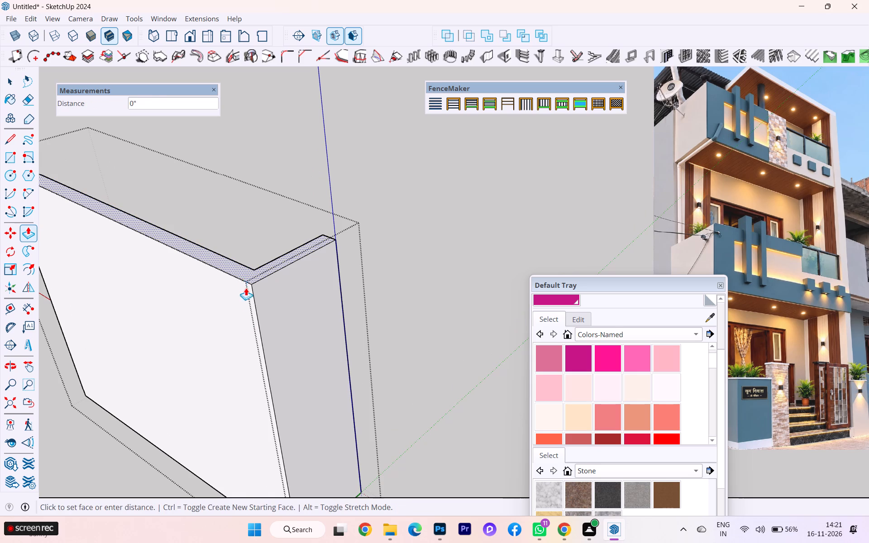
left_click(282, 405)
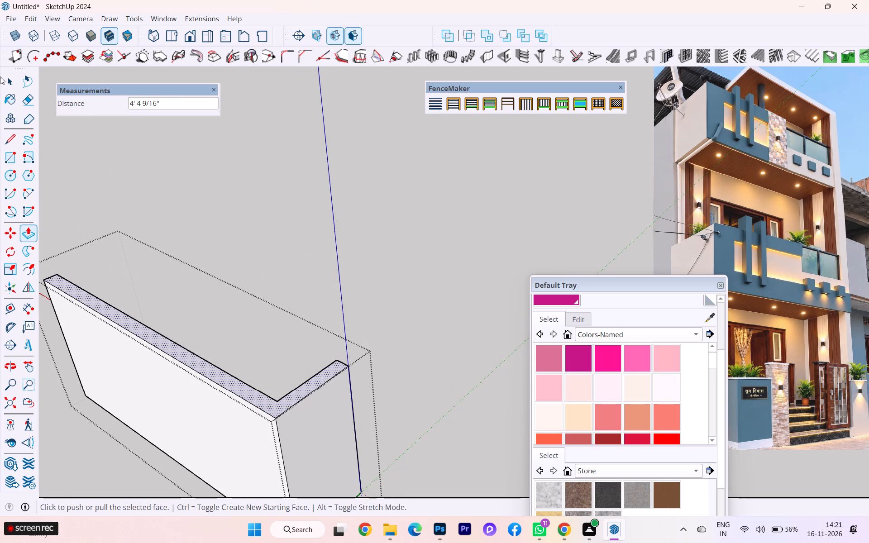
left_click(7, 73)
left_click(375, 227)
Examine the lowered ground-floor rear wall against the balcony slabs, side windows and the whole house.
scroll(372, 233, "down", 5)
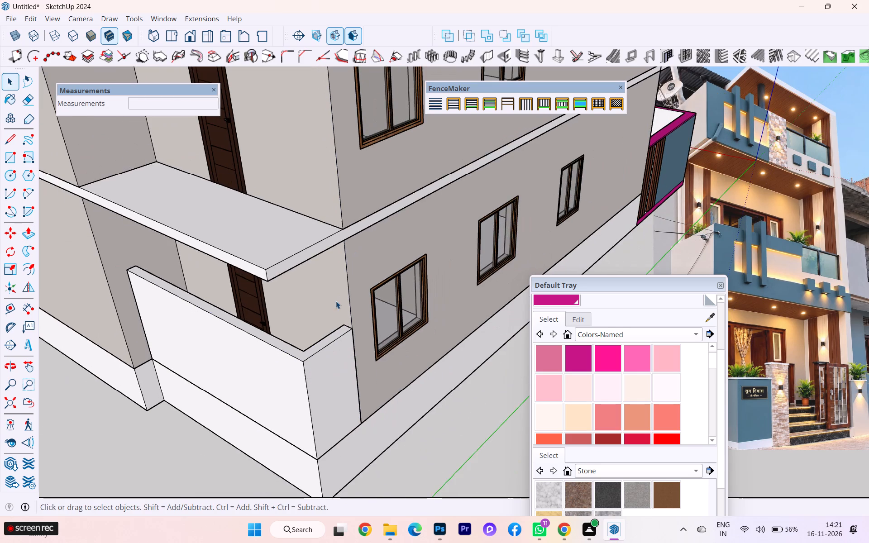
scroll(326, 312, "down", 2)
middle_click_drag(315, 324, 162, 230)
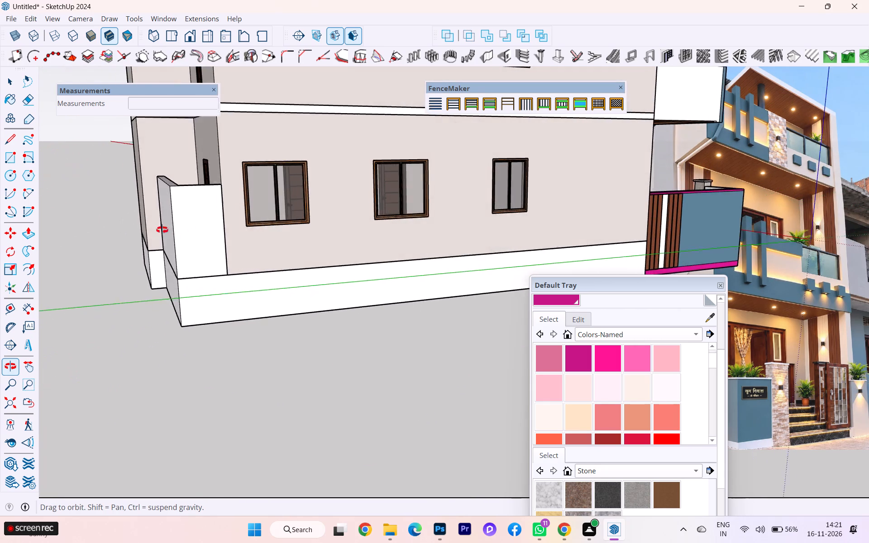
middle_click_drag(162, 230, 88, 243)
scroll(217, 223, "up", 3)
scroll(212, 215, "down", 3)
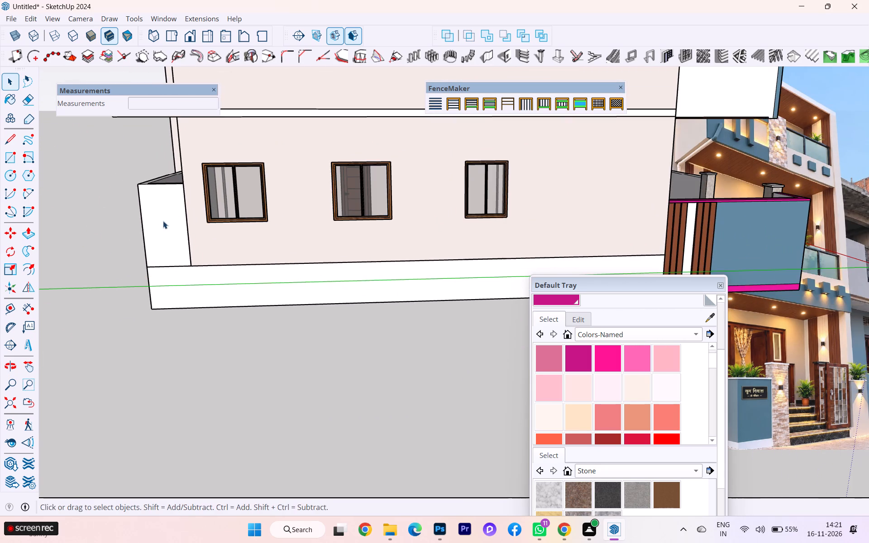
middle_click_drag(158, 223, 118, 262)
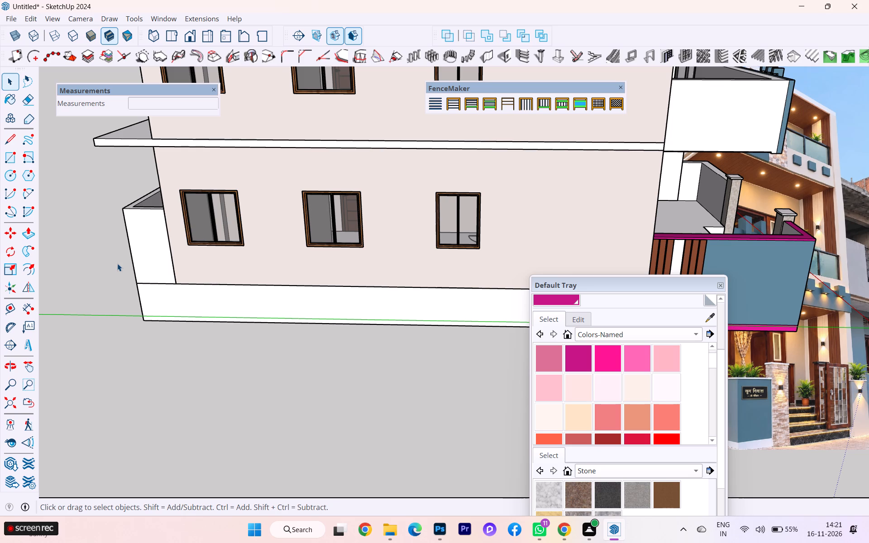
scroll(203, 262, "down", 6)
scroll(230, 317, "up", 1)
scroll(231, 317, "down", 2)
scroll(229, 315, "up", 2)
scroll(227, 315, "down", 2)
middle_click_drag(147, 319, 221, 321)
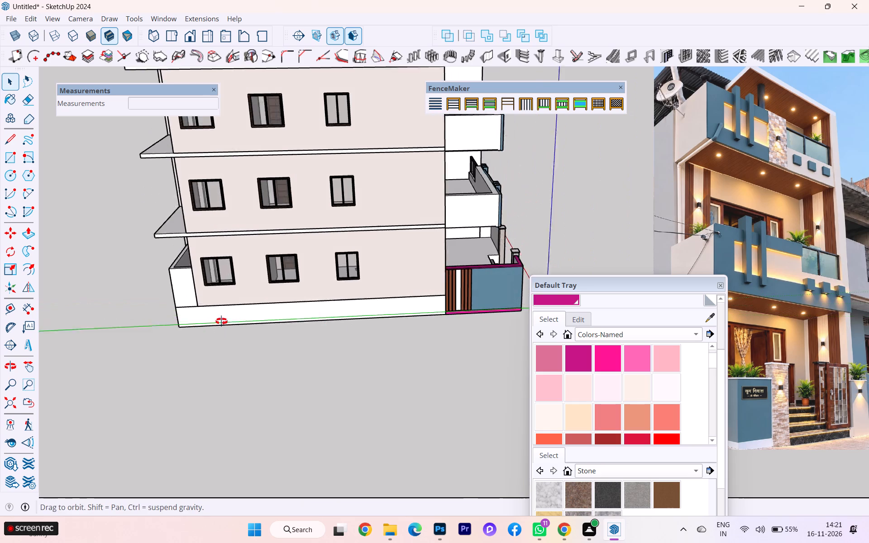
middle_click_drag(221, 321, 424, 318)
scroll(364, 316, "up", 4)
scroll(240, 351, "down", 3)
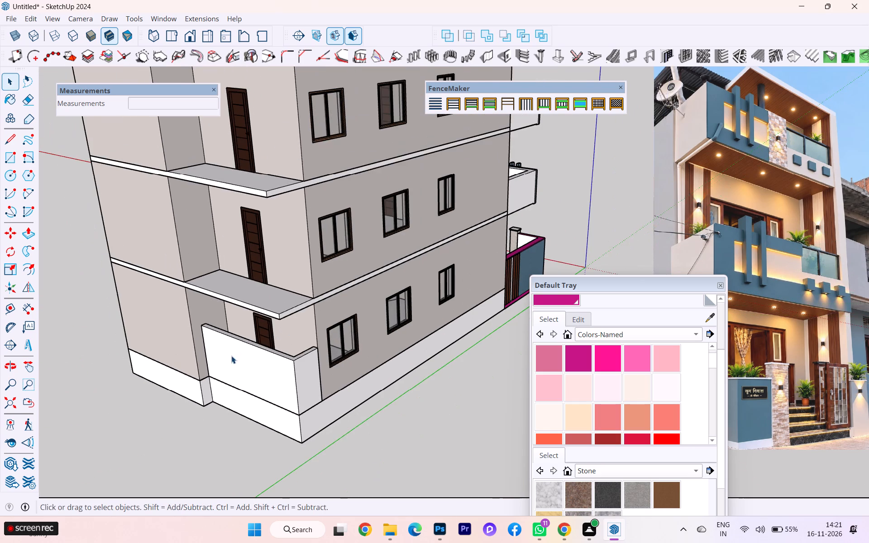
scroll(231, 359, "down", 4)
scroll(272, 376, "down", 5)
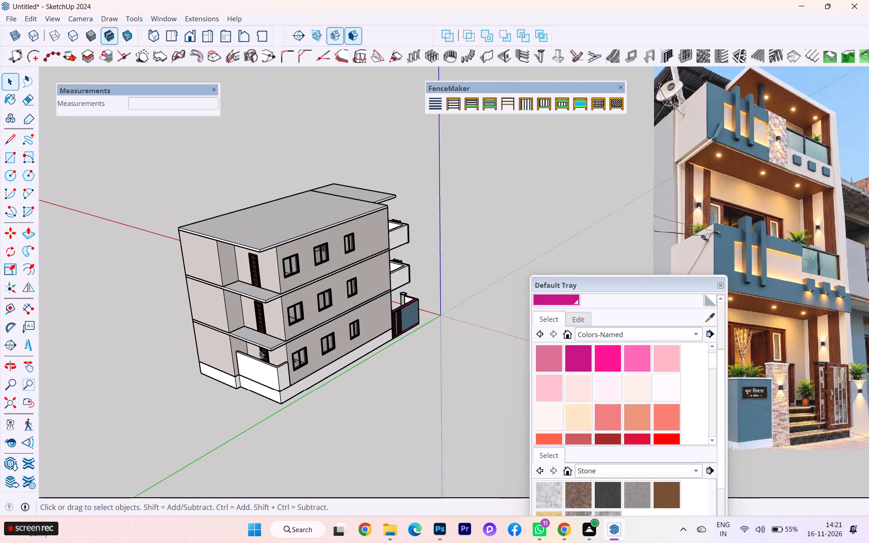
scroll(252, 314, "down", 2)
scroll(246, 352, "up", 3)
scroll(296, 370, "up", 1)
Copy the low ground-floor rear wall 10' 6" straight up onto the first-floor balcony slab.
middle_click_drag(305, 364, 240, 362)
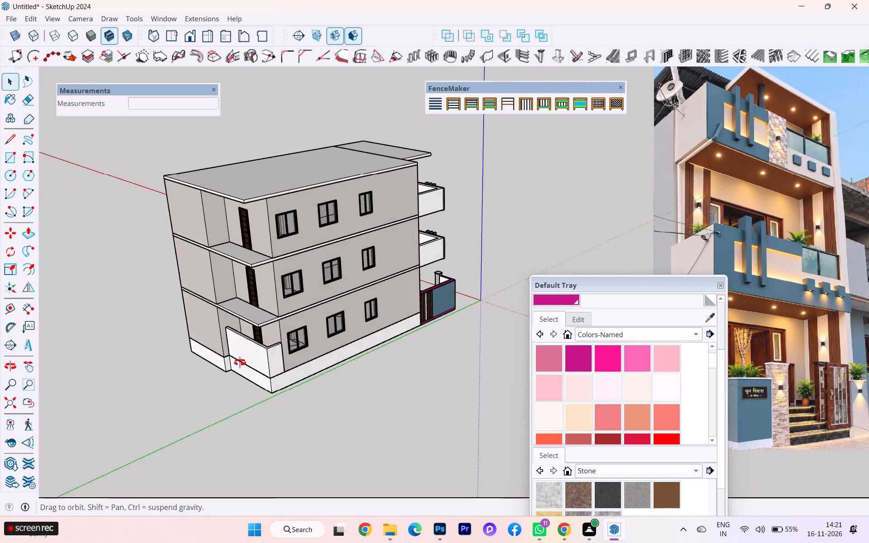
middle_click_drag(240, 362, 224, 361)
scroll(256, 322, "up", 3)
left_click(274, 346)
scroll(274, 347, "up", 5)
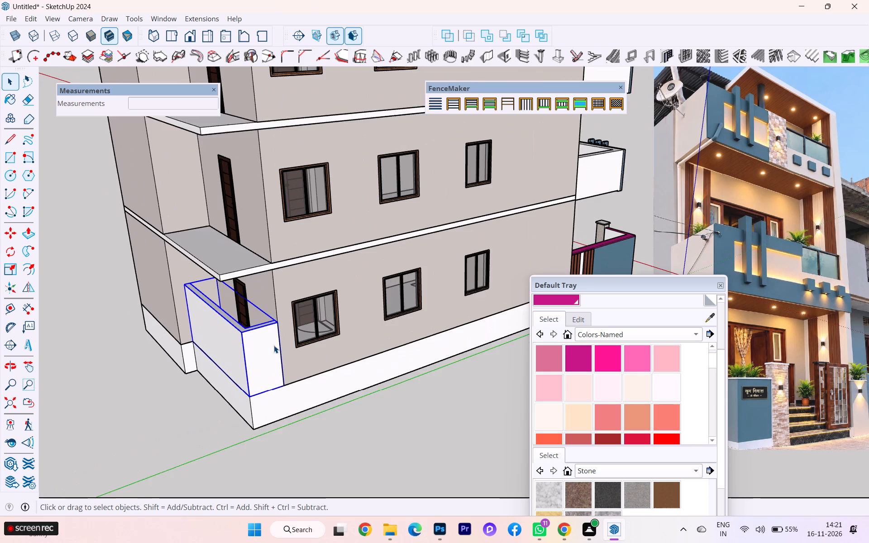
scroll(274, 345, "up", 2)
scroll(274, 345, "down", 2)
scroll(274, 345, "up", 1)
type("km")
key("Return")
scroll(251, 395, "up", 1)
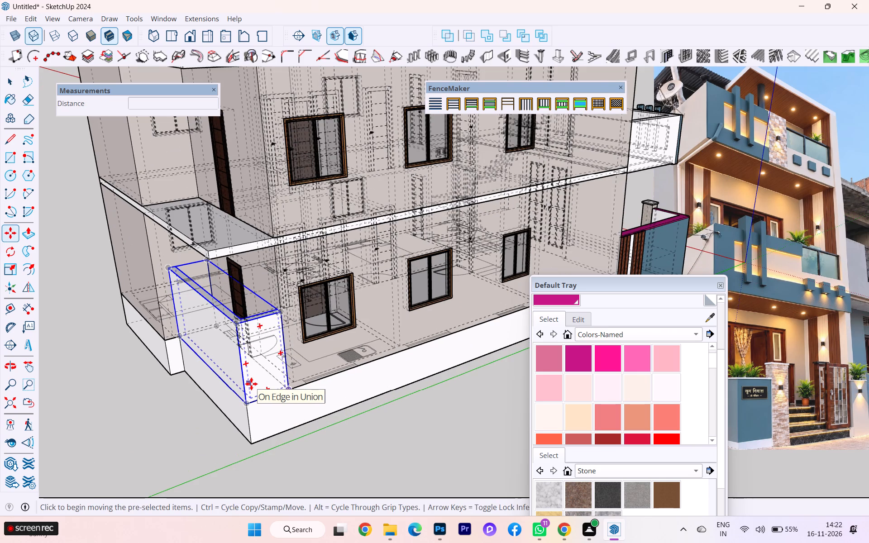
key("k")
scroll(251, 384, "up", 3)
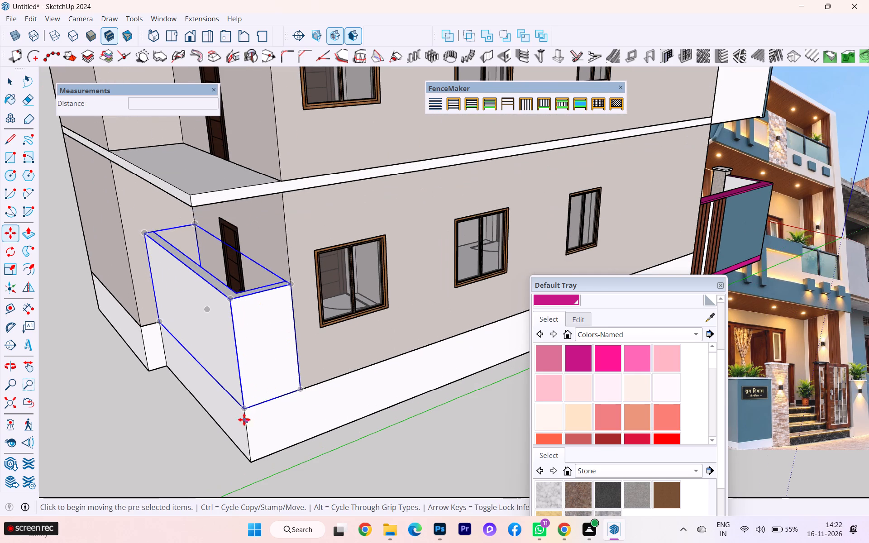
left_click(241, 409)
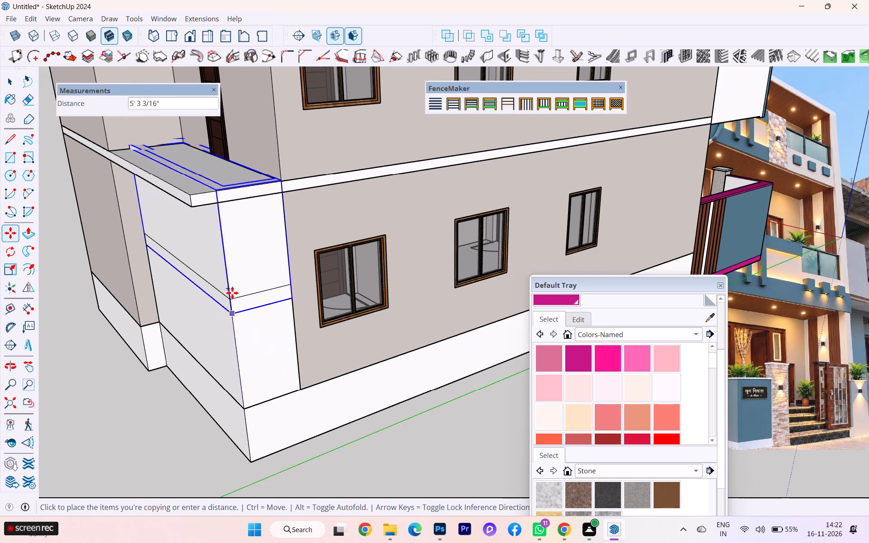
key("Up")
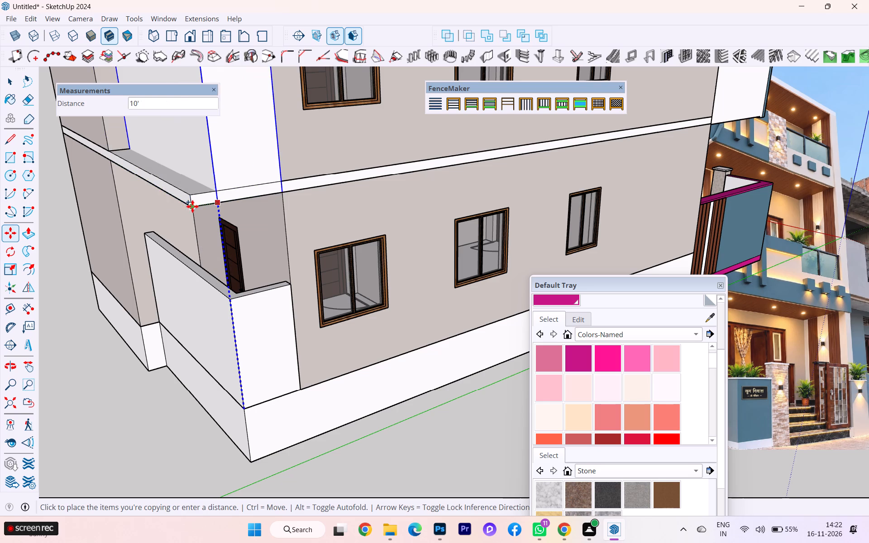
scroll(194, 199, "down", 1)
scroll(193, 197, "up", 2)
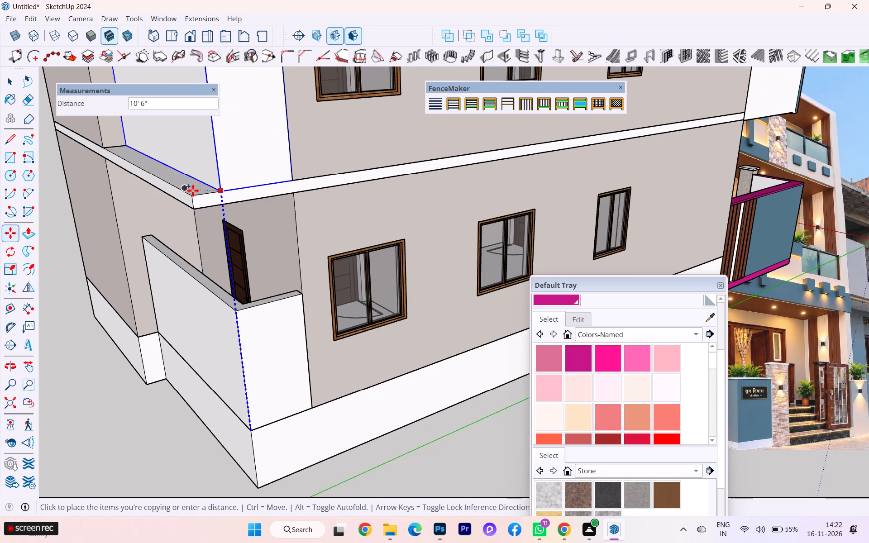
scroll(195, 191, "up", 2)
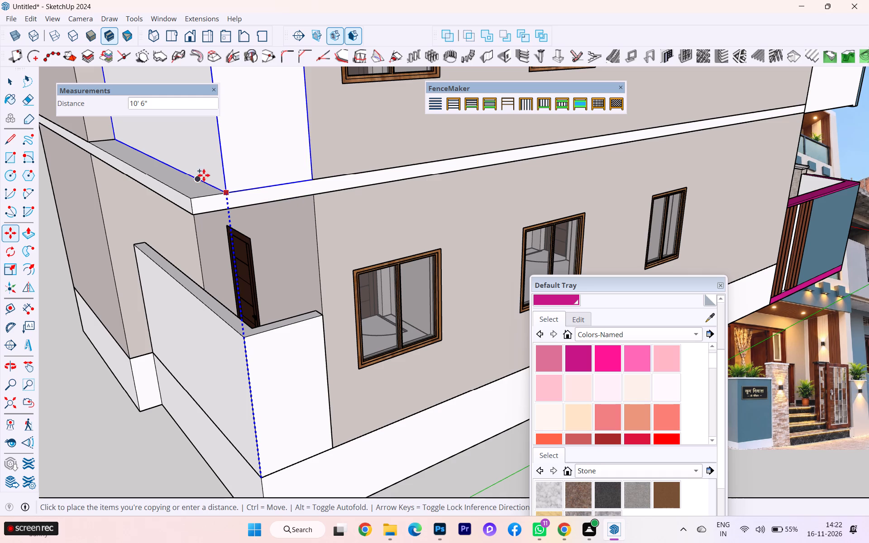
left_click(227, 188)
Copy the first-floor rear parapet wall another 10' 6" straight up onto the second-floor balcony slab.
scroll(227, 189, "down", 2)
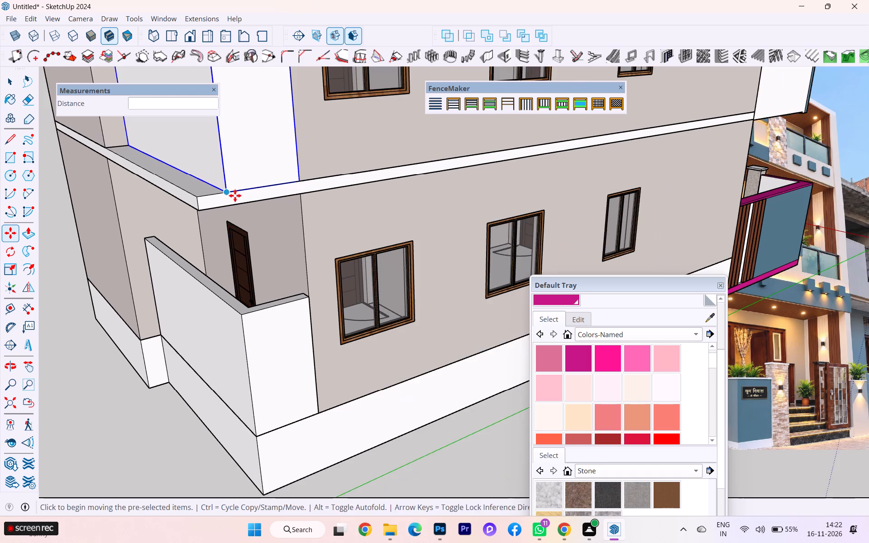
scroll(237, 195, "down", 9)
middle_click_drag(258, 247, 419, 320)
scroll(411, 314, "up", 4)
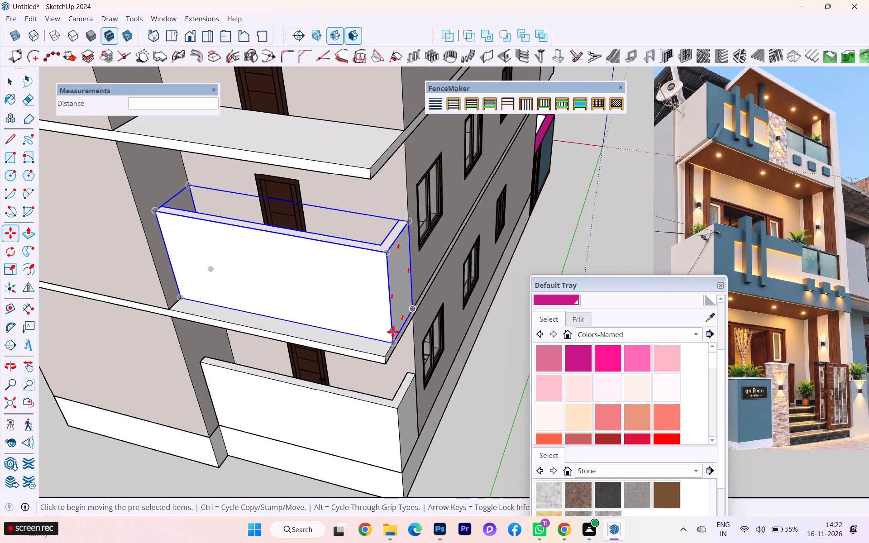
left_click(394, 341)
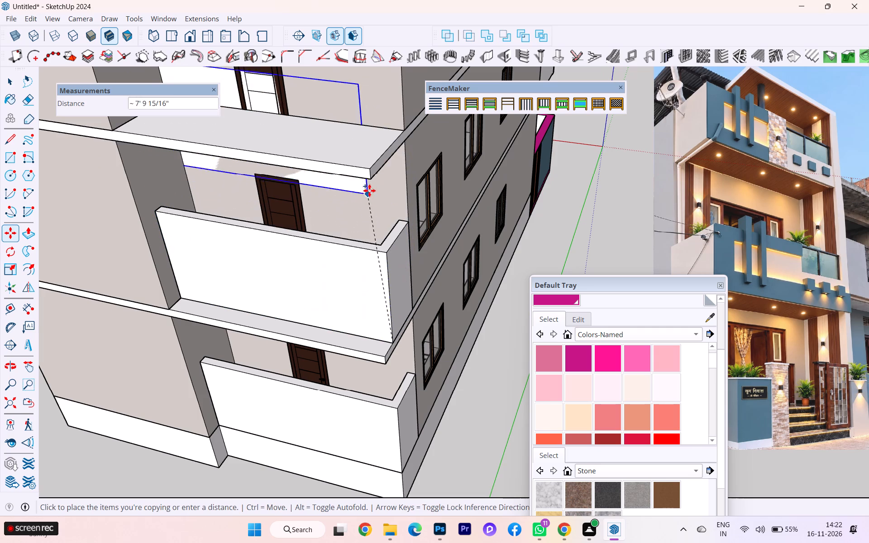
key("Up")
scroll(380, 163, "up", 3)
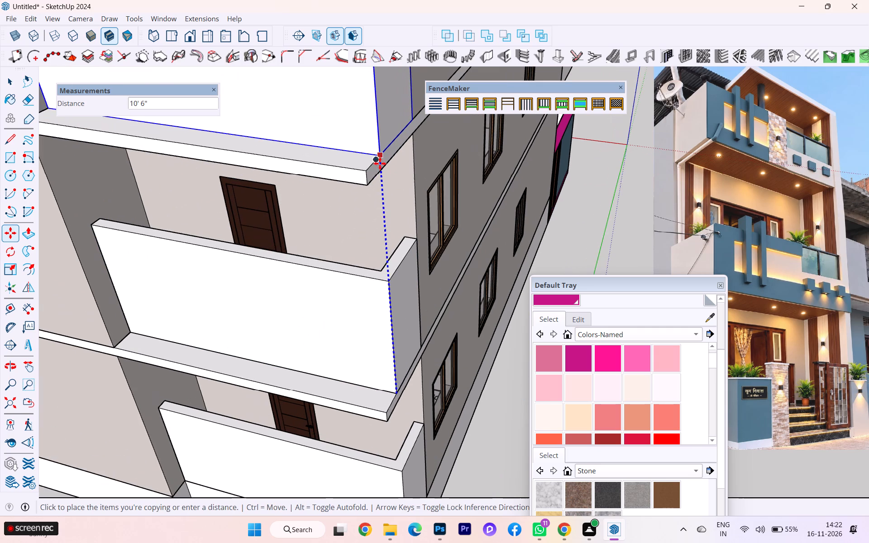
left_click(380, 163)
Examine the three stacked rear parapet walls and their balcony slabs from the rear and side, and clear the selection.
scroll(370, 239, "down", 1)
scroll(369, 241, "up", 1)
scroll(367, 243, "down", 2)
scroll(342, 296, "down", 2)
scroll(342, 296, "up", 1)
scroll(342, 296, "down", 1)
scroll(342, 296, "up", 3)
scroll(342, 296, "down", 3)
middle_click_drag(358, 321, 436, 376)
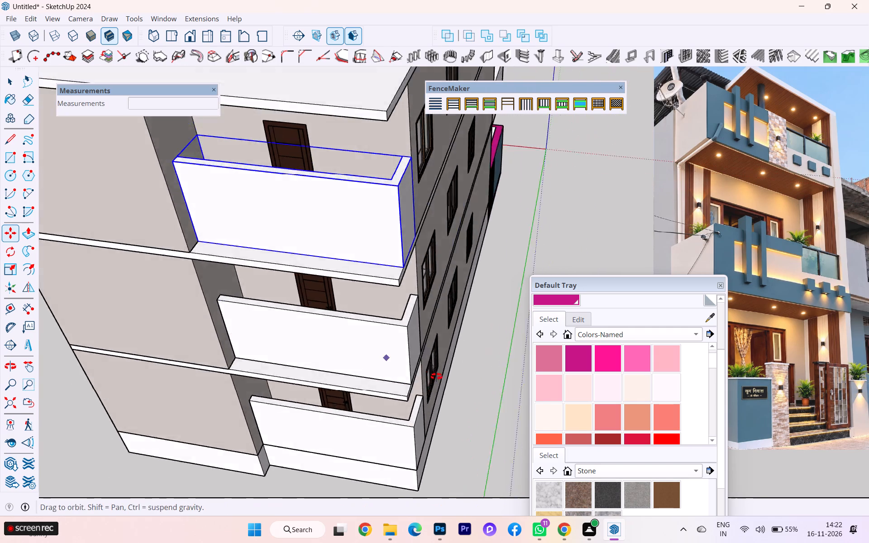
middle_click_drag(436, 376, 457, 387)
middle_click_drag(457, 386, 456, 380)
middle_click_drag(408, 390, 293, 280)
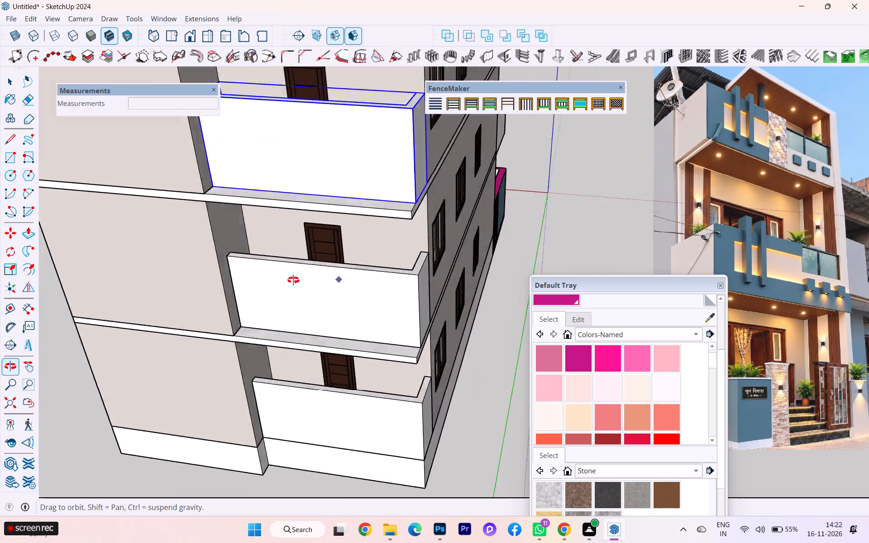
middle_click_drag(293, 280, 43, 281)
scroll(329, 246, "down", 2)
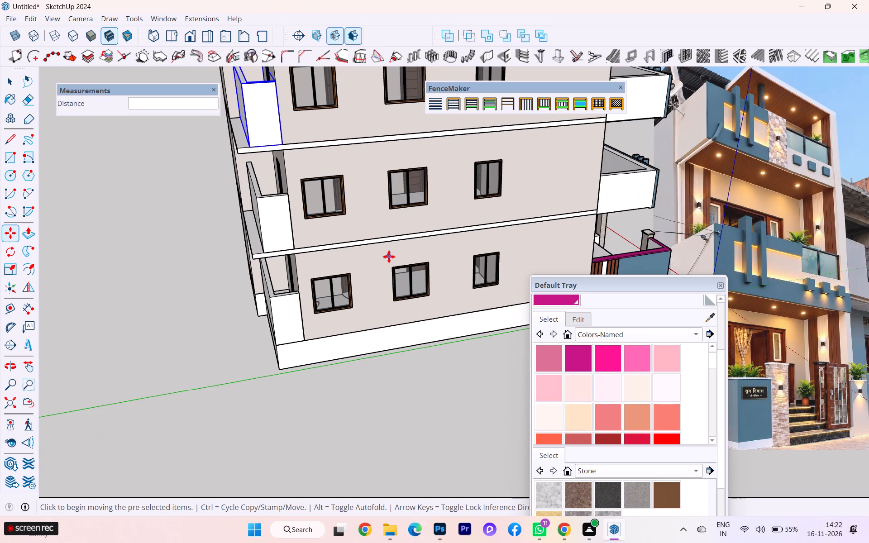
middle_click_drag(422, 264, 497, 260)
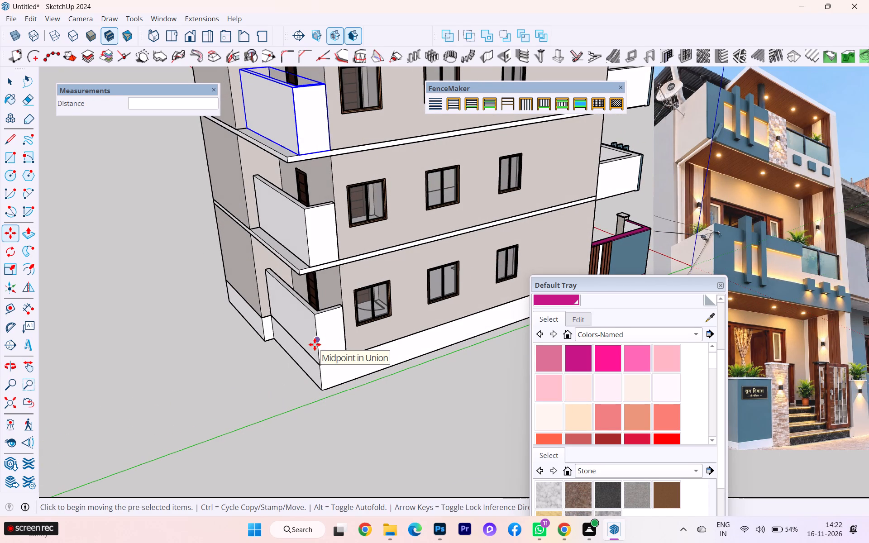
scroll(278, 315, "down", 3)
scroll(278, 315, "up", 2)
scroll(277, 315, "down", 1)
middle_click_drag(277, 316, 377, 356)
scroll(298, 298, "up", 3)
left_click(10, 80)
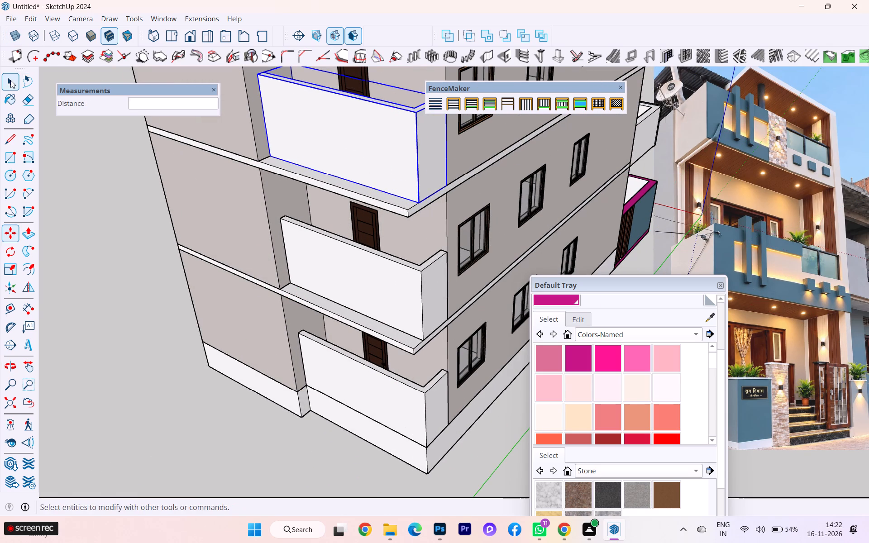
scroll(323, 237, "up", 2)
scroll(323, 237, "down", 1)
scroll(323, 237, "up", 2)
middle_click_drag(310, 318, 355, 258)
scroll(348, 262, "up", 3)
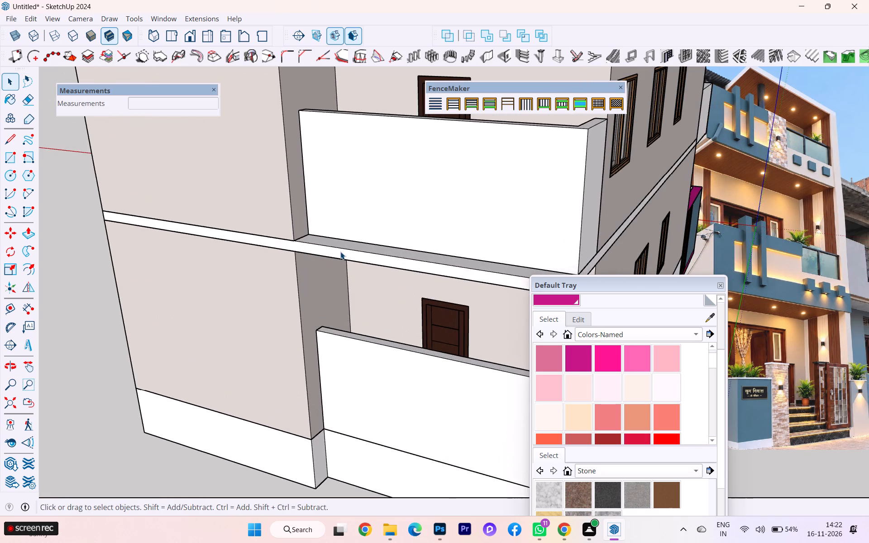
Inside the first-floor slab group, draw a vertical dividing line across the rear edge face at the recessed wall's corner.
double_click(340, 252)
left_click(315, 252)
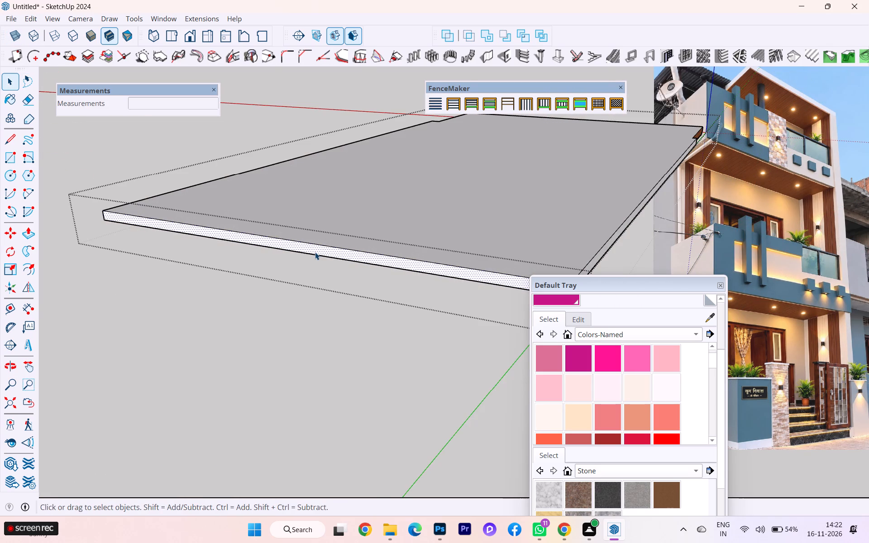
key("h")
scroll(290, 243, "up", 3)
key("l")
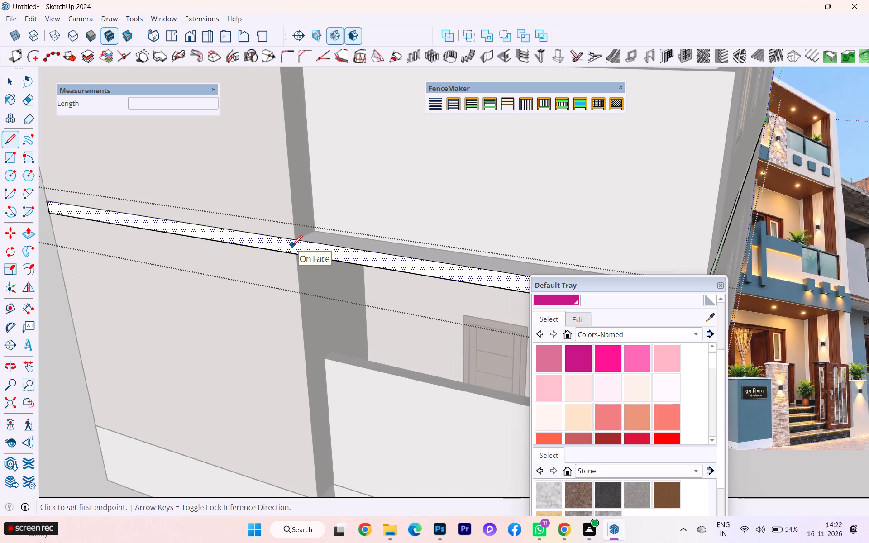
key("Return")
scroll(292, 245, "up", 5)
left_click(296, 236)
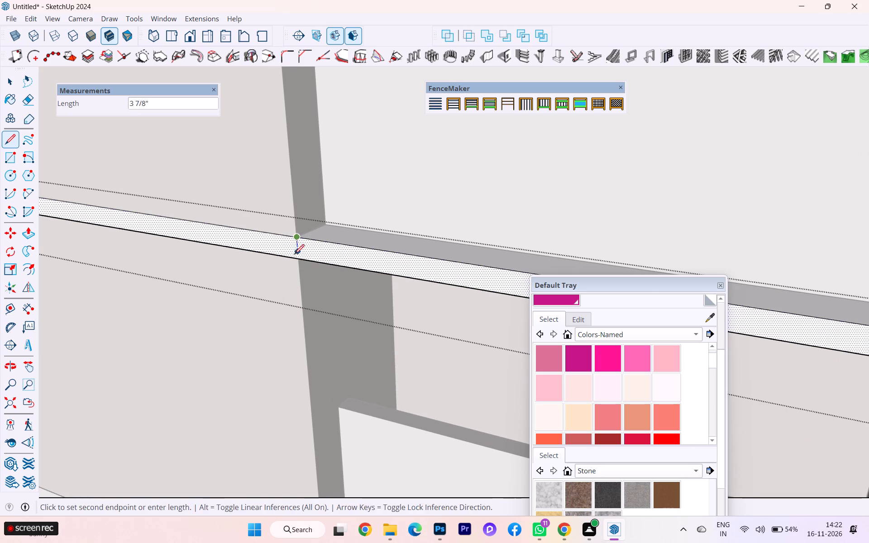
left_click(295, 264)
key("ctrl+z")
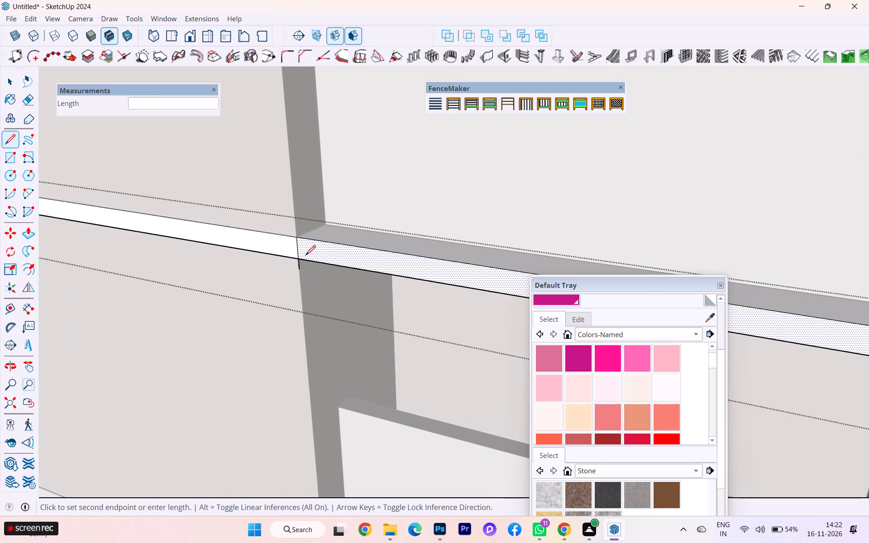
scroll(305, 250, "up", 1)
key("ctrl+z")
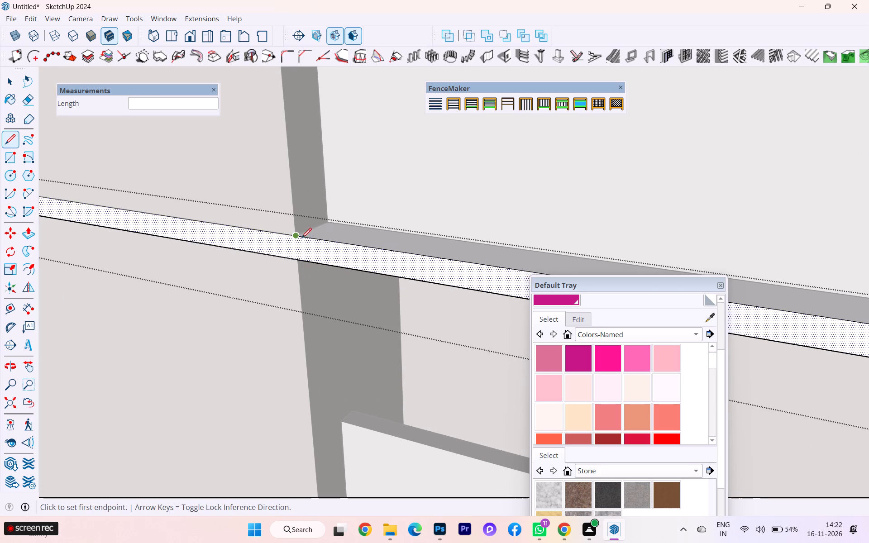
left_click(297, 233)
left_click(294, 260)
scroll(395, 271, "down", 3)
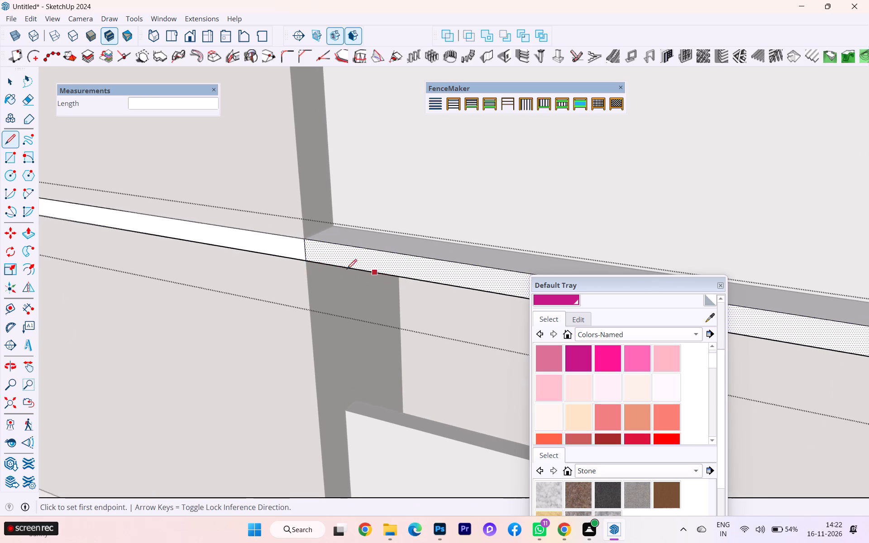
Push the balcony part of the first-floor slab's rear edge inward to sit flush beneath the parapet wall.
key("p")
left_click(366, 261)
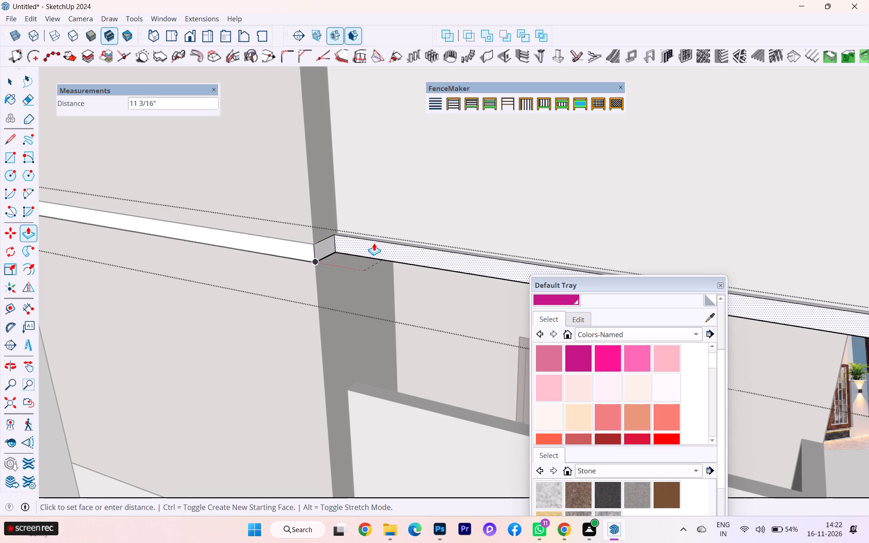
left_click(371, 237)
scroll(285, 254, "down", 1)
scroll(284, 254, "up", 1)
scroll(282, 255, "down", 8)
scroll(322, 240, "up", 1)
scroll(338, 233, "down", 1)
middle_click_drag(325, 243, 316, 250)
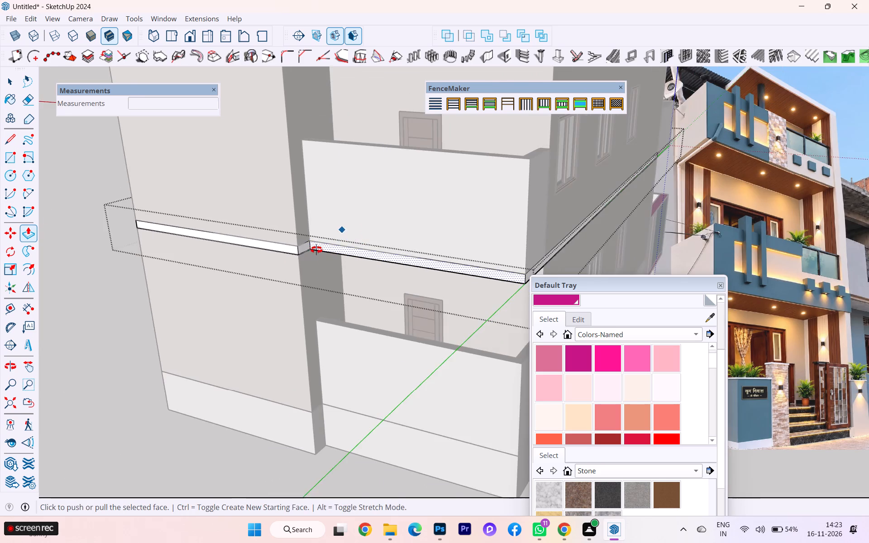
middle_click_drag(316, 250, 187, 276)
left_click(6, 77)
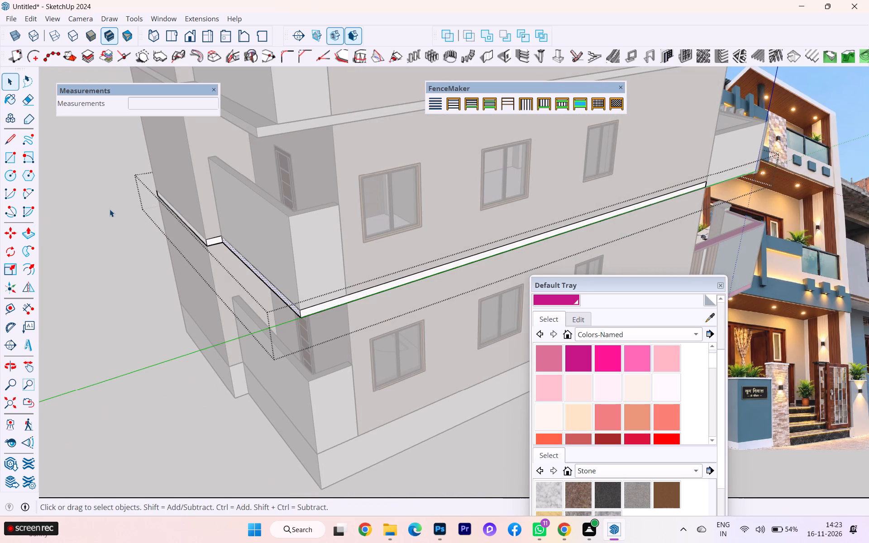
left_click(110, 209)
Inside the second-floor slab group, draw a 6" vertical dividing line across the rear edge face at the recessed wall's corner.
middle_click_drag(160, 224, 244, 257)
scroll(328, 229, "up", 1)
middle_click_drag(334, 224, 377, 217)
scroll(377, 217, "down", 1)
scroll(343, 185, "up", 1)
scroll(343, 184, "down", 2)
scroll(343, 183, "up", 2)
scroll(283, 164, "up", 2)
double_click(271, 153)
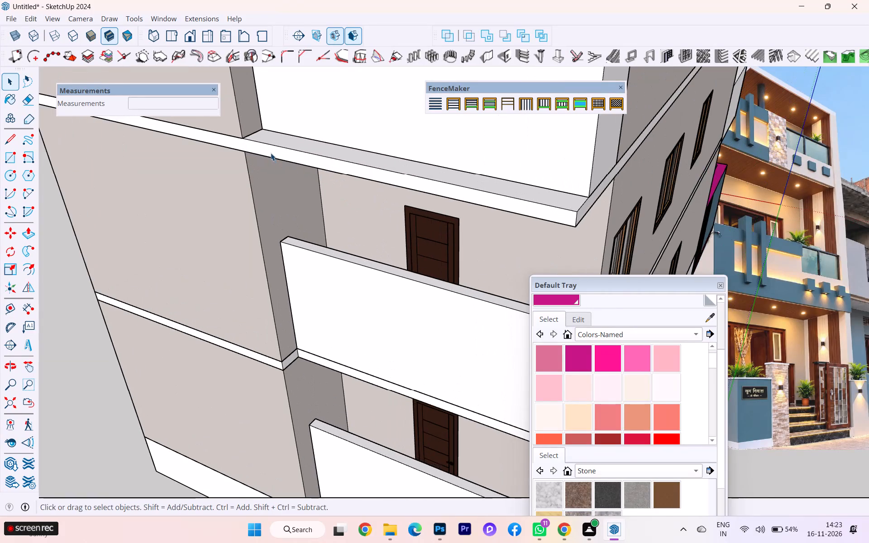
key("l")
scroll(246, 150, "up", 3)
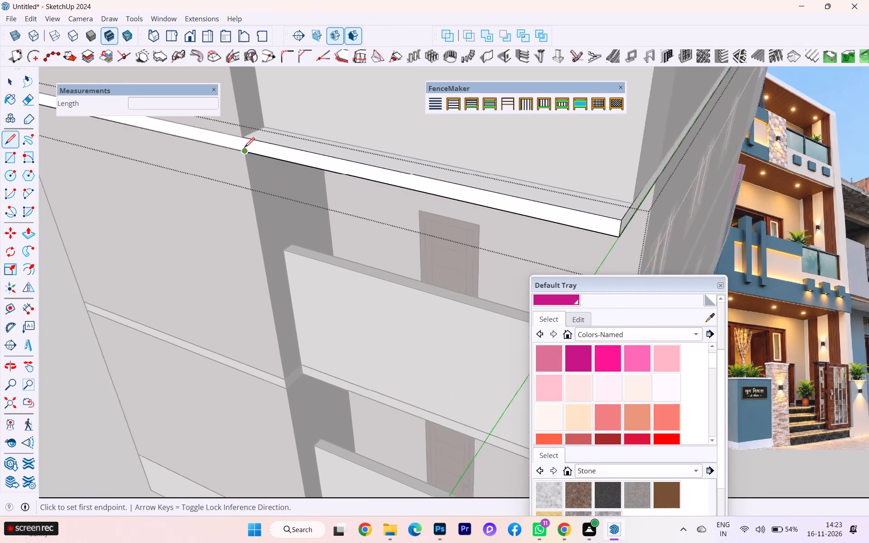
left_click(241, 136)
left_click(244, 153)
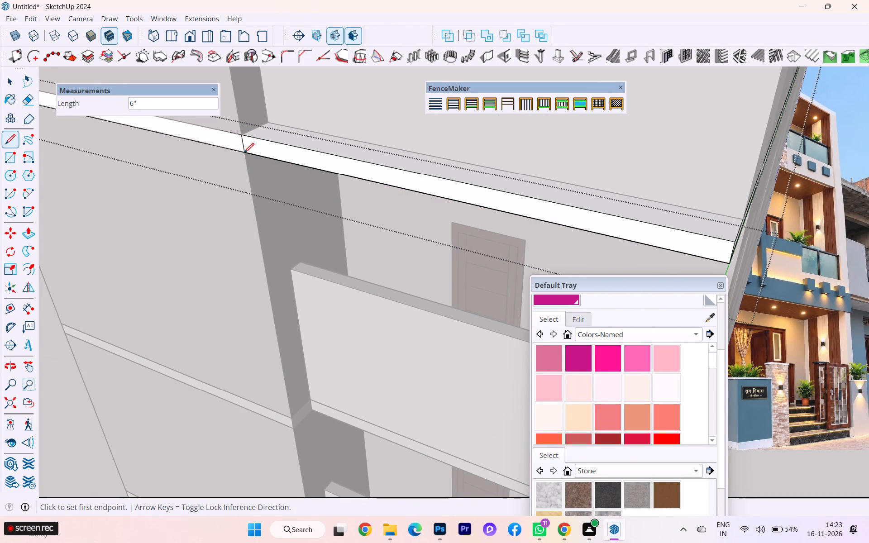
key("Escape")
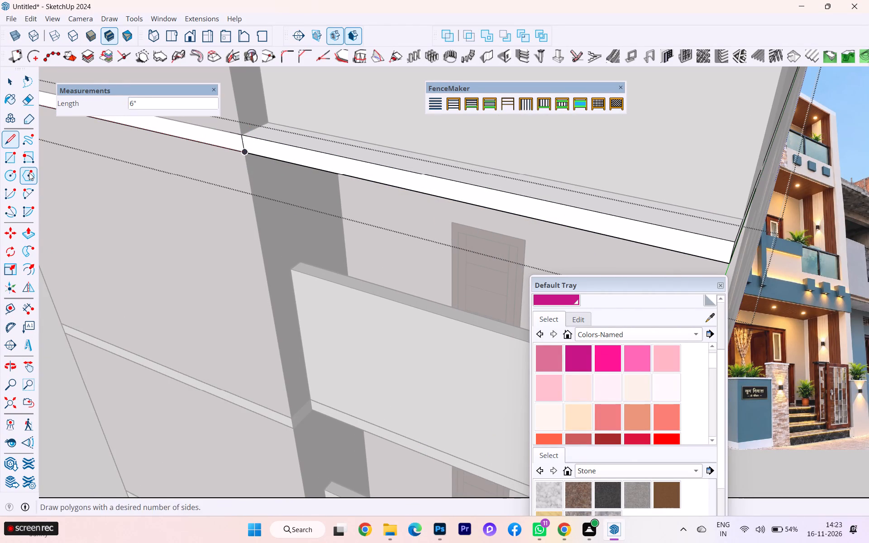
Push the balcony part of the second-floor slab's rear edge inward by 1' 1".
left_click(29, 227)
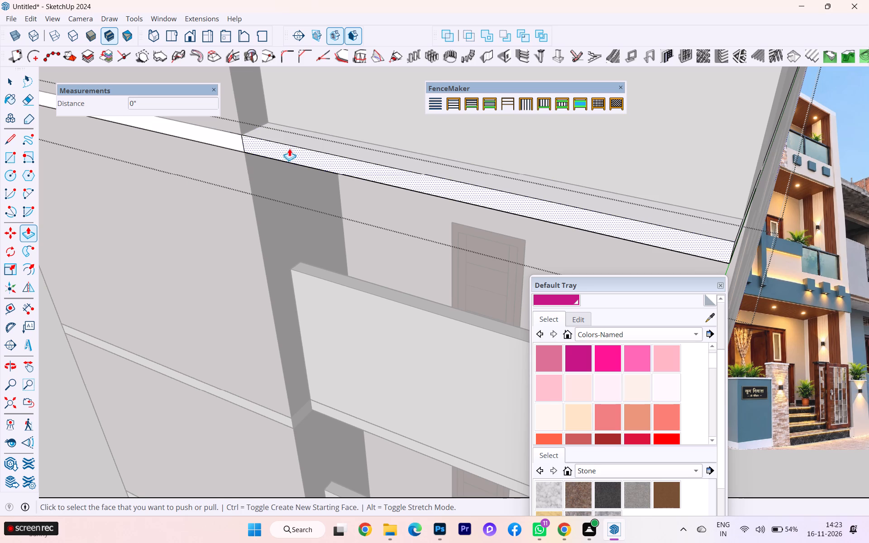
left_click(289, 149)
left_click(286, 120)
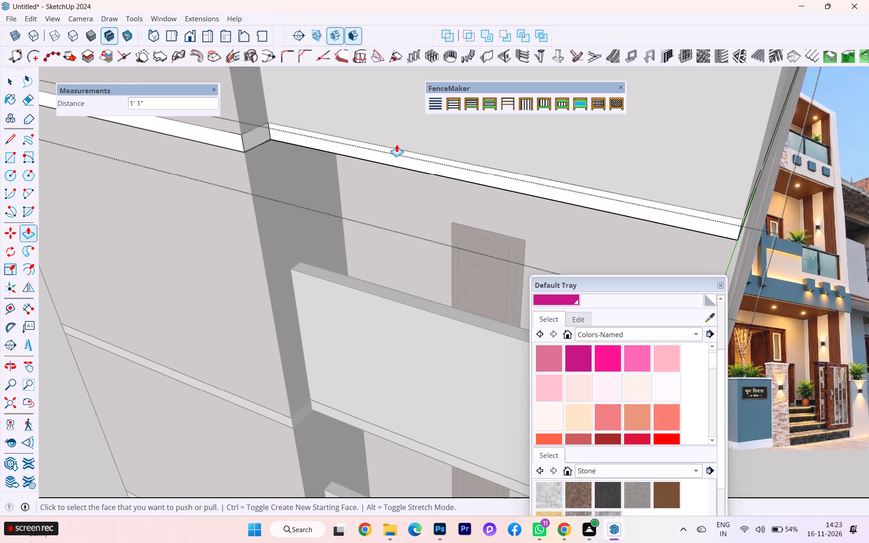
scroll(398, 146, "down", 1)
middle_click_drag(369, 152, 153, 146)
scroll(195, 134, "down", 3)
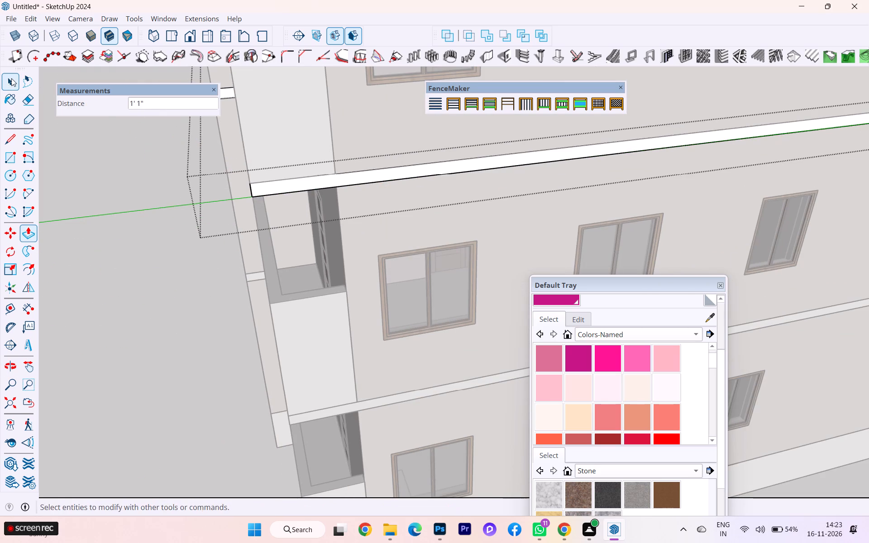
left_click(11, 78)
left_click(123, 235)
Lower the top face of the second-floor rear balcony parapet by 1'.
scroll(205, 215, "down", 2)
scroll(215, 219, "up", 1)
scroll(270, 235, "down", 3)
middle_click_drag(279, 238, 179, 226)
scroll(191, 228, "down", 2)
scroll(225, 251, "down", 1)
middle_click_drag(222, 248, 511, 239)
scroll(396, 179, "up", 10)
scroll(397, 174, "down", 1)
middle_click_drag(388, 193, 378, 201)
scroll(374, 187, "up", 3)
double_click(388, 190)
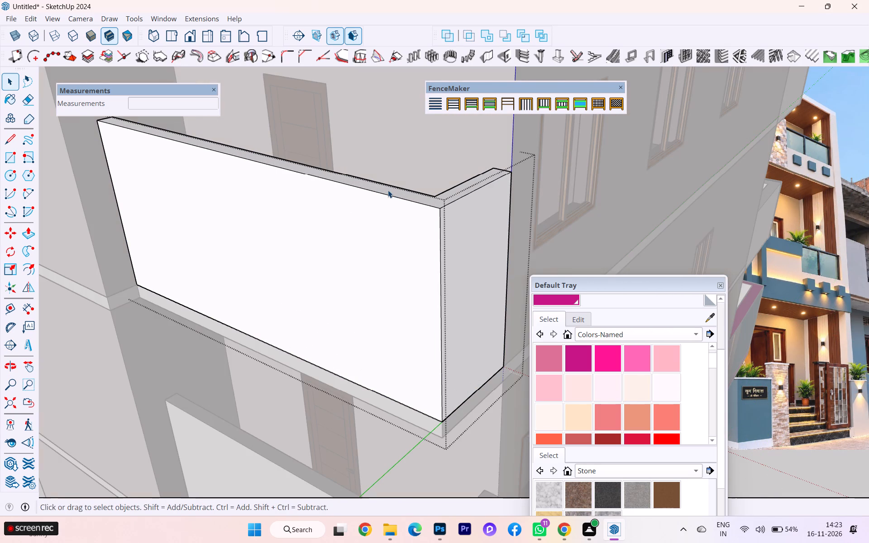
left_click(388, 190)
key("p")
left_click(405, 195)
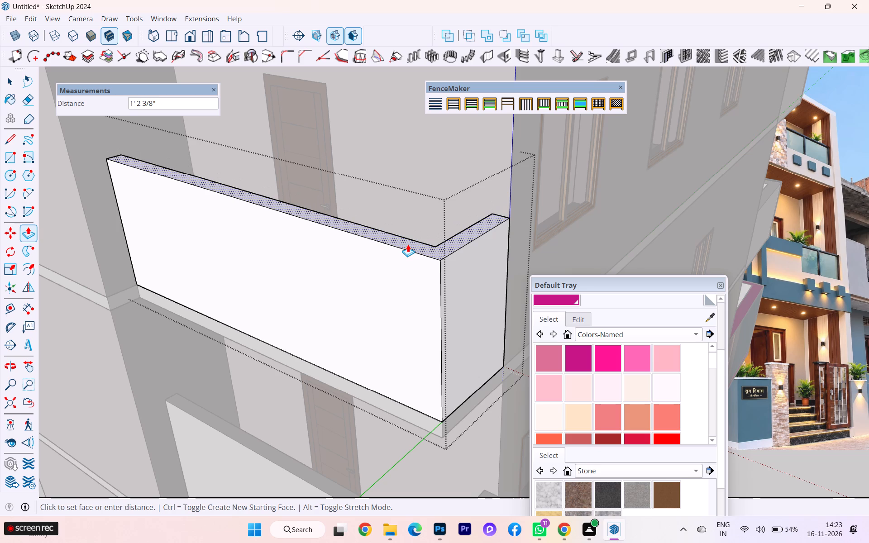
type("1'")
key("Return")
scroll(413, 234, "down", 3)
scroll(417, 232, "up", 1)
scroll(417, 232, "down", 1)
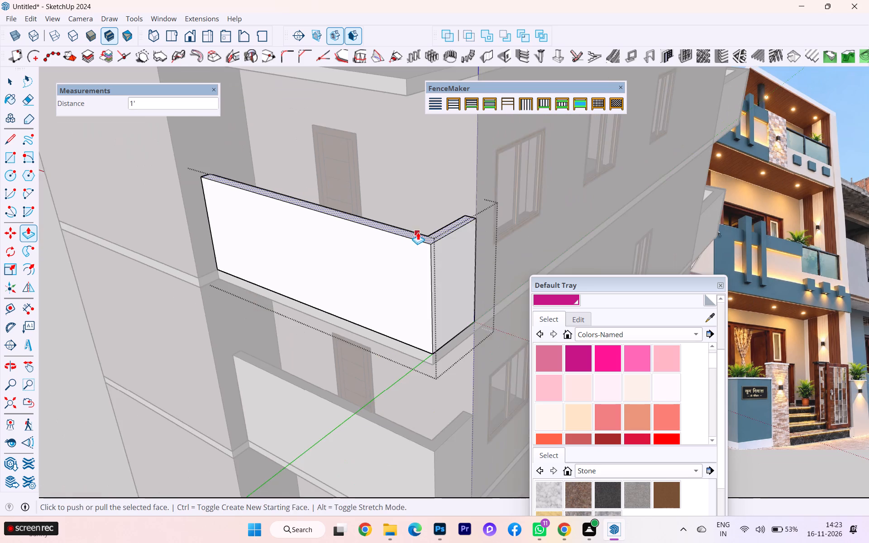
scroll(418, 231, "down", 6)
scroll(418, 230, "up", 1)
scroll(418, 230, "down", 2)
left_click(9, 83)
left_click(142, 275)
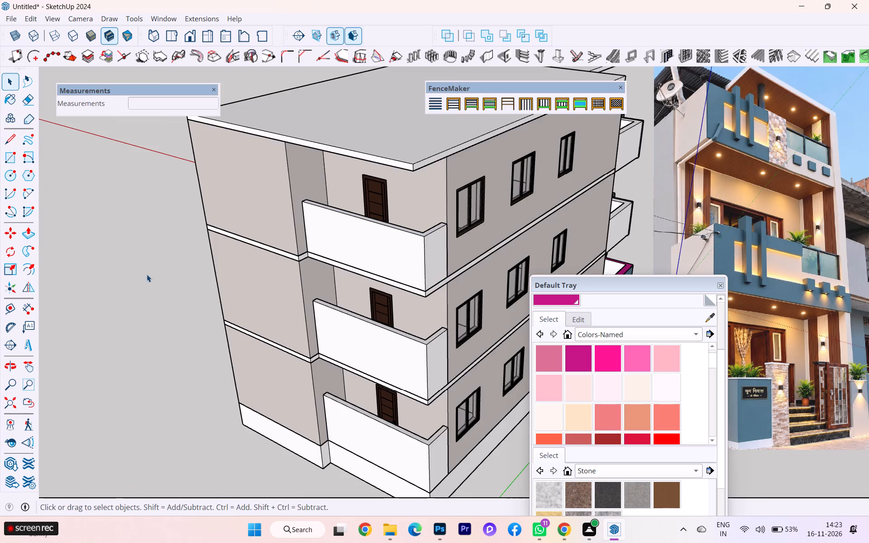
Lower the top face of the first-floor rear balcony parapet by 1'.
scroll(399, 348, "up", 4)
scroll(437, 177, "up", 1)
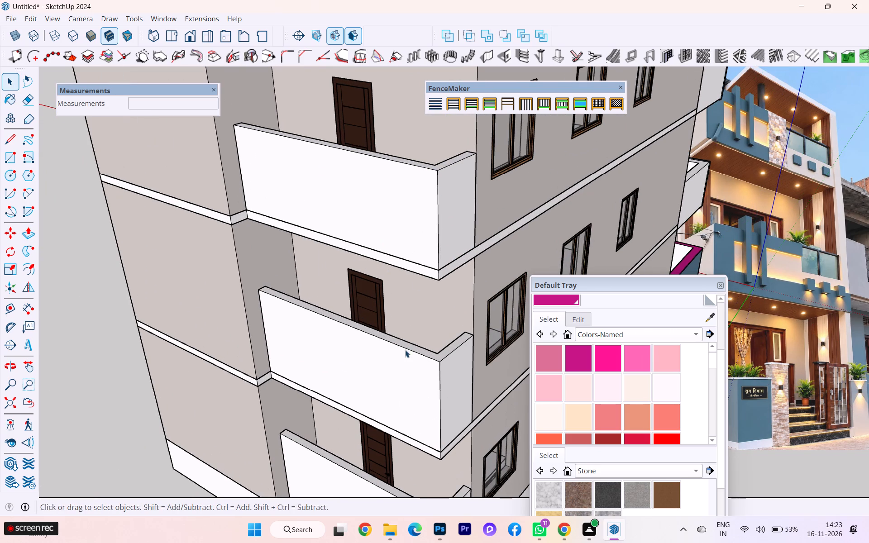
left_click(405, 348)
triple_click(406, 347)
scroll(418, 347, "up", 3)
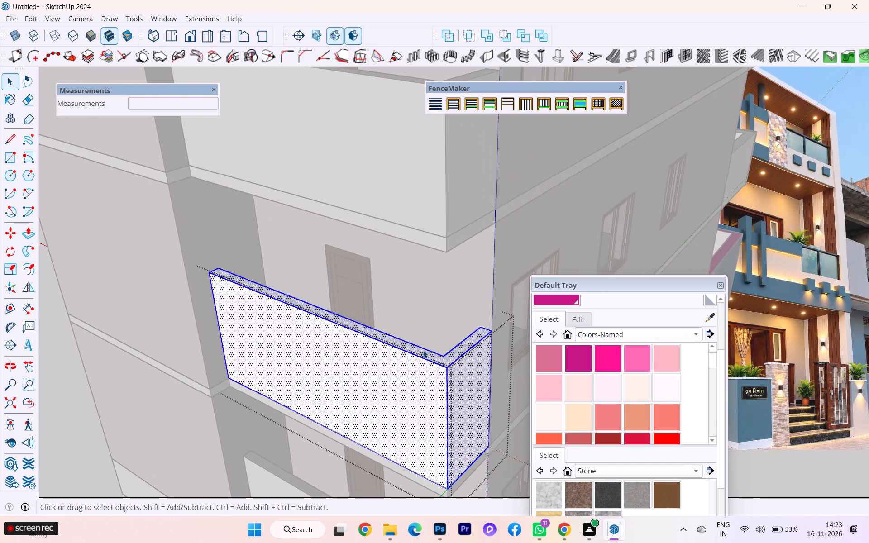
left_click(423, 350)
key("p")
left_click(449, 356)
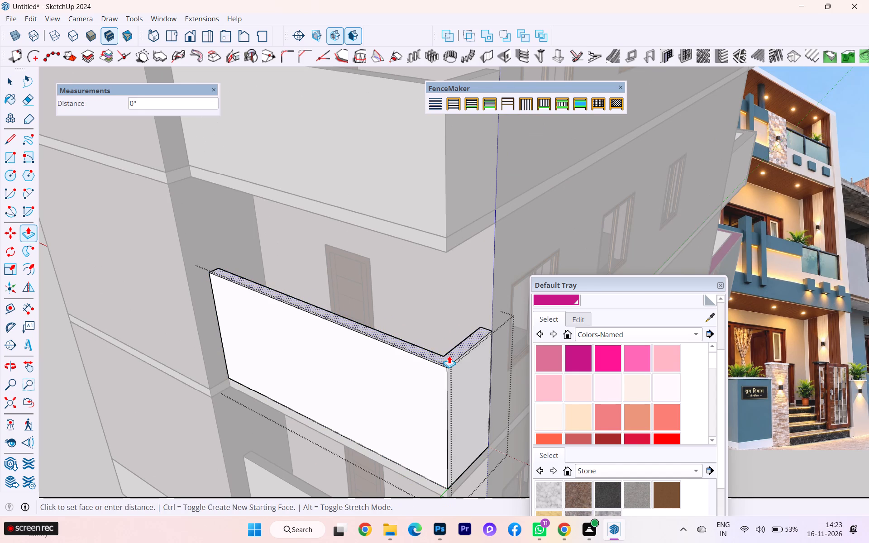
key("1")
key("apostrophe")
key("Return")
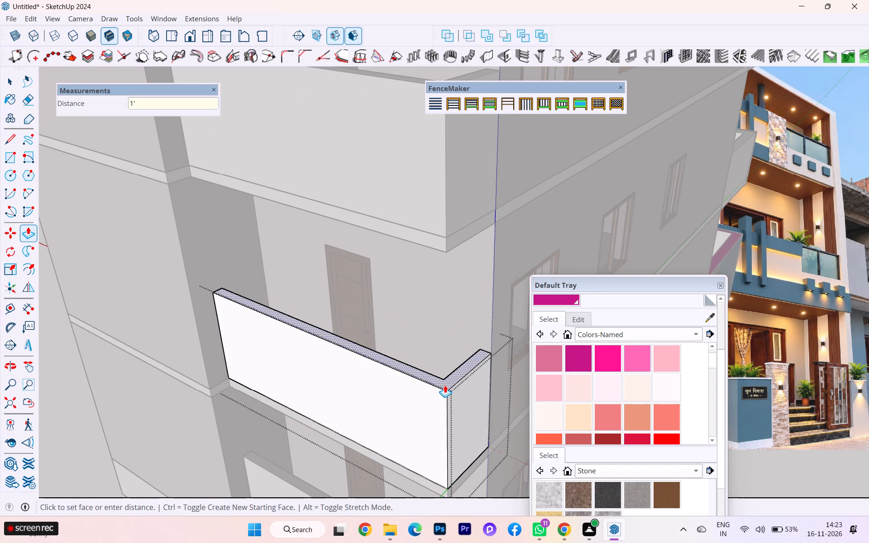
scroll(444, 365, "down", 4)
scroll(204, 240, "down", 1)
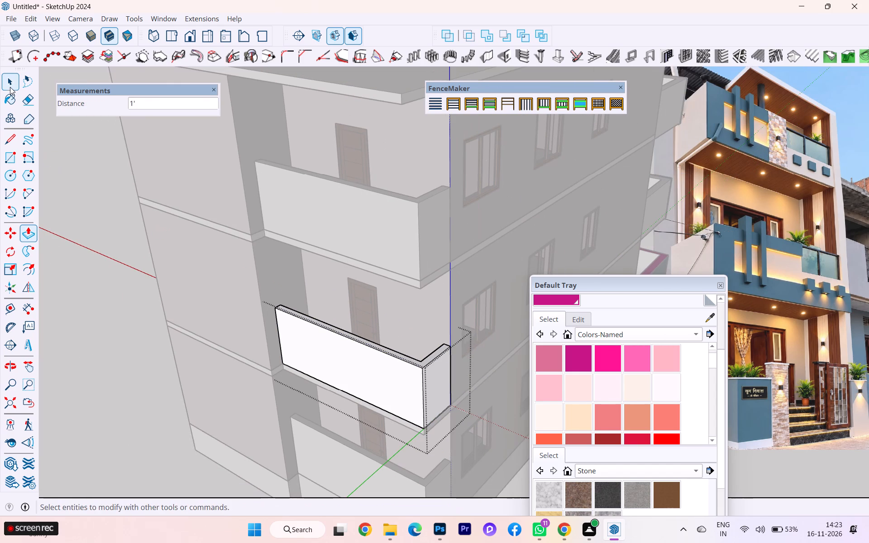
left_click(10, 86)
left_click(104, 230)
Lower the top face of the ground-floor rear parapet wall by 1'.
scroll(133, 262, "down", 3)
middle_click_drag(158, 278, 135, 205)
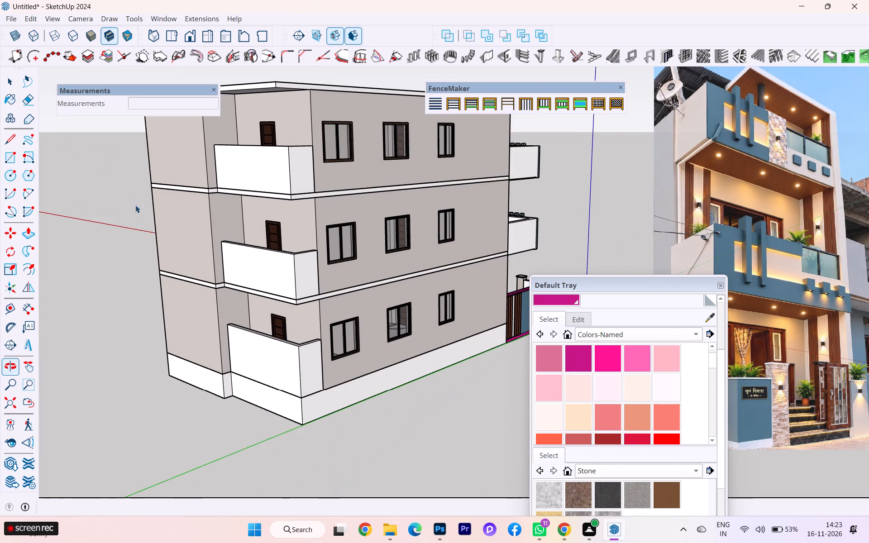
scroll(282, 374, "up", 6)
scroll(299, 318, "up", 3)
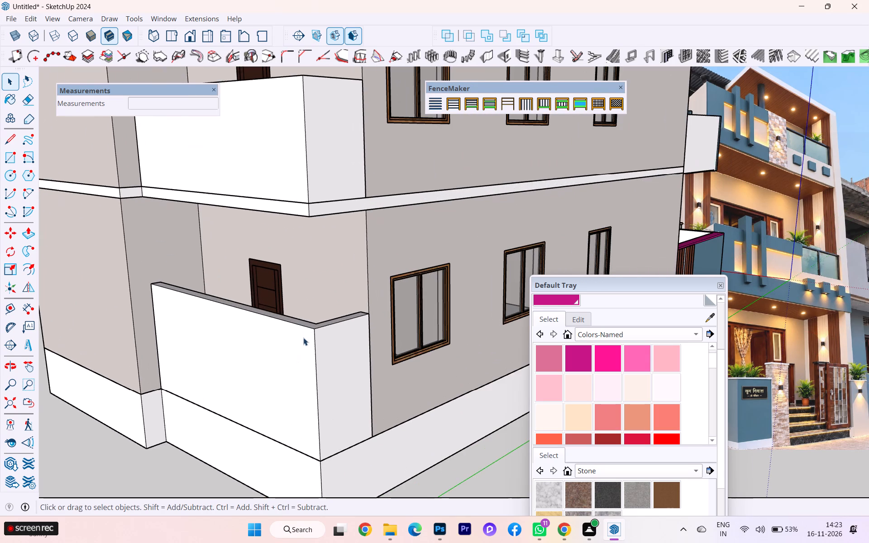
double_click(306, 321)
scroll(306, 325, "up", 3)
left_click(306, 322)
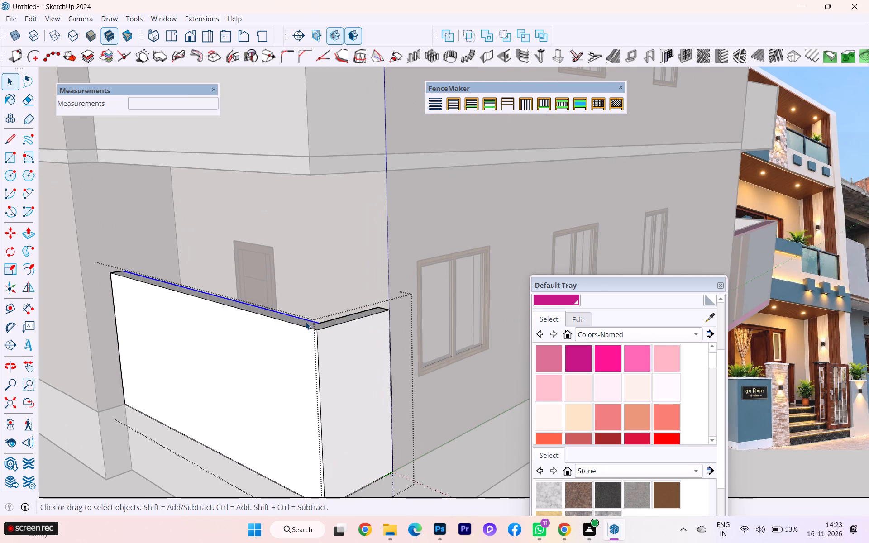
scroll(311, 321, "up", 4)
scroll(314, 332, "down", 1)
scroll(314, 333, "up", 1)
scroll(314, 334, "down", 2)
middle_click_drag(306, 349, 280, 406)
scroll(312, 382, "up", 1)
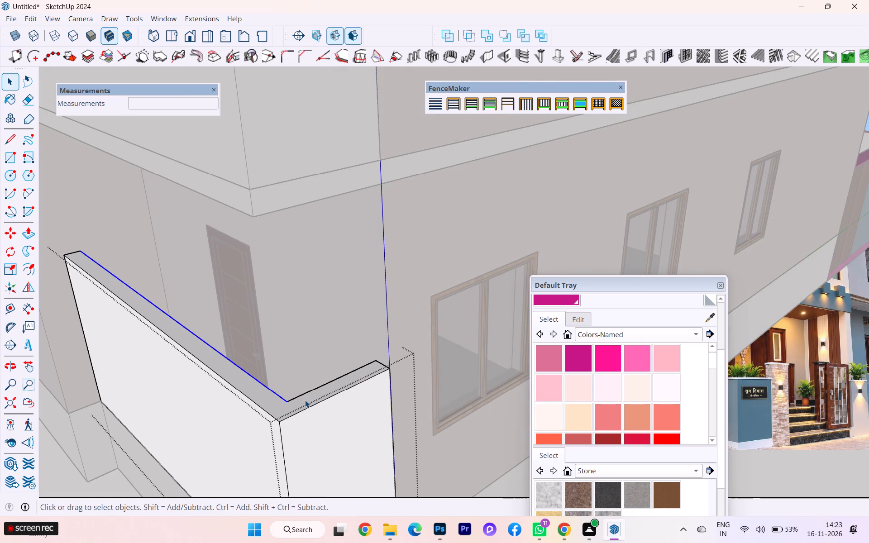
left_click(305, 400)
key("p")
left_click(305, 400)
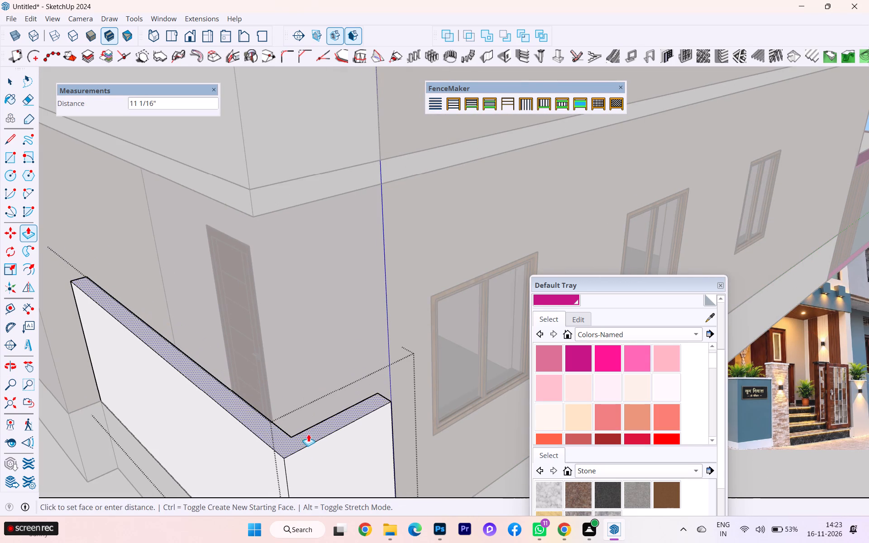
key("1")
key("apostrophe")
key("Return")
scroll(335, 353, "down", 1)
scroll(335, 353, "up", 3)
scroll(335, 352, "down", 3)
scroll(335, 351, "up", 1)
scroll(335, 351, "down", 2)
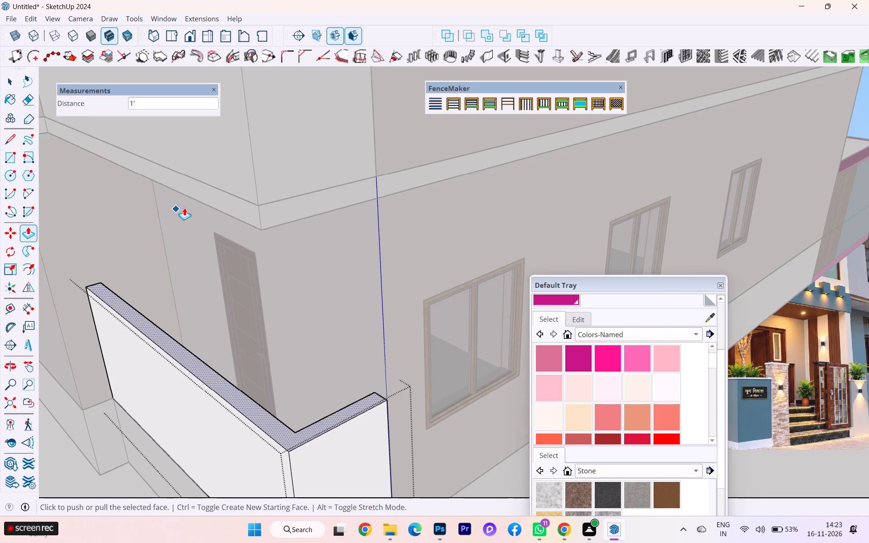
scroll(211, 214, "down", 1)
scroll(213, 214, "up", 1)
scroll(215, 214, "down", 2)
scroll(268, 221, "up", 1)
scroll(283, 223, "down", 1)
scroll(288, 225, "up", 1)
scroll(291, 225, "down", 5)
scroll(264, 243, "up", 1)
scroll(264, 243, "down", 1)
left_click(7, 79)
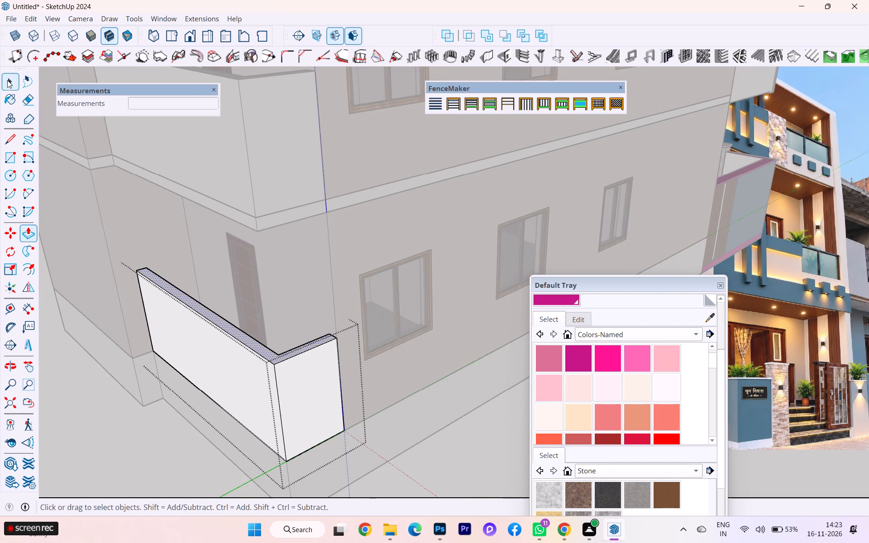
left_click(115, 405)
Examine the lowered rear parapets and trimmed slab edges from the rear corner and across the whole house.
scroll(272, 360, "down", 3)
middle_click_drag(276, 361, 397, 330)
middle_click_drag(379, 316, 268, 309)
scroll(266, 309, "down", 1)
scroll(266, 309, "up", 4)
scroll(266, 309, "down", 3)
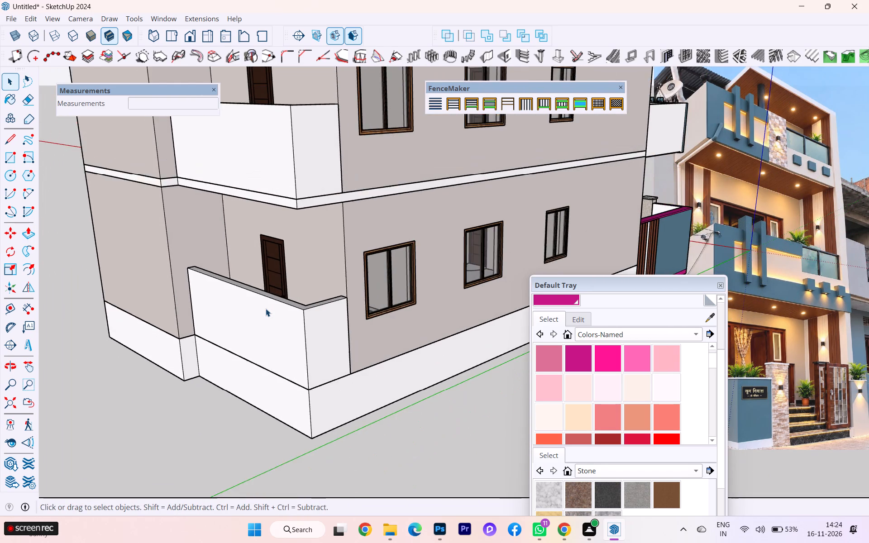
scroll(266, 309, "down", 4)
scroll(308, 330, "down", 6)
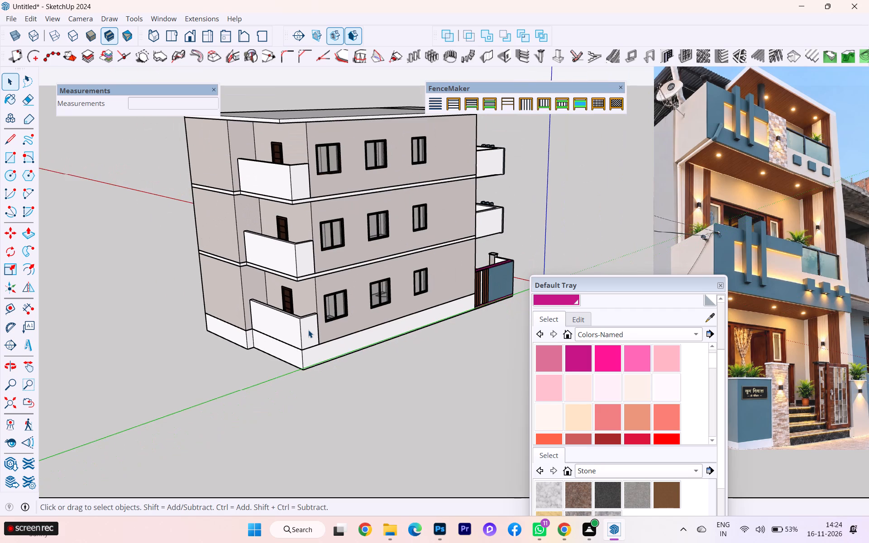
Paint the rear balcony parapets on all three floors with the beige colour sampled from the adjoining house wall.
left_click(286, 332)
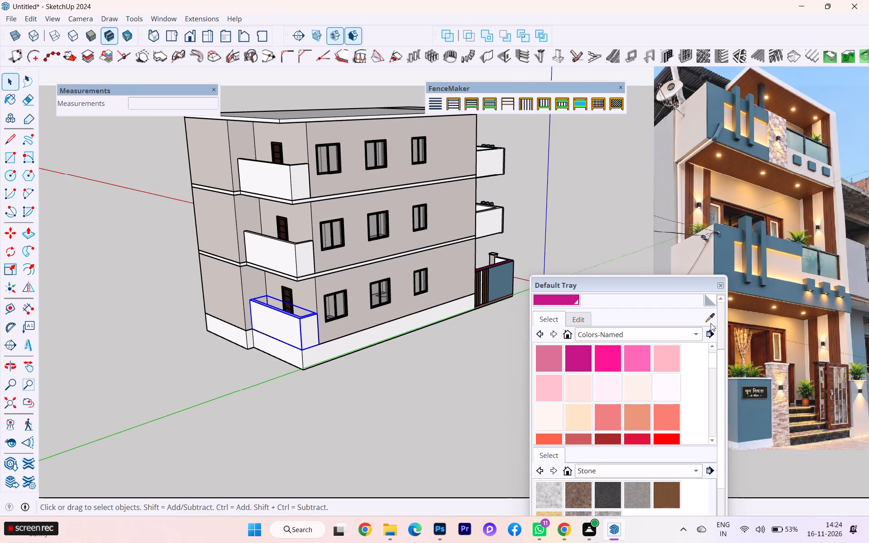
left_click(711, 317)
left_click(220, 216)
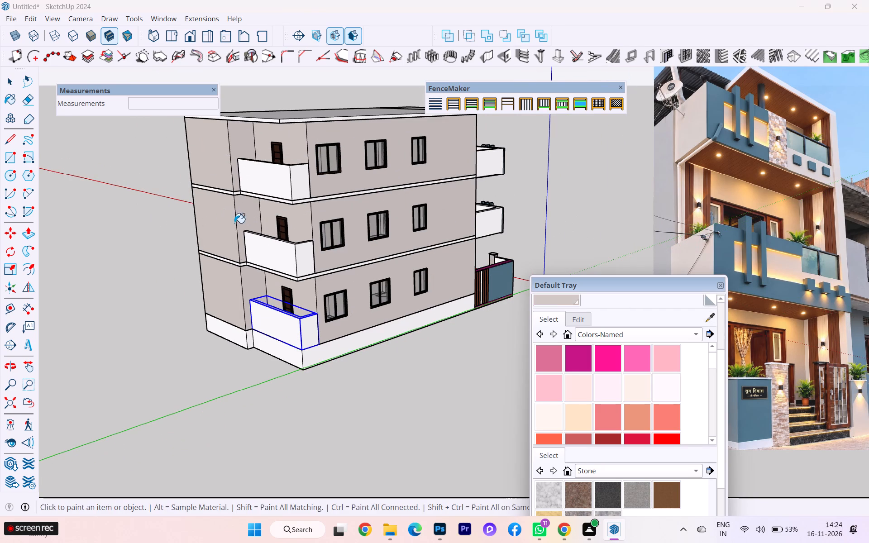
scroll(275, 336, "up", 2)
left_click(288, 324)
left_click(284, 224)
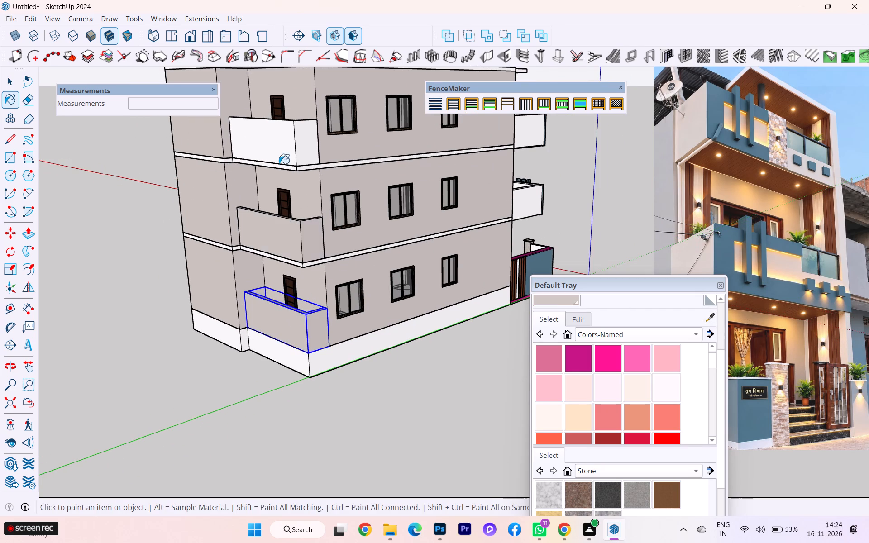
left_click(282, 133)
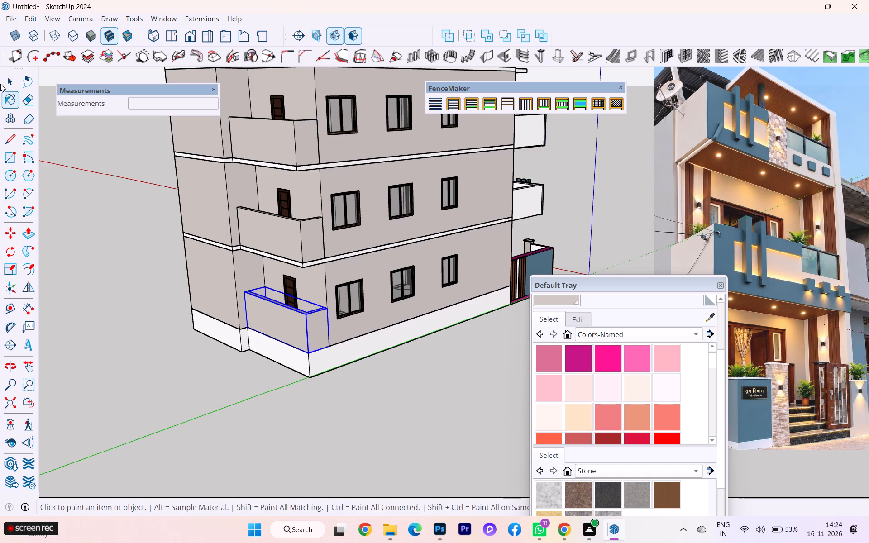
left_click(18, 79)
left_click(100, 210)
Examine the painted rear parapets against the side and rear walls from several angles.
middle_click_drag(283, 285, 115, 294)
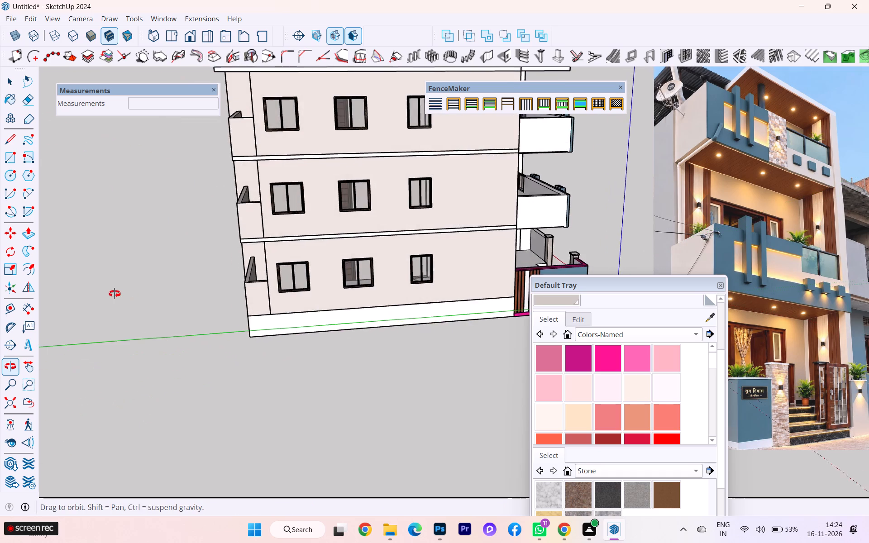
middle_click_drag(115, 294, 496, 285)
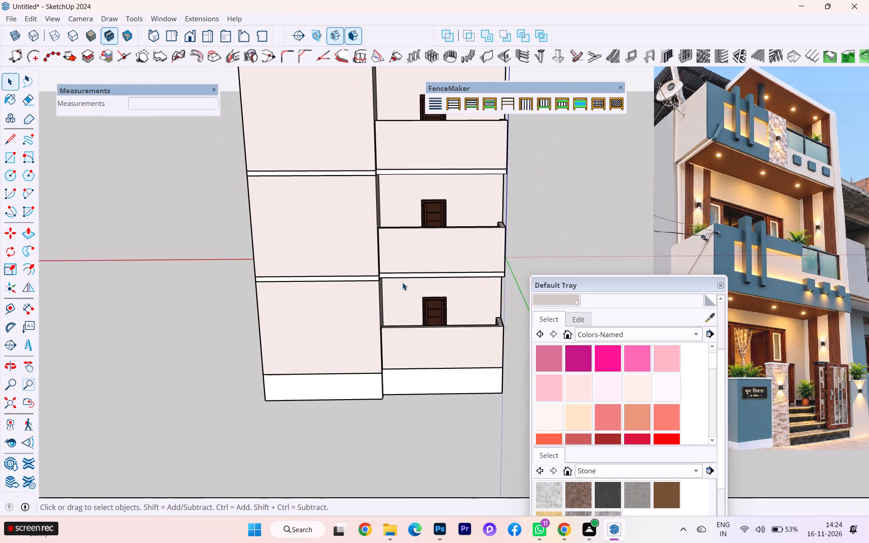
scroll(402, 282, "up", 4)
middle_click_drag(406, 281, 160, 302)
scroll(216, 219, "up", 4)
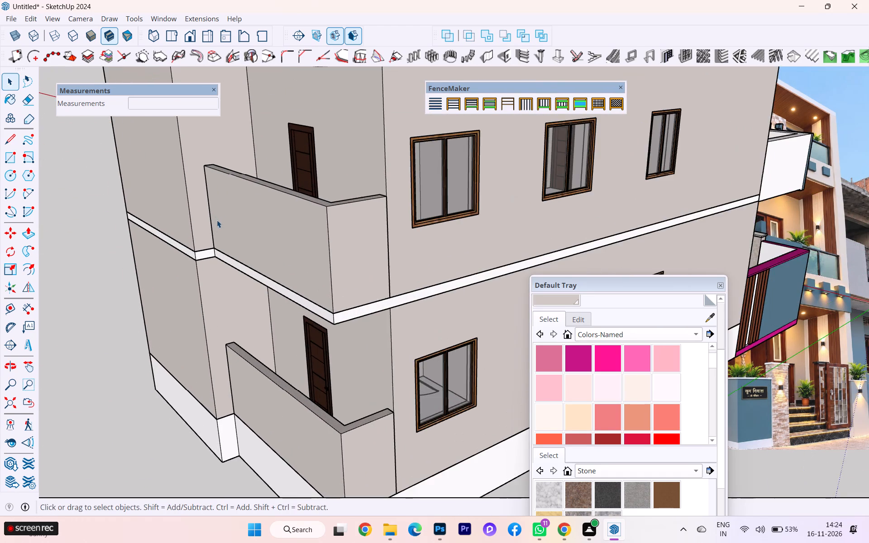
scroll(231, 252, "down", 2)
scroll(369, 323, "down", 2)
middle_click_drag(372, 336, 76, 305)
scroll(208, 291, "down", 2)
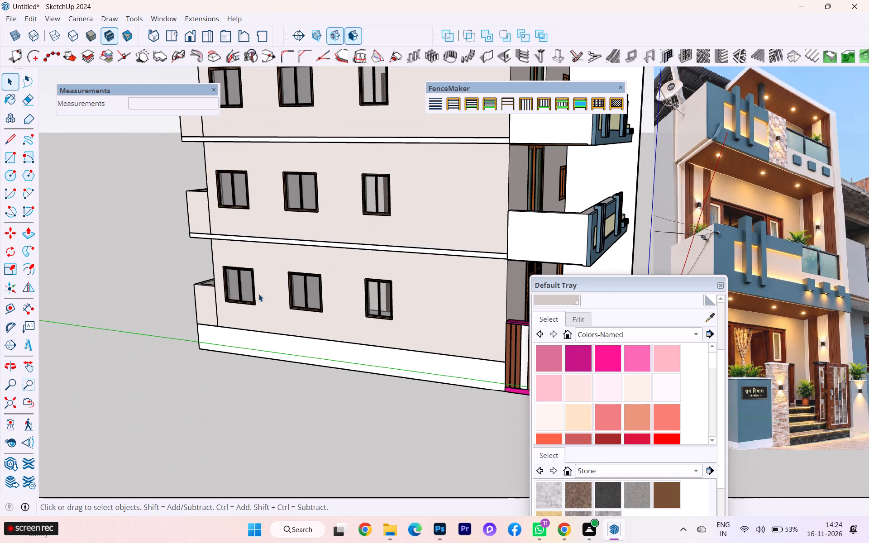
middle_click_drag(220, 302, 491, 338)
middle_click_drag(164, 223, 349, 263)
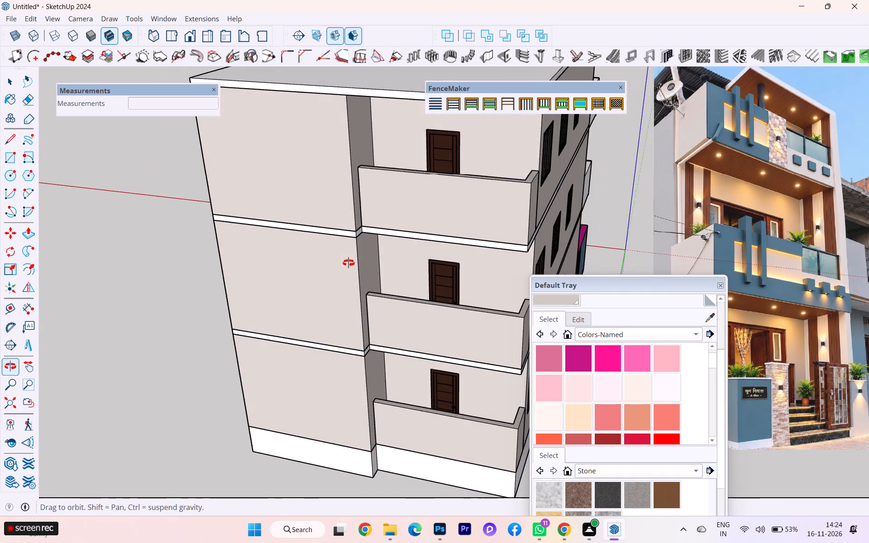
middle_click_drag(349, 263, 134, 308)
scroll(258, 206, "up", 4)
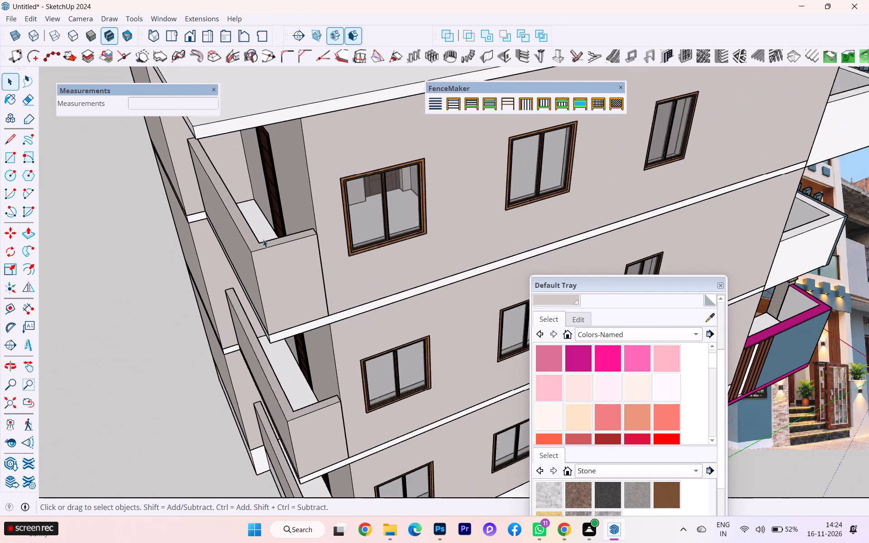
scroll(263, 239, "up", 1)
scroll(263, 241, "down", 1)
scroll(263, 243, "up", 1)
scroll(263, 243, "down", 1)
scroll(263, 243, "up", 3)
scroll(263, 243, "down", 2)
scroll(263, 243, "up", 1)
scroll(263, 243, "down", 1)
scroll(325, 246, "down", 3)
Examine the front facade, balconies, wooden soffits and boundary wall from above, straight on and below.
middle_click_drag(336, 247, 67, 198)
scroll(372, 203, "down", 1)
middle_click_drag(353, 212, 147, 225)
scroll(334, 195, "down", 2)
scroll(360, 222, "down", 1)
middle_click_drag(360, 222, 276, 200)
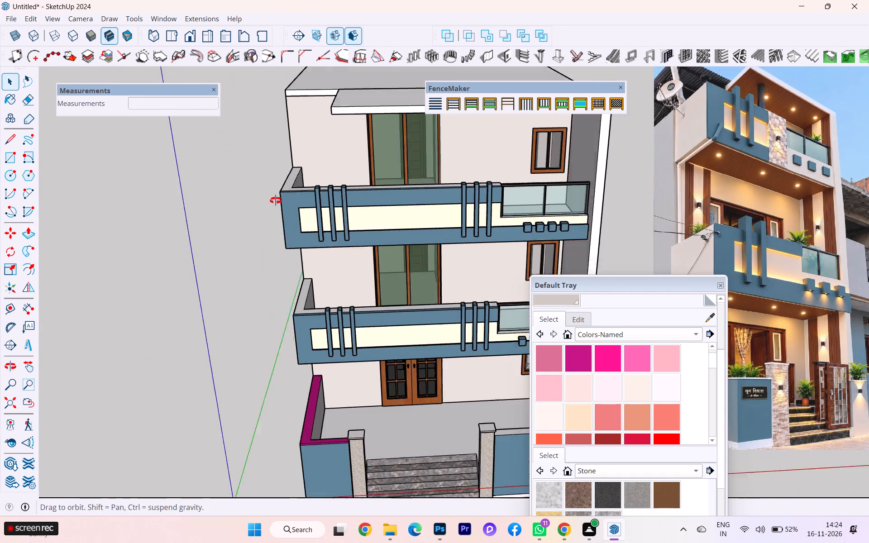
middle_click_drag(276, 200, 271, 200)
scroll(272, 201, "down", 3)
scroll(287, 213, "up", 1)
scroll(287, 213, "down", 3)
scroll(290, 204, "up", 3)
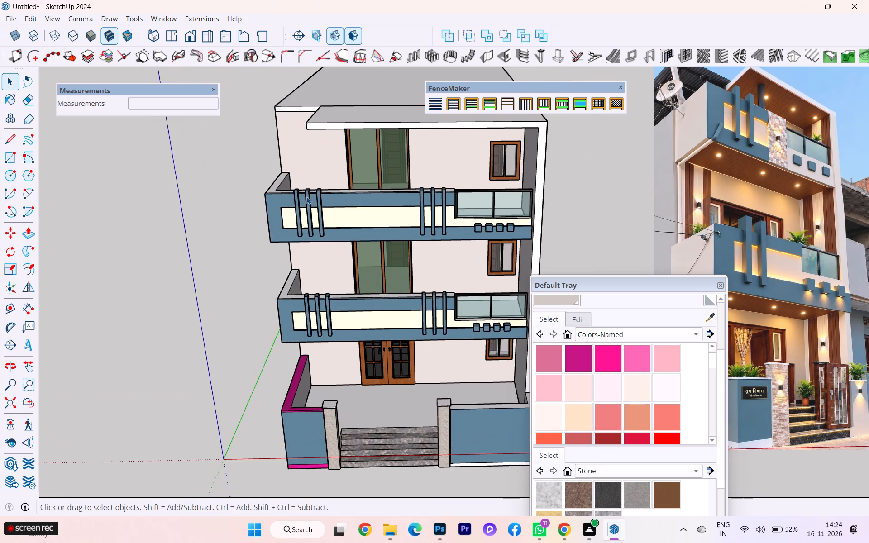
middle_click_drag(307, 196, 312, 161)
scroll(312, 161, "down", 2)
scroll(312, 161, "up", 1)
scroll(312, 161, "down", 3)
scroll(312, 161, "up", 1)
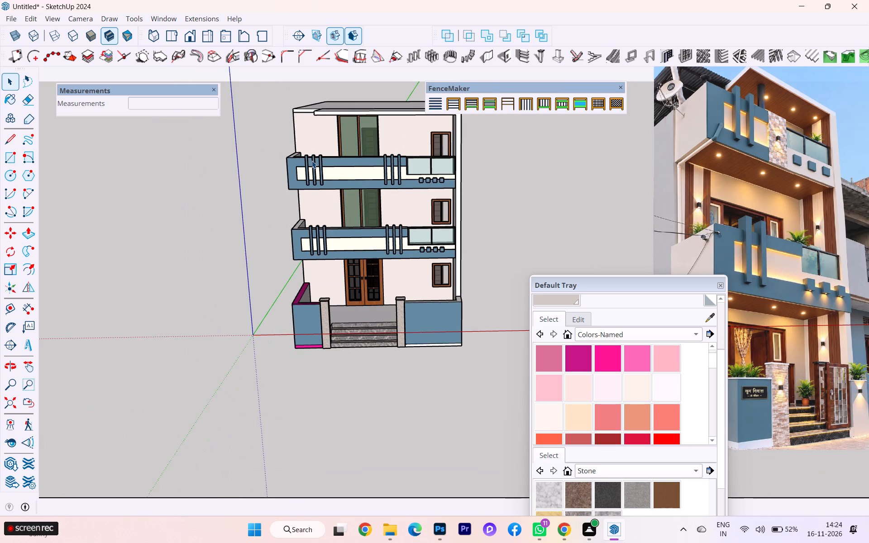
scroll(312, 161, "up", 7)
scroll(312, 161, "down", 1)
scroll(312, 161, "up", 1)
middle_click_drag(314, 148, 291, 62)
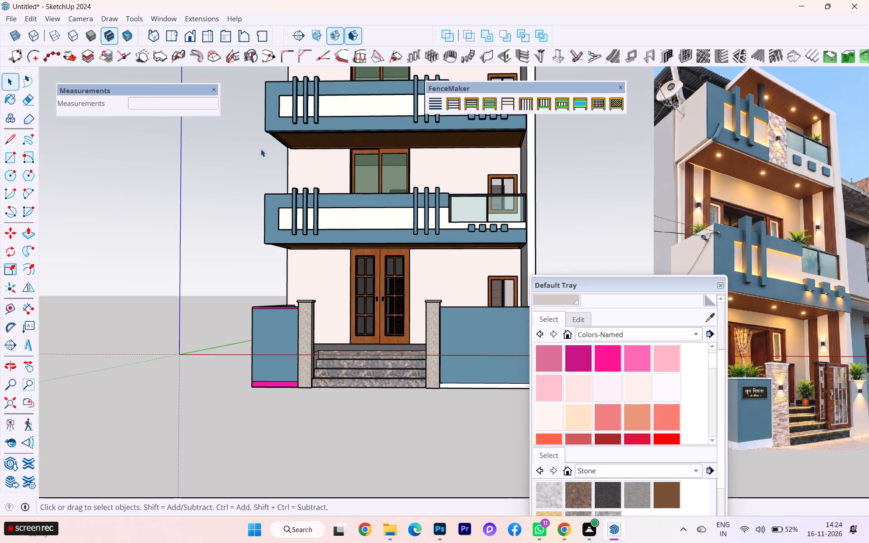
scroll(213, 209, "down", 1)
middle_click_drag(257, 229, 323, 151)
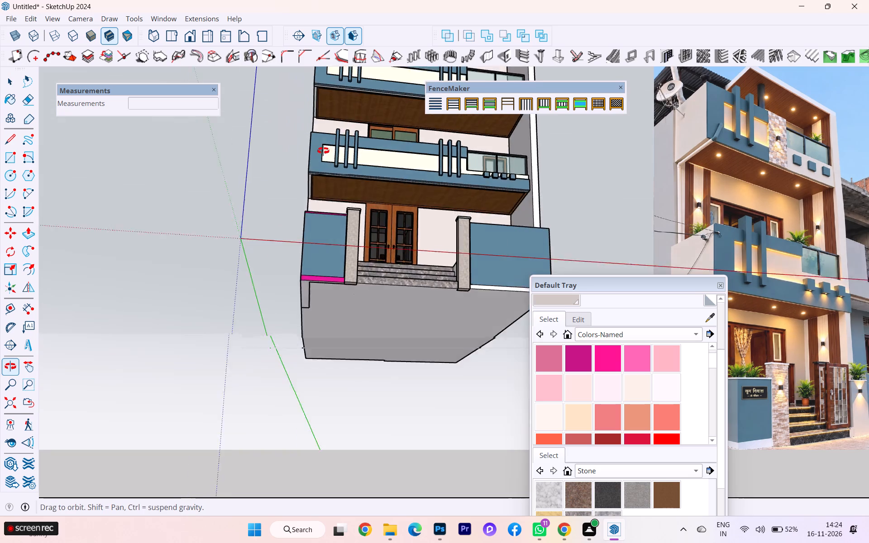
middle_click_drag(323, 151, 374, 142)
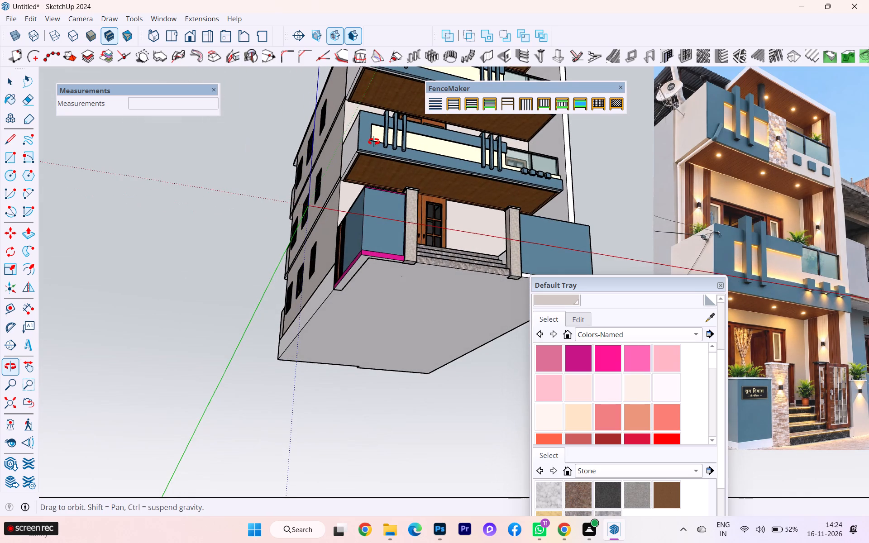
middle_click_drag(374, 142, 371, 141)
scroll(340, 186, "down", 4)
scroll(326, 241, "down", 4)
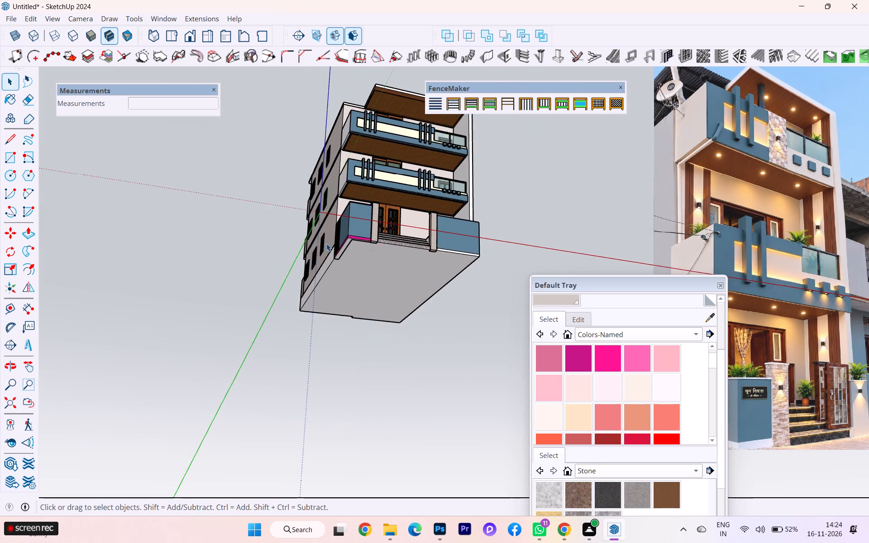
scroll(457, 123, "up", 3)
scroll(396, 141, "down", 1)
scroll(396, 141, "up", 2)
scroll(425, 175, "up", 4)
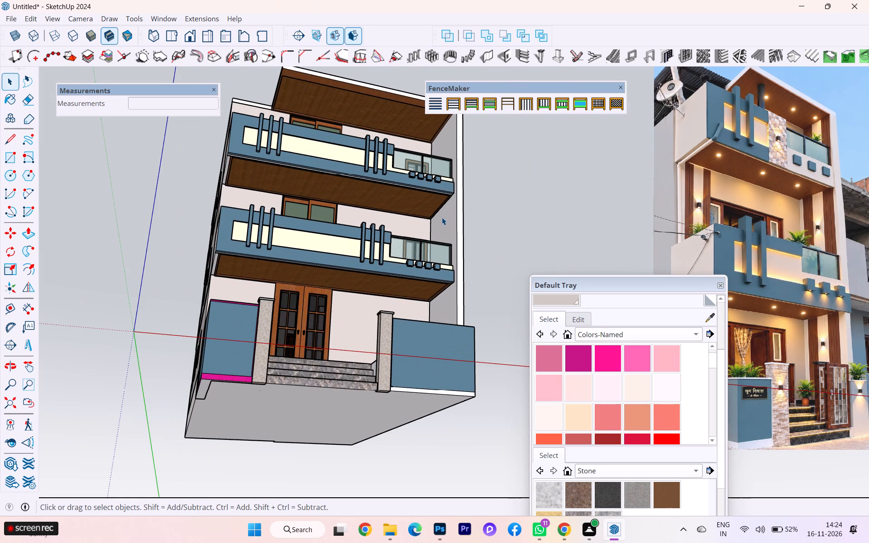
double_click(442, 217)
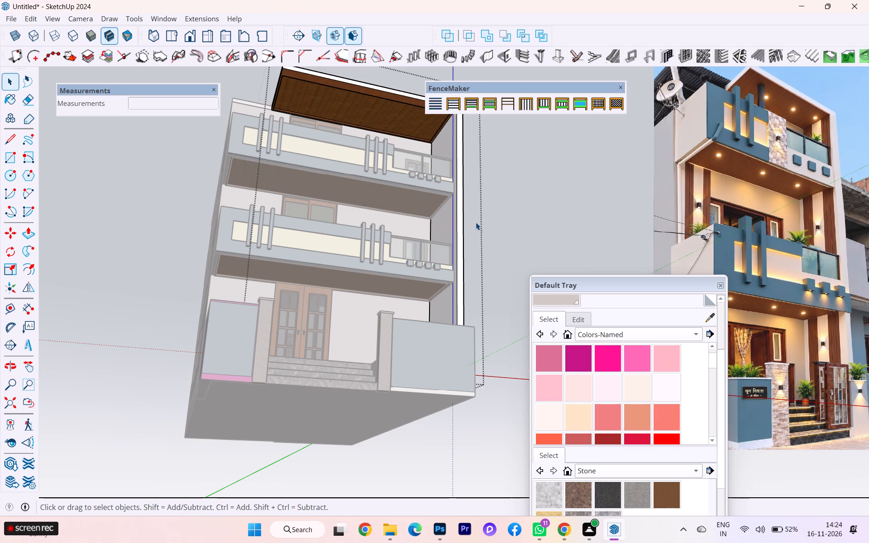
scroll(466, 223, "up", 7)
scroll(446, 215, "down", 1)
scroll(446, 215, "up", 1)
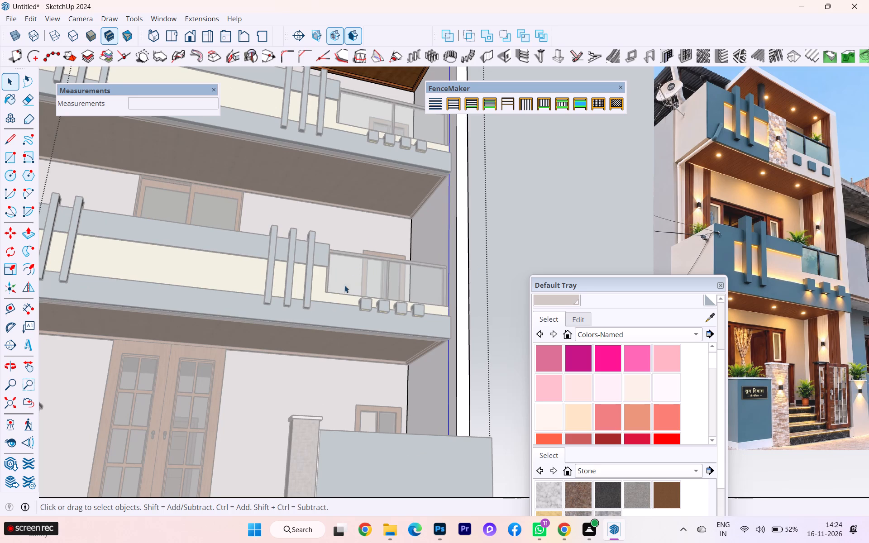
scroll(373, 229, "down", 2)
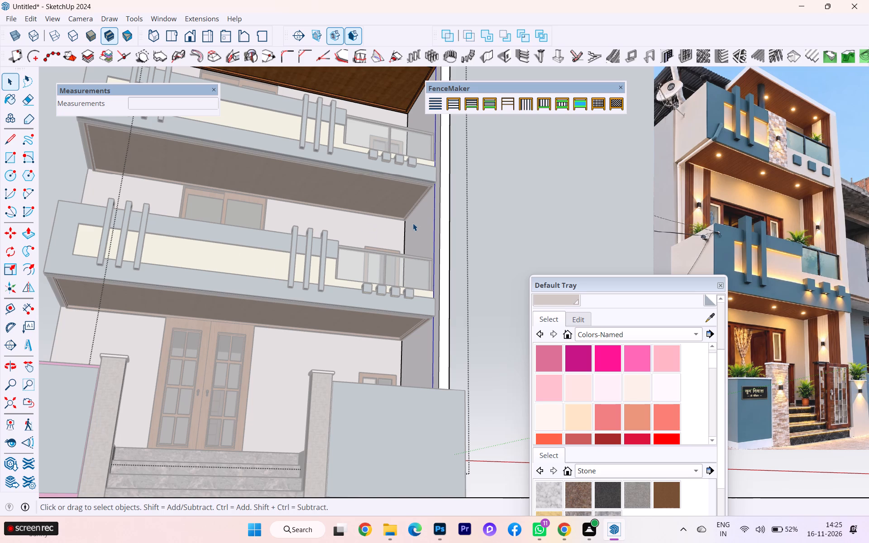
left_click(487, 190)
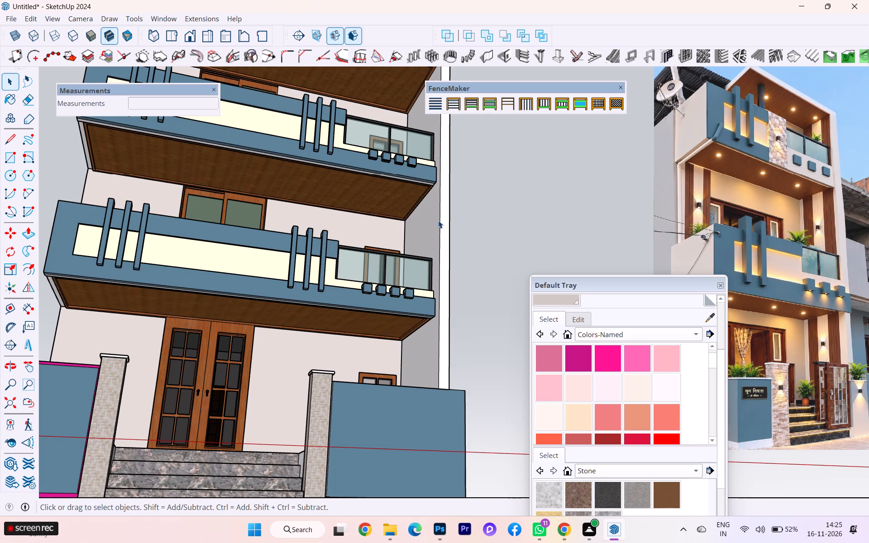
Open the front frame group of roof soffit and tall side wall for editing, with the rest of the model hidden.
left_click(438, 220)
key("h")
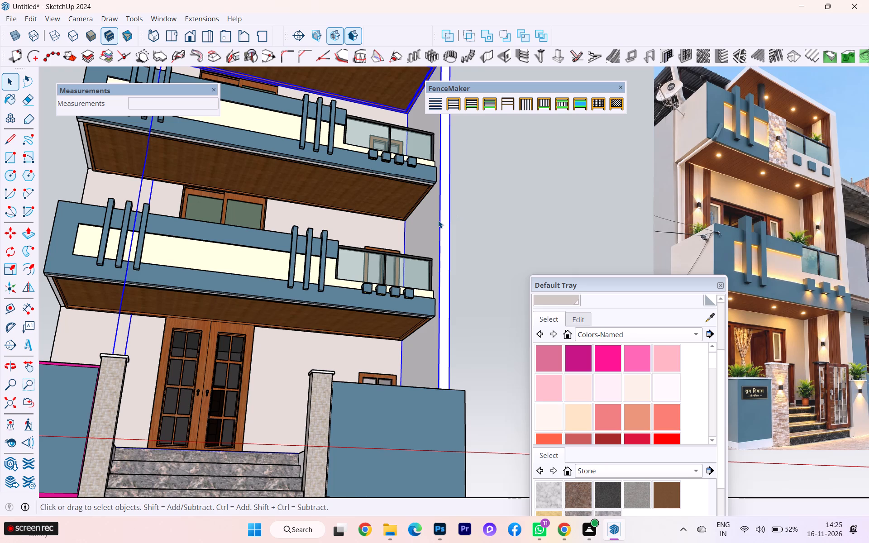
double_click(438, 220)
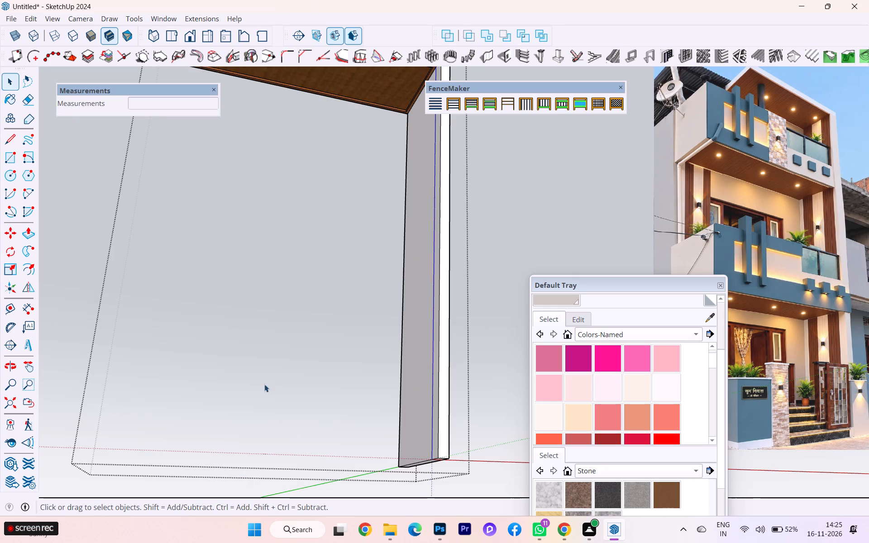
scroll(262, 387, "down", 1)
scroll(298, 376, "down", 2)
scroll(289, 379, "up", 1)
scroll(288, 379, "down", 1)
middle_click_drag(307, 393, 469, 435)
scroll(412, 237, "up", 1)
scroll(378, 134, "up", 2)
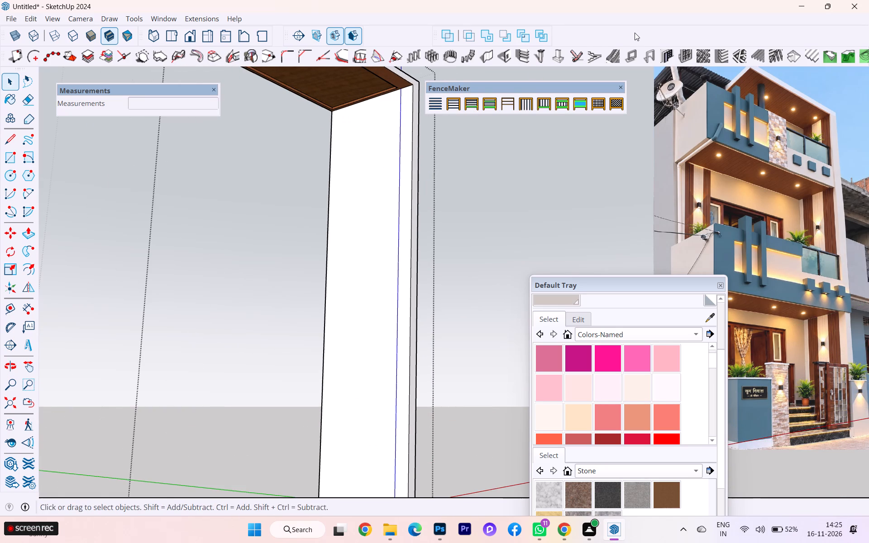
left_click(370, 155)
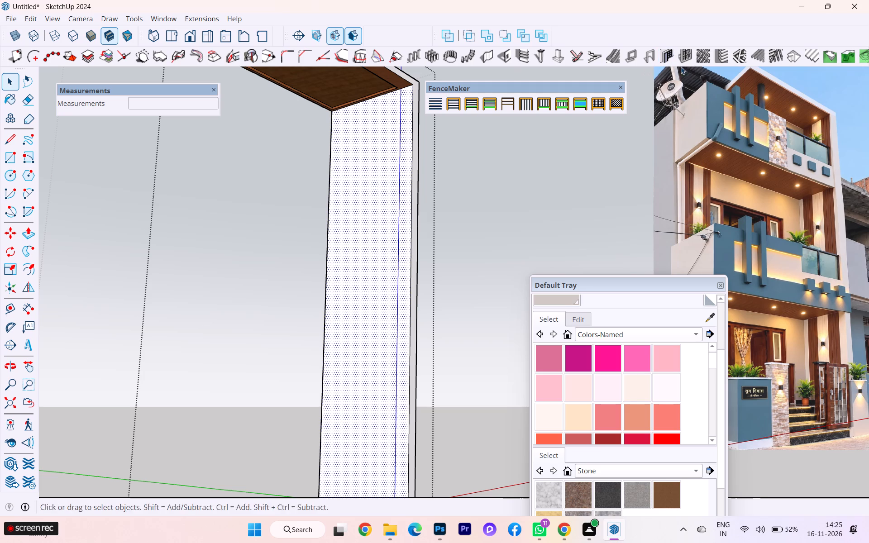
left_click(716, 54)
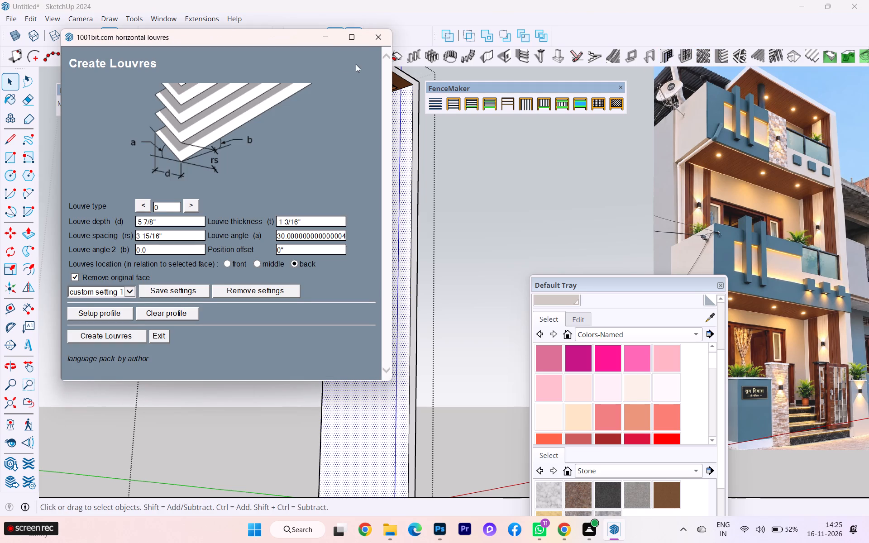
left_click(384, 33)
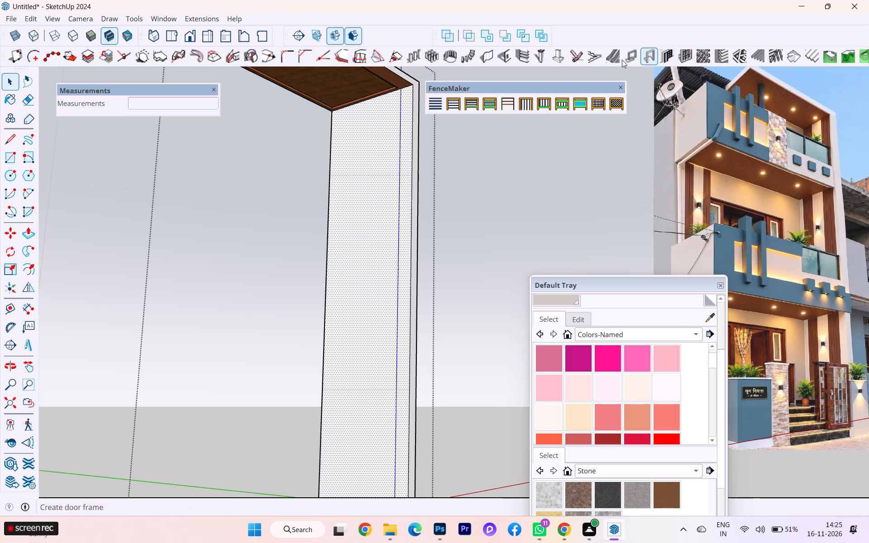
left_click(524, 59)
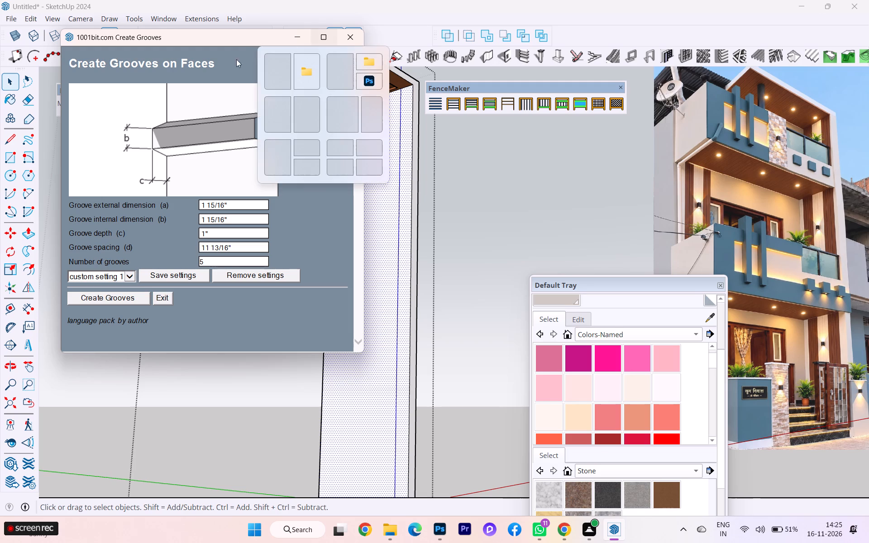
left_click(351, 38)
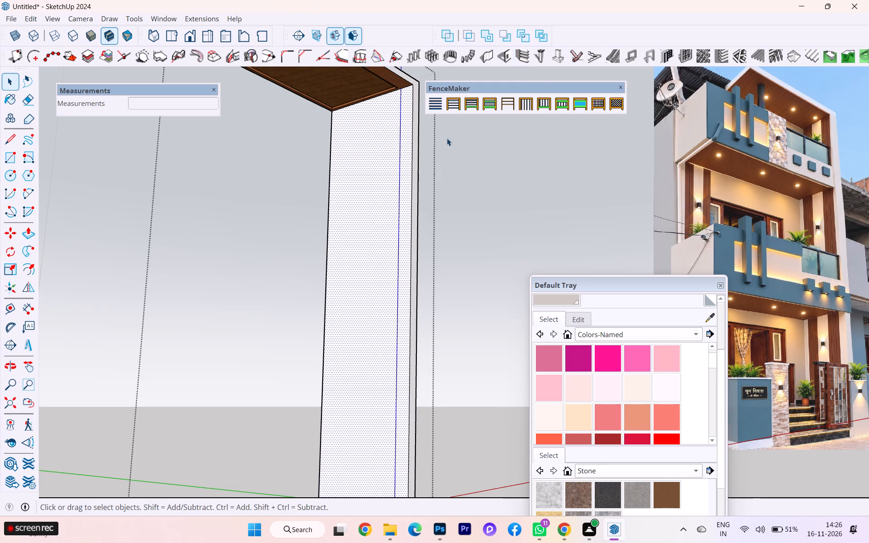
Draw a tall narrow rectangle on the side wall's inner face just below the soffit, about 8 1/8 in wide by 12 ft 3 5/8 in tall.
scroll(284, 168, "down", 4)
middle_click_drag(289, 202, 294, 204)
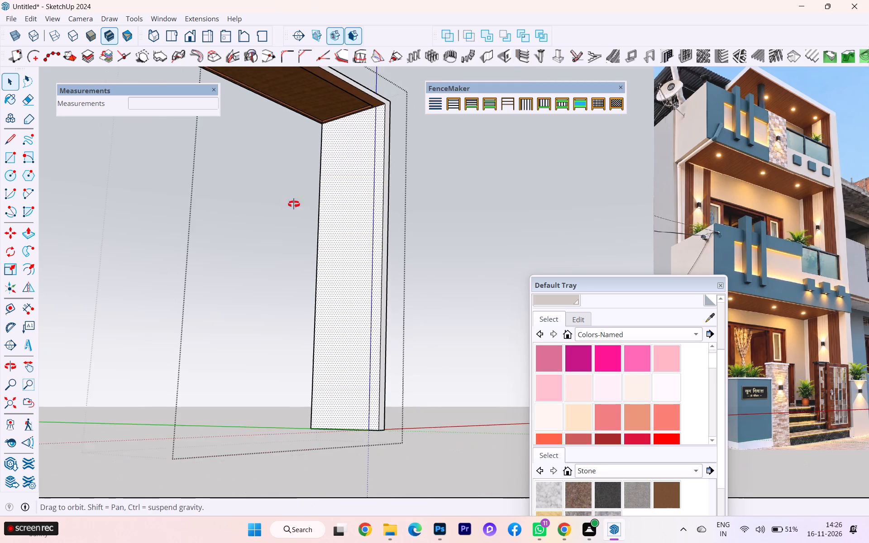
middle_click_drag(294, 204, 387, 218)
scroll(343, 148, "up", 1)
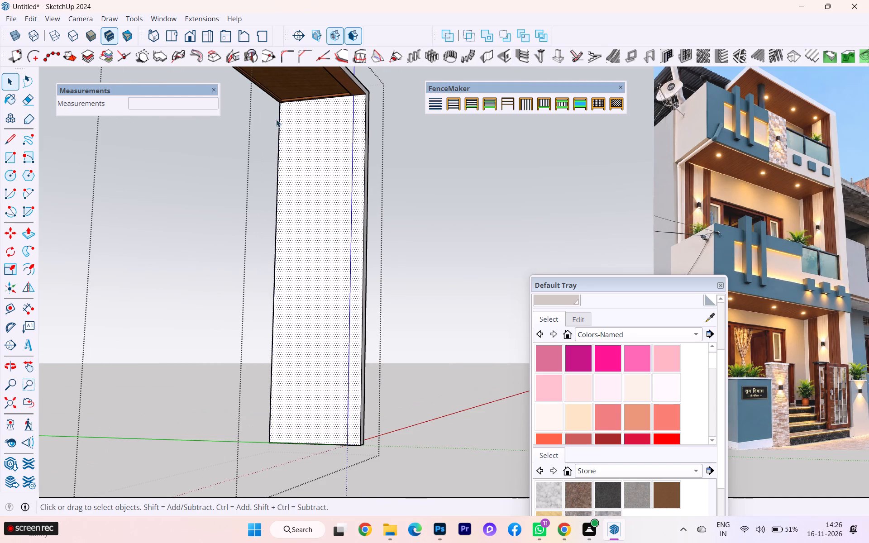
scroll(173, 228, "down", 1)
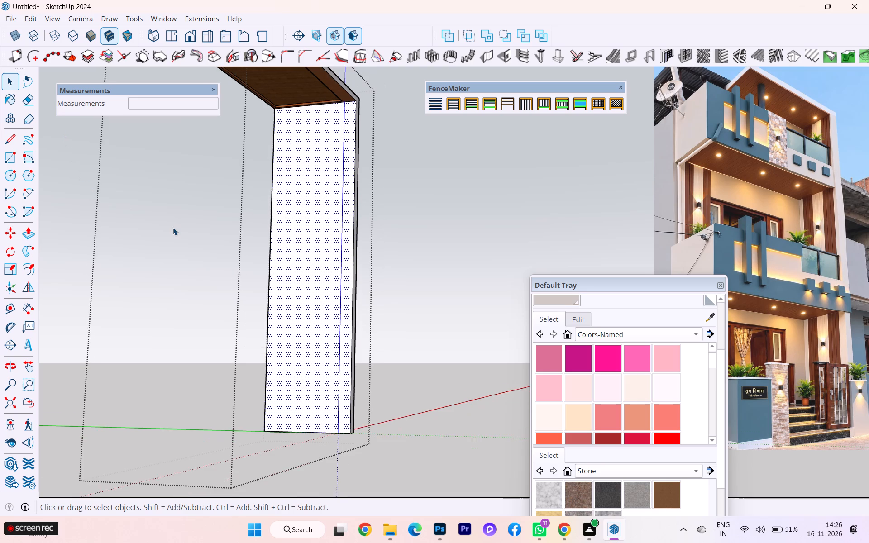
scroll(173, 228, "down", 2)
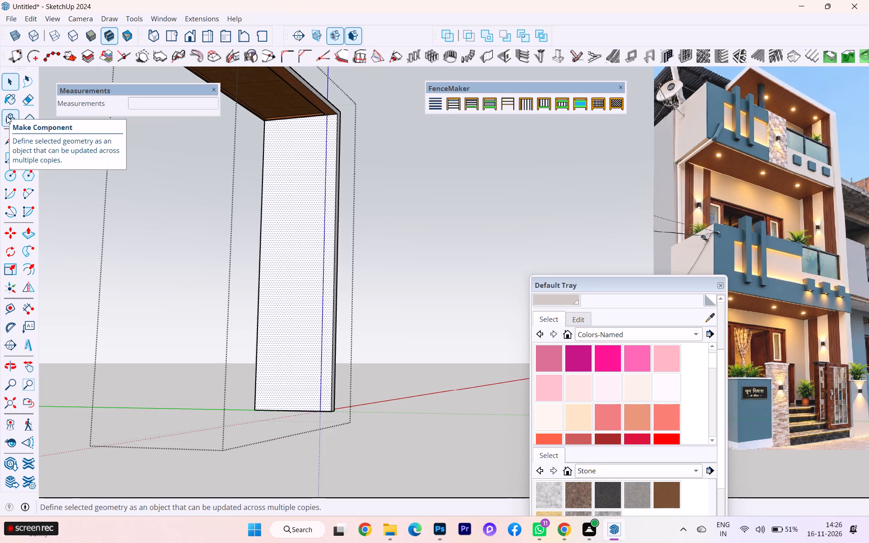
left_click(9, 157)
scroll(260, 143, "up", 3)
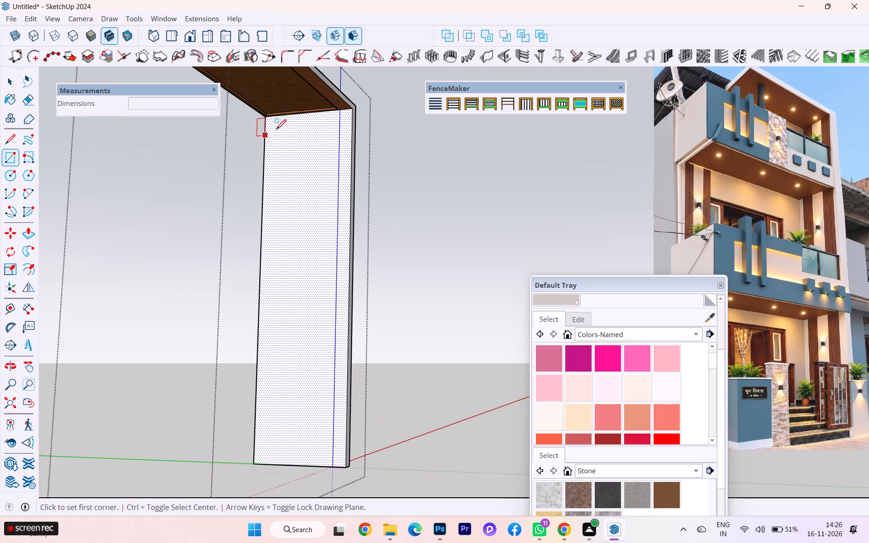
middle_click_drag(285, 138, 327, 143)
scroll(291, 133, "up", 1)
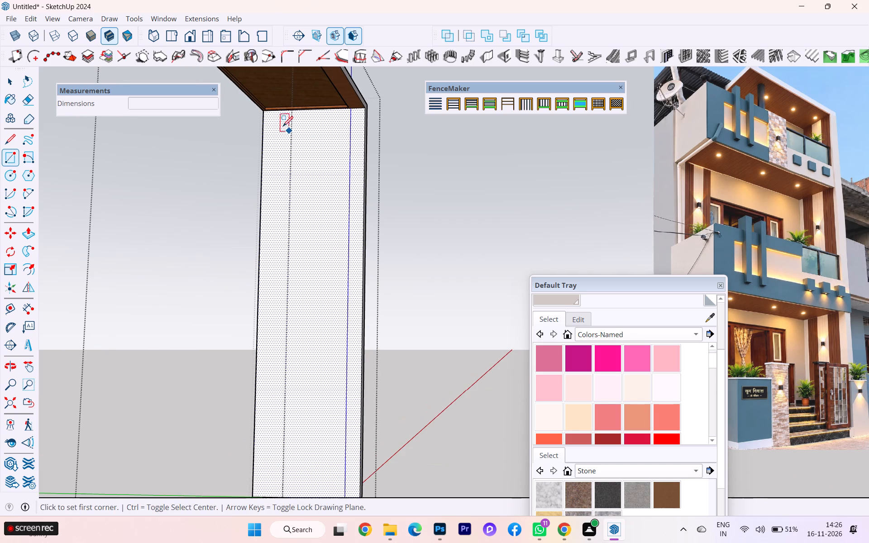
left_click(284, 119)
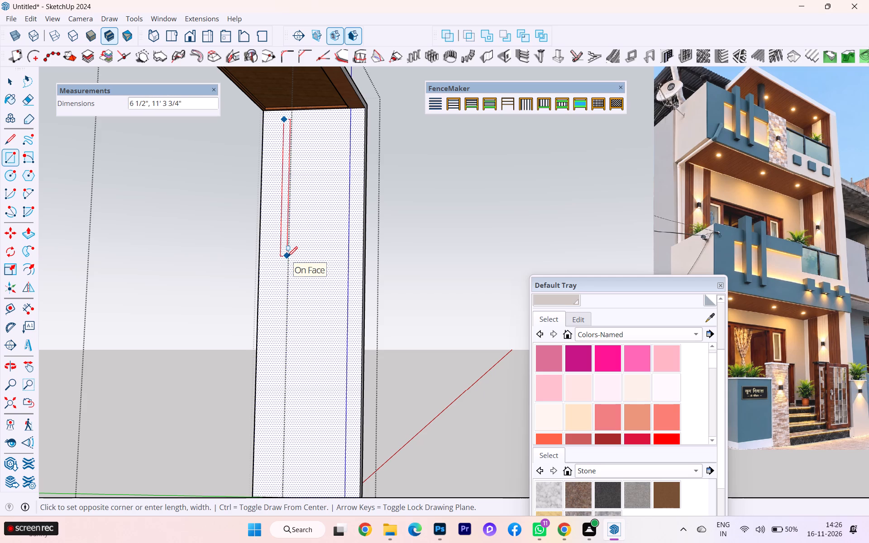
left_click(288, 269)
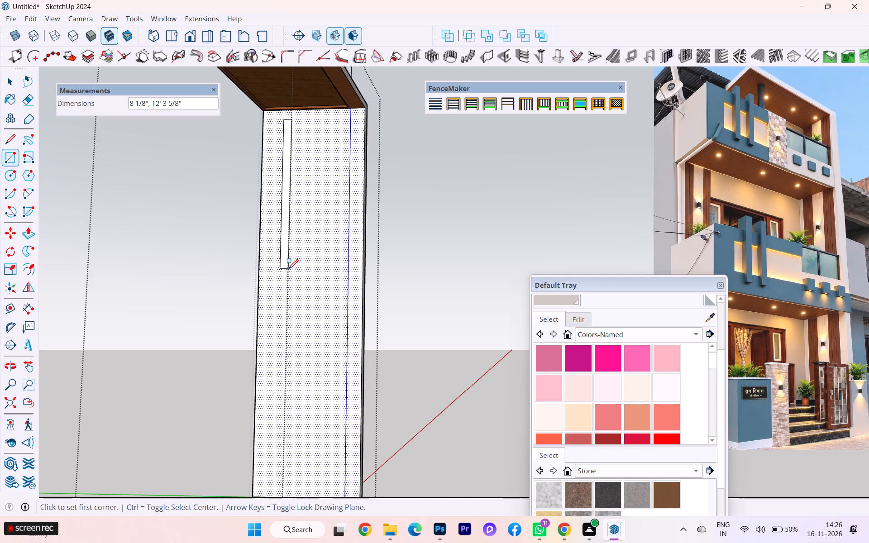
Turn the narrow rectangle's face and edges into a component with the default settings.
middle_click_drag(469, 203, 466, 282)
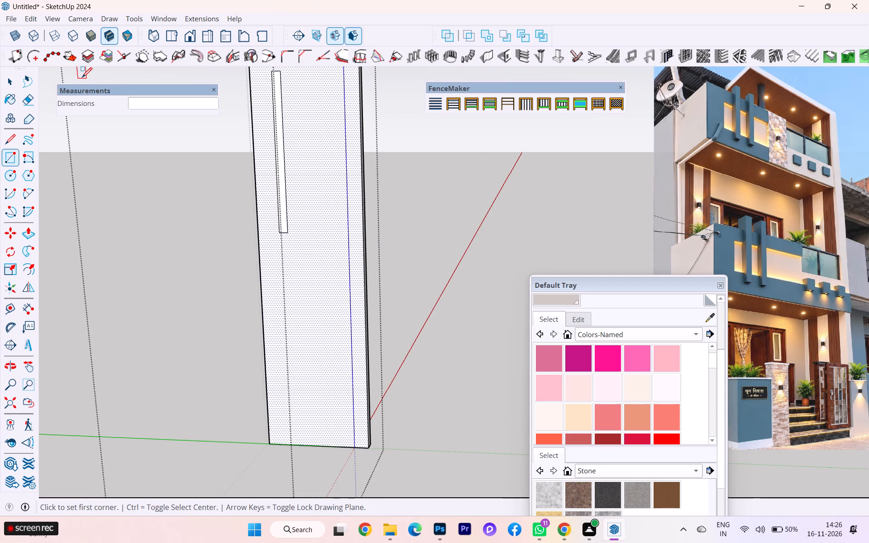
left_click(18, 86)
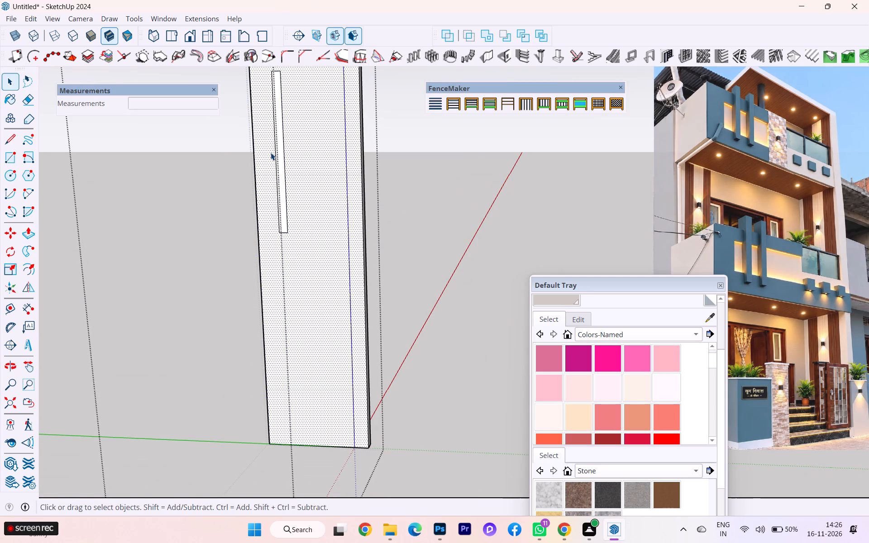
double_click(281, 141)
right_click(281, 141)
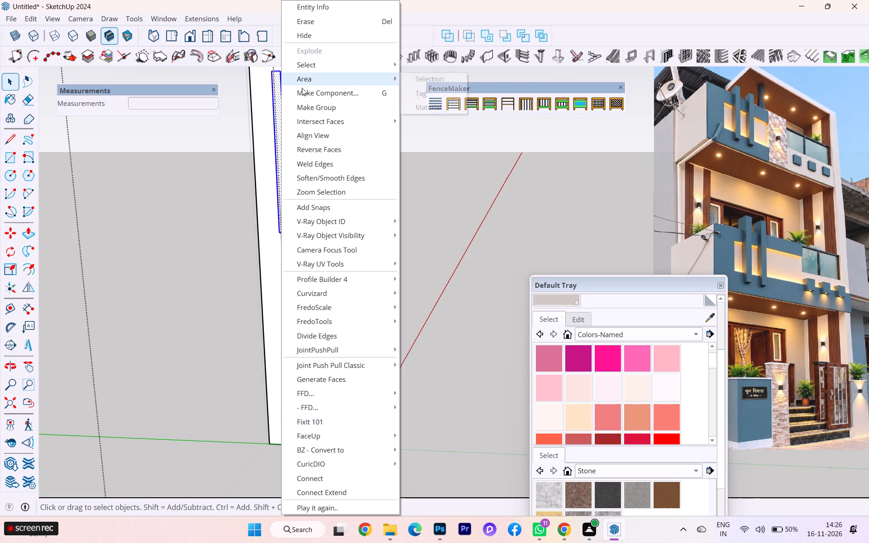
left_click(305, 92)
left_click(439, 399)
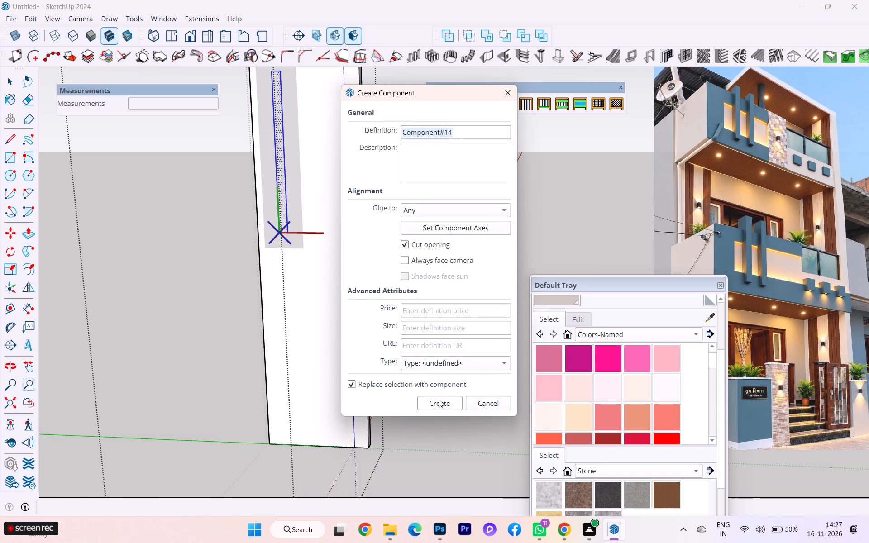
Extrude the narrow strip's face 4 inches out from the side wall and exit to the full model.
double_click(282, 188)
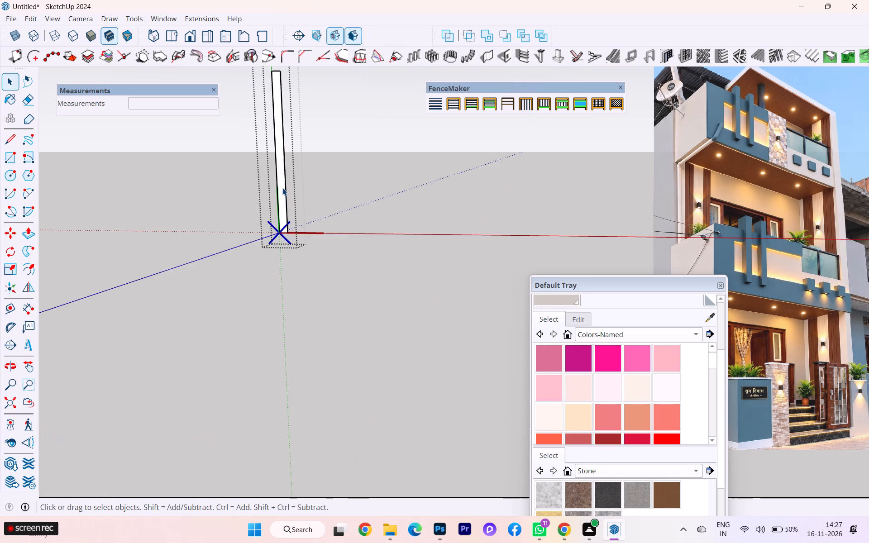
left_click(282, 184)
key("p")
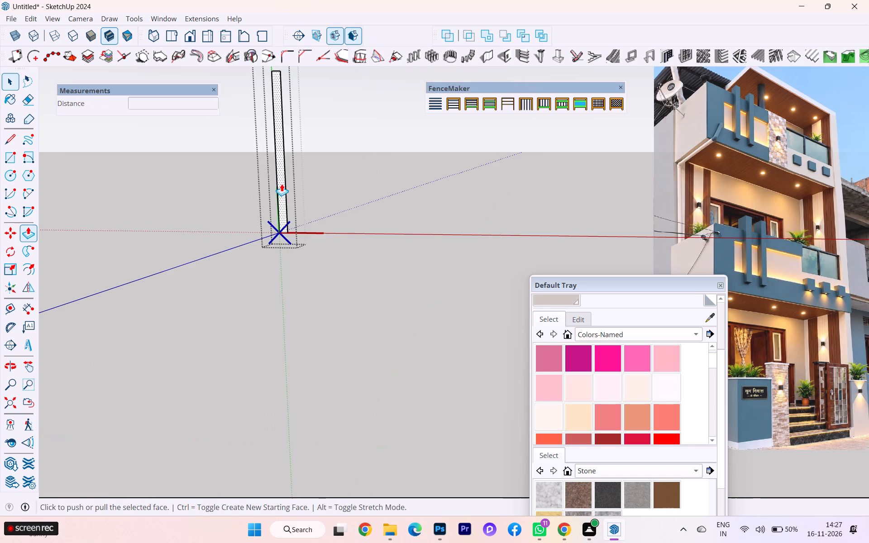
key("Return")
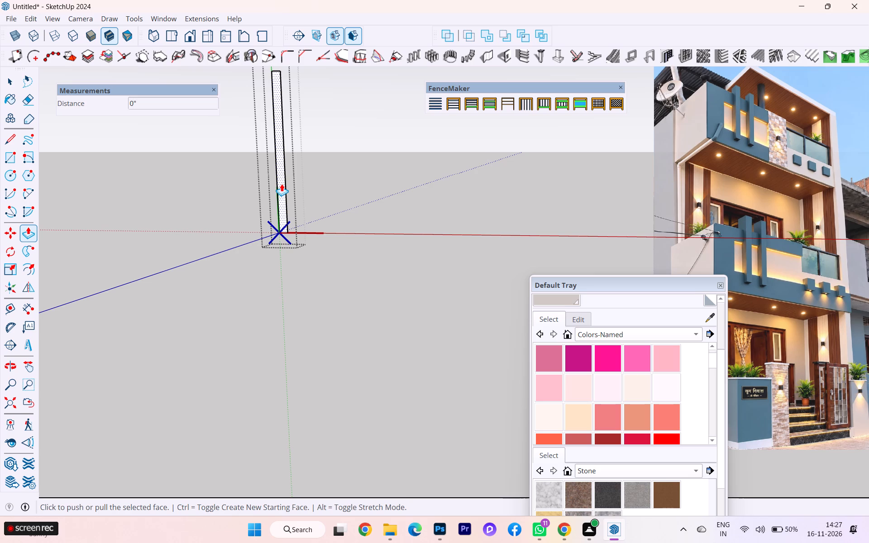
left_click(286, 186)
key("4")
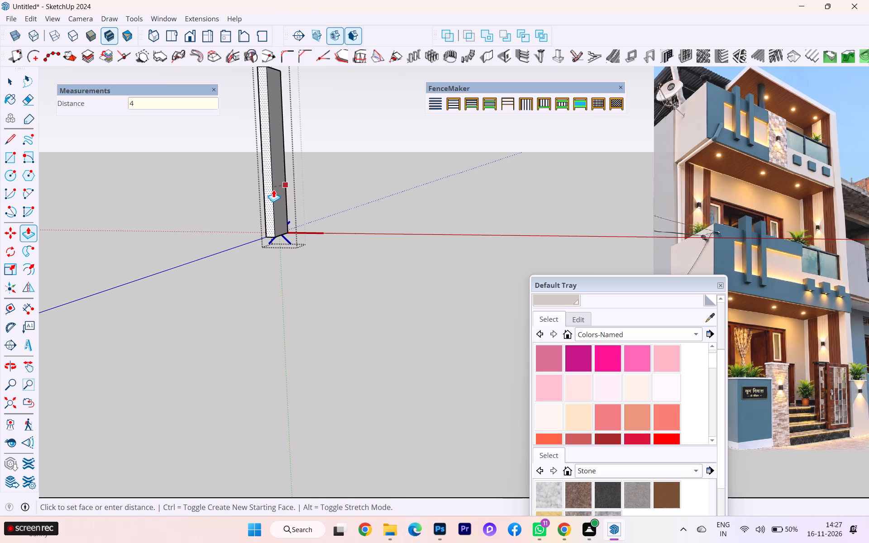
key("Return")
left_click(16, 84)
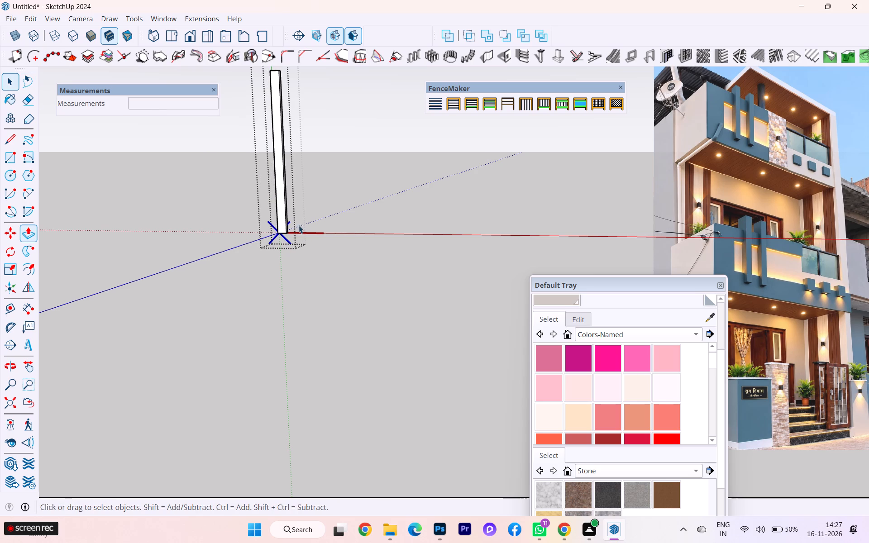
left_click(317, 263)
scroll(289, 223, "down", 2)
left_click(425, 220)
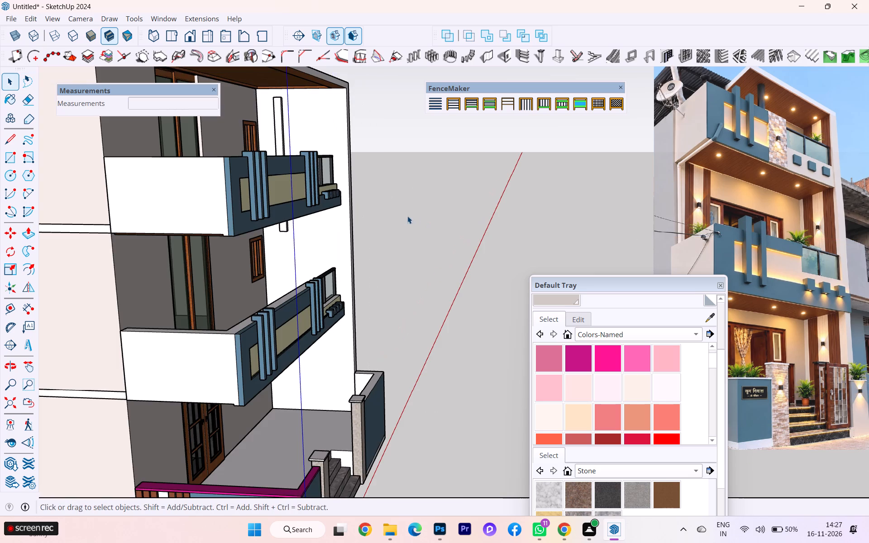
Open the narrow strip component on the side wall's inner face for editing, at its lower end below the top balcony.
middle_click_drag(363, 222, 263, 247)
middle_click_drag(263, 247, 242, 215)
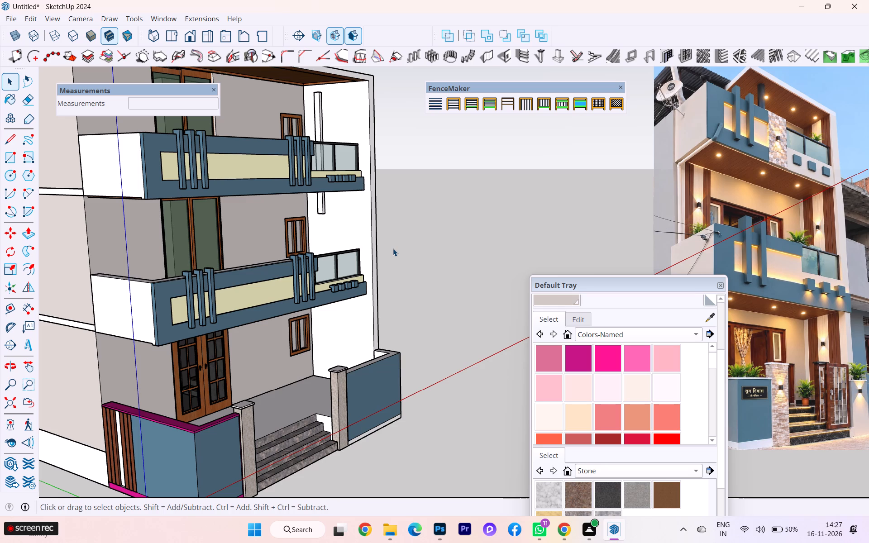
scroll(289, 114, "up", 3)
middle_click(332, 173)
middle_click_drag(273, 266, 254, 314)
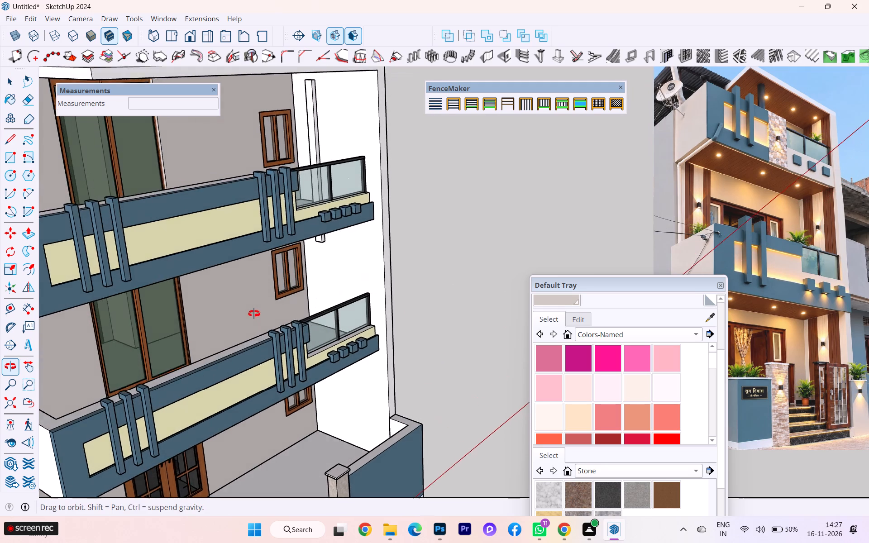
middle_click_drag(254, 314, 278, 368)
middle_click_drag(303, 202, 274, 134)
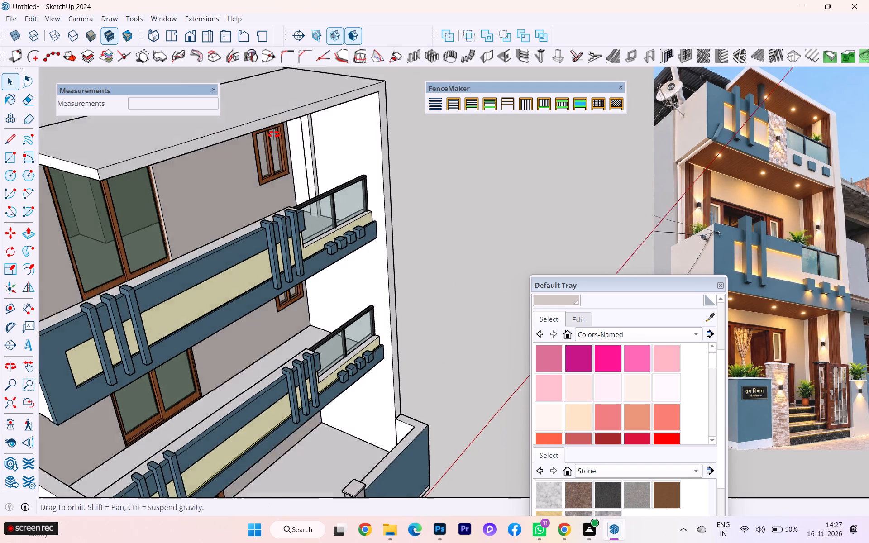
middle_click_drag(274, 134, 248, 48)
scroll(302, 135, "up", 5)
scroll(318, 153, "down", 1)
scroll(320, 156, "up", 1)
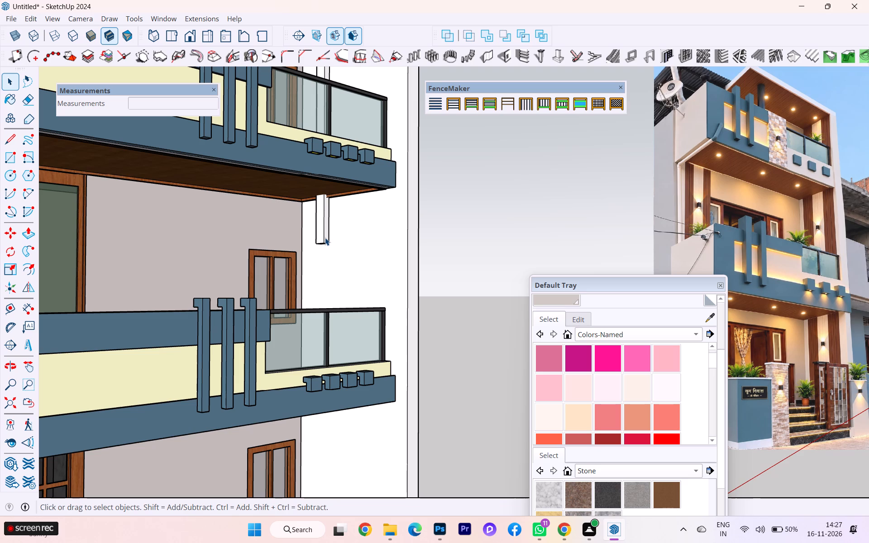
scroll(343, 235, "up", 2)
scroll(325, 243, "down", 3)
scroll(325, 243, "up", 7)
middle_click_drag(305, 245, 294, 178)
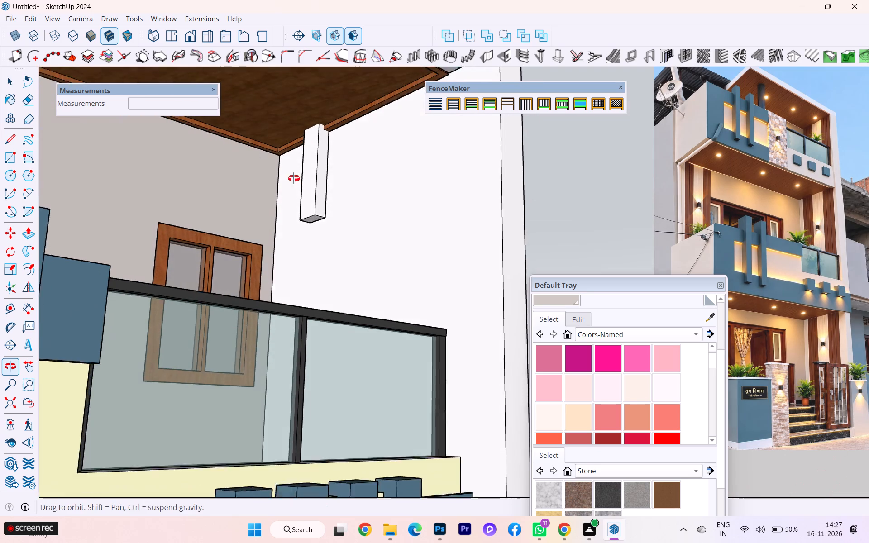
middle_click_drag(294, 178, 294, 176)
double_click(315, 213)
scroll(315, 213, "up", 4)
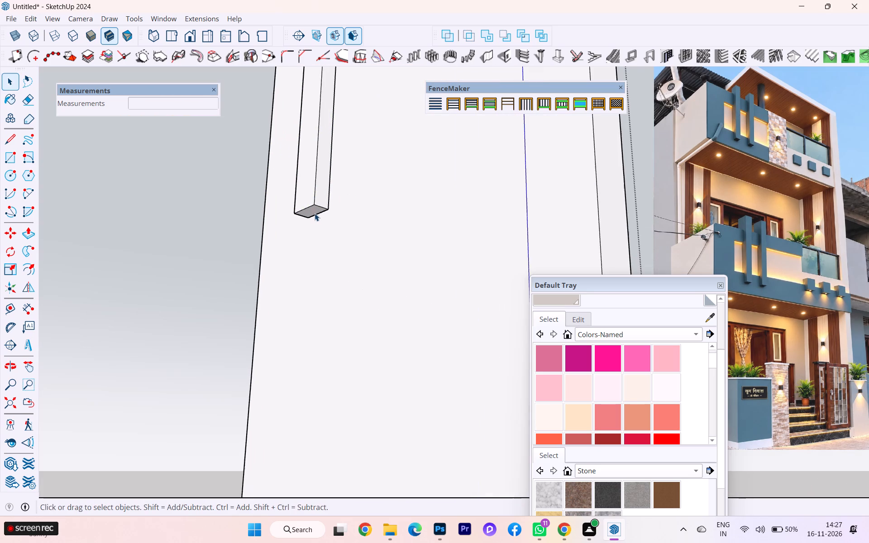
left_click(311, 213)
double_click(311, 213)
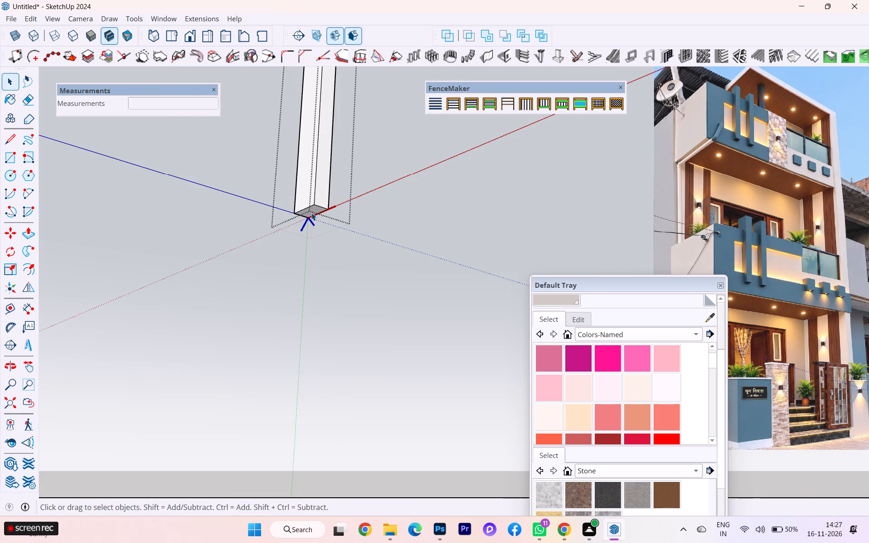
Push the strip's bottom face up about 3 ft 1 5/16 in to the top balcony's floor level.
left_click(310, 211)
scroll(310, 210, "up", 4)
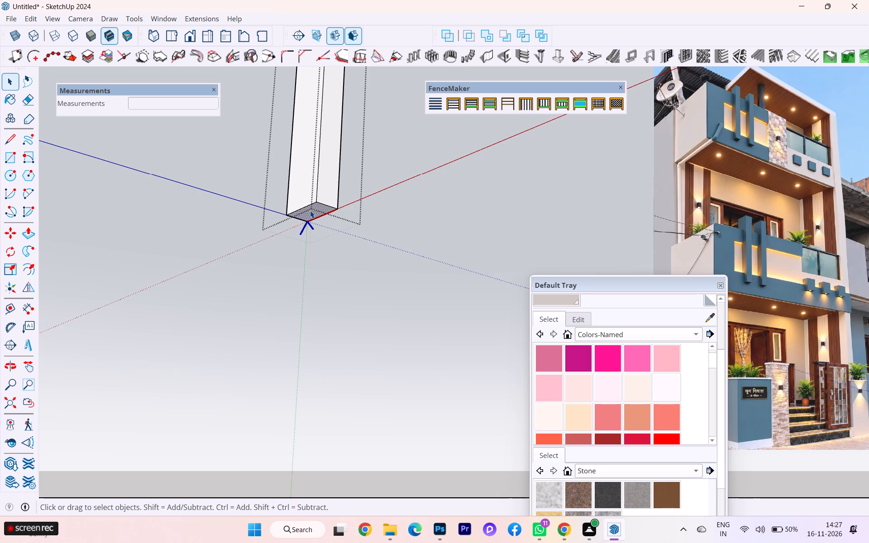
key("p")
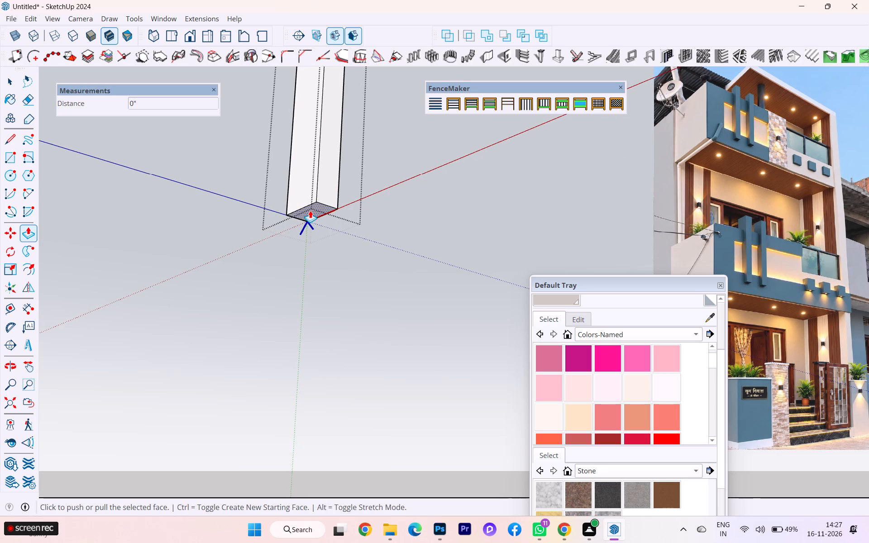
key("Return")
left_click(310, 210)
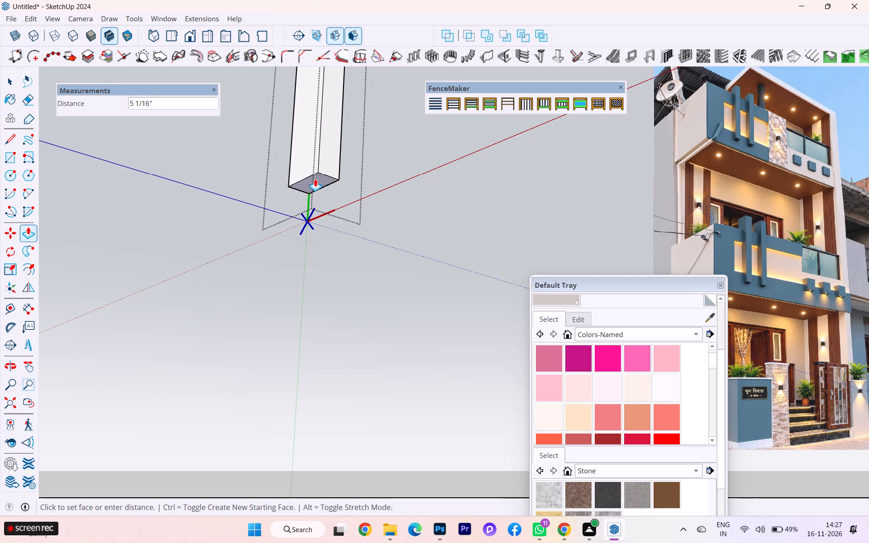
key("h")
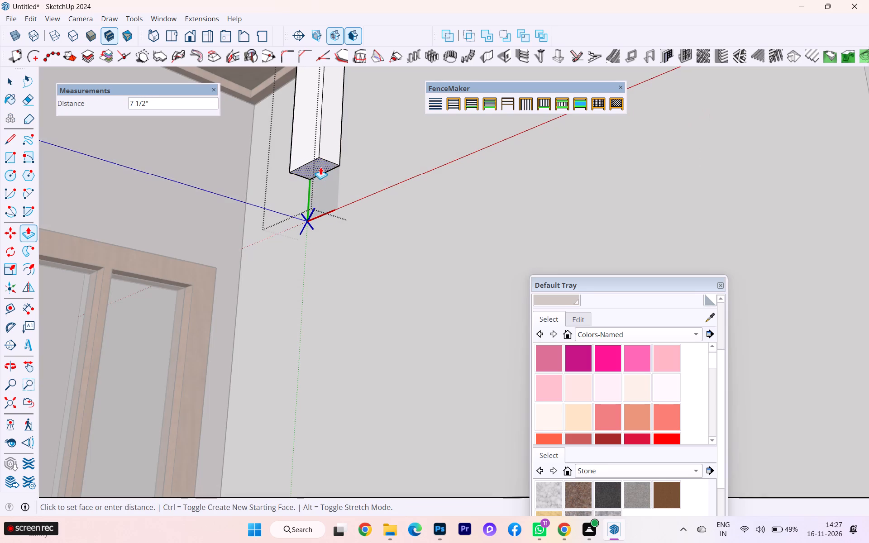
middle_click_drag(320, 167, 277, 345)
middle_click_drag(272, 337, 265, 324)
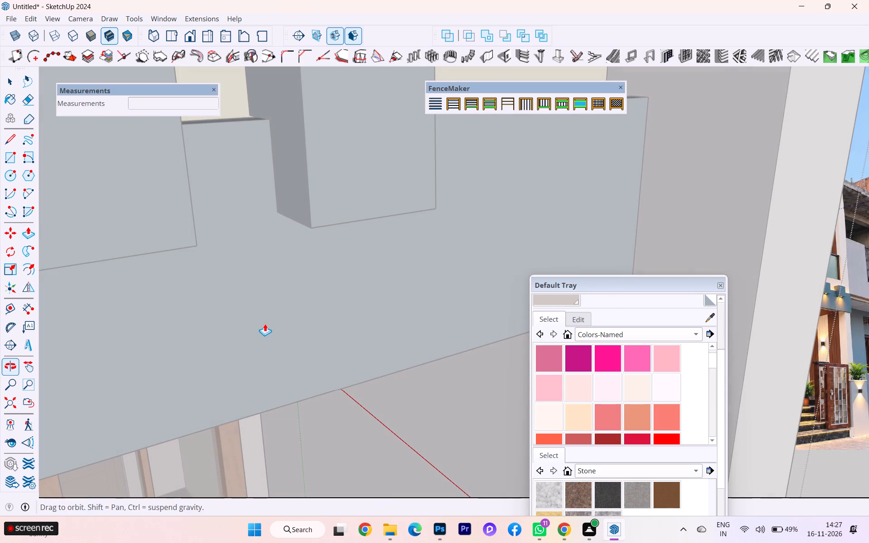
middle_click_drag(239, 228, 365, 425)
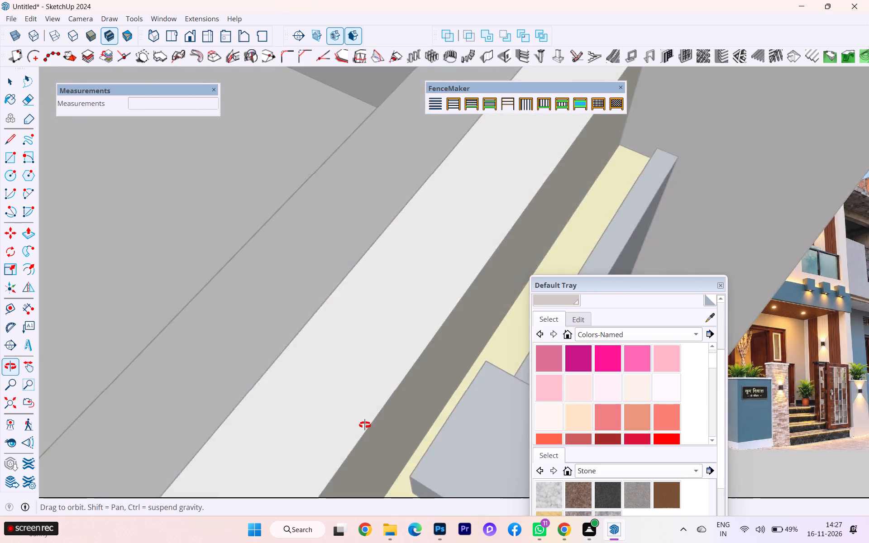
middle_click_drag(365, 425, 470, 442)
scroll(140, 172, "down", 2)
scroll(139, 172, "up", 1)
scroll(138, 172, "down", 1)
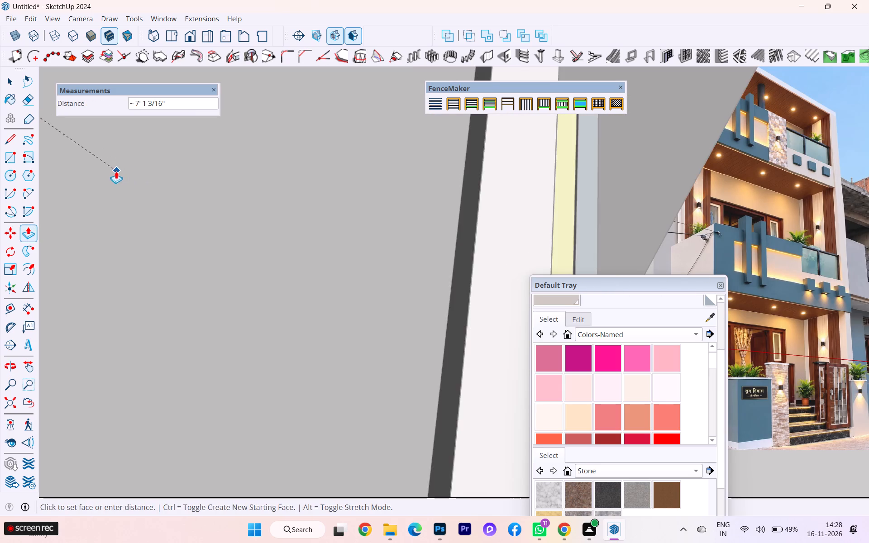
scroll(116, 172, "down", 3)
scroll(115, 176, "up", 1)
scroll(112, 183, "down", 2)
scroll(112, 184, "up", 2)
scroll(112, 184, "down", 2)
scroll(122, 187, "up", 2)
scroll(123, 188, "down", 2)
scroll(124, 188, "up", 1)
scroll(124, 188, "down", 4)
scroll(124, 188, "up", 1)
scroll(124, 188, "down", 2)
scroll(134, 195, "up", 1)
scroll(134, 195, "down", 1)
scroll(135, 198, "up", 1)
scroll(135, 198, "down", 7)
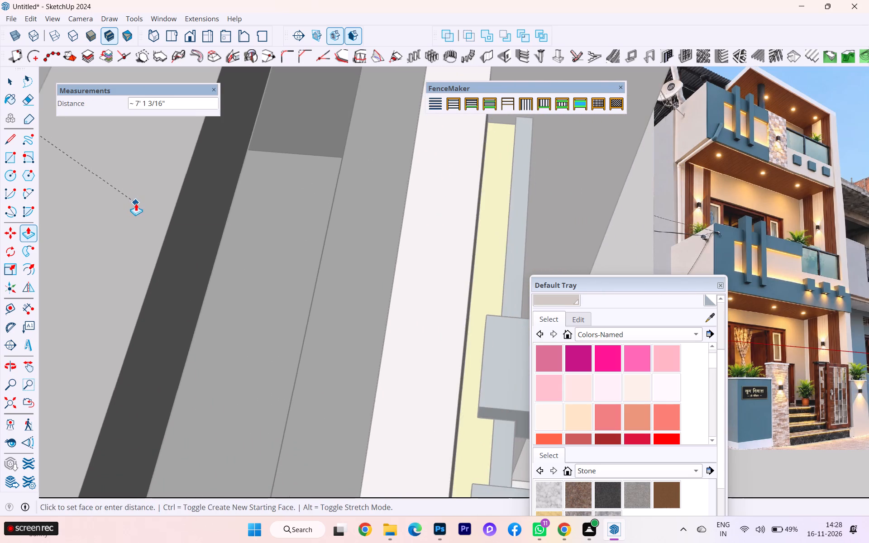
scroll(136, 203, "down", 2)
scroll(138, 205, "up", 1)
scroll(138, 205, "down", 9)
scroll(147, 206, "up", 1)
scroll(147, 206, "down", 2)
scroll(148, 207, "up", 1)
scroll(148, 207, "down", 2)
scroll(148, 207, "up", 1)
scroll(148, 207, "down", 9)
scroll(155, 213, "up", 1)
scroll(155, 213, "down", 1)
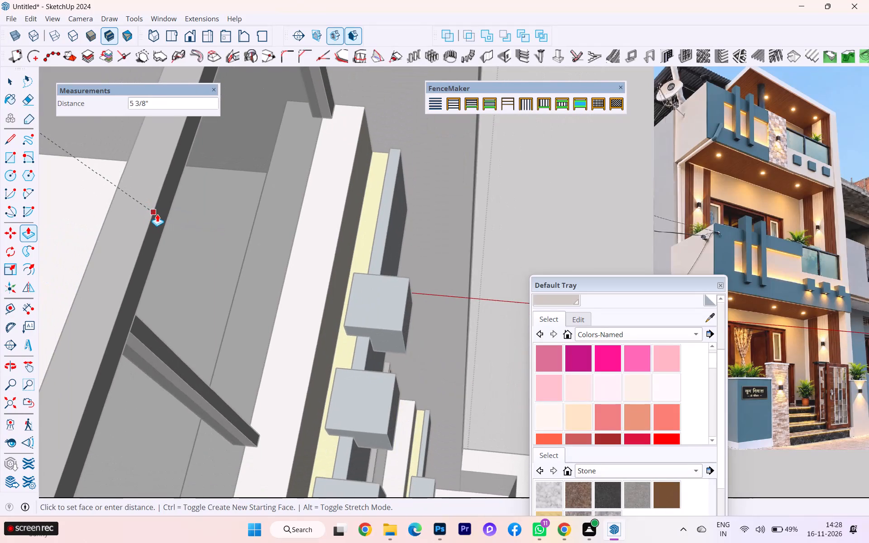
scroll(159, 216, "down", 5)
scroll(160, 217, "up", 1)
scroll(160, 217, "down", 2)
scroll(162, 218, "up", 1)
scroll(163, 218, "down", 2)
scroll(163, 219, "up", 3)
scroll(167, 220, "down", 5)
scroll(168, 222, "up", 1)
scroll(168, 223, "down", 2)
scroll(169, 223, "up", 1)
scroll(169, 224, "down", 1)
scroll(160, 227, "up", 1)
scroll(160, 227, "down", 4)
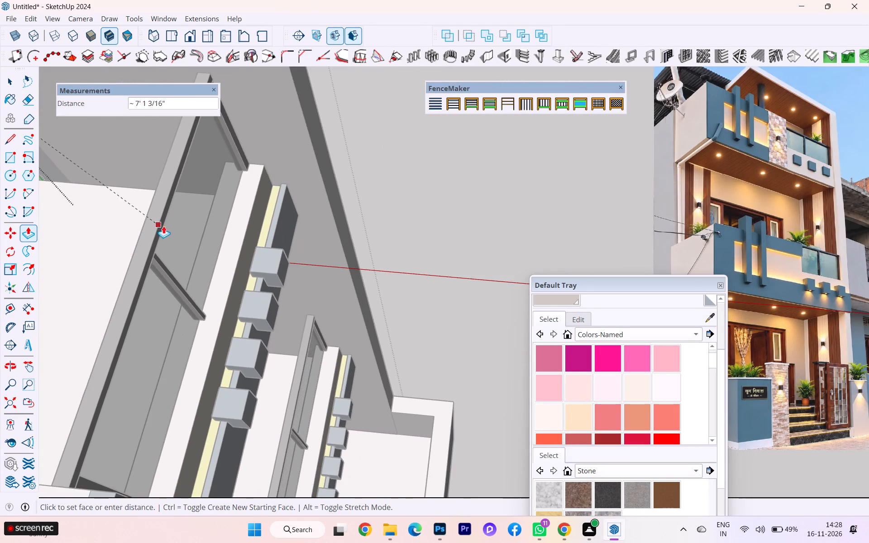
scroll(169, 226, "down", 7)
scroll(172, 228, "up", 1)
scroll(172, 228, "down", 3)
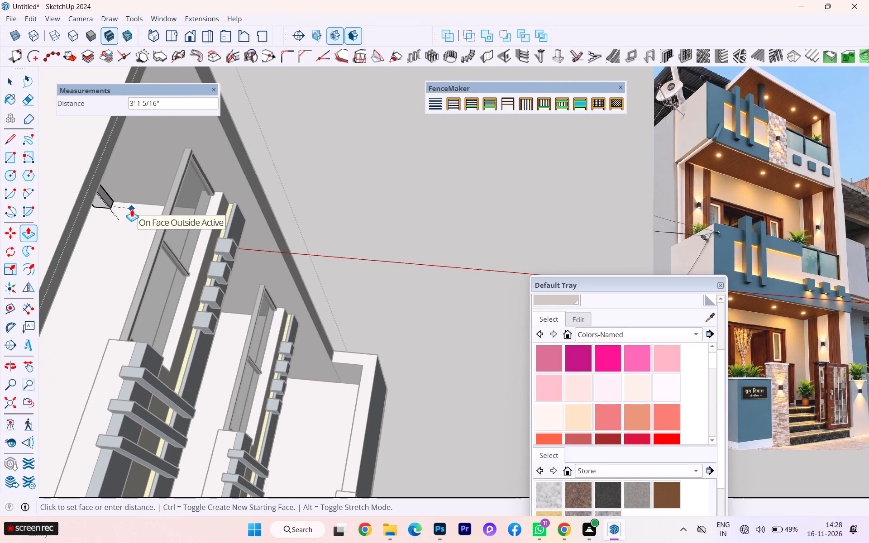
left_click(132, 209)
Examine the shortened strip between the top balcony's floor and the roof soffit from several angles.
middle_click_drag(129, 210, 67, 134)
scroll(201, 237, "down", 2)
scroll(207, 242, "up", 1)
scroll(210, 243, "down", 1)
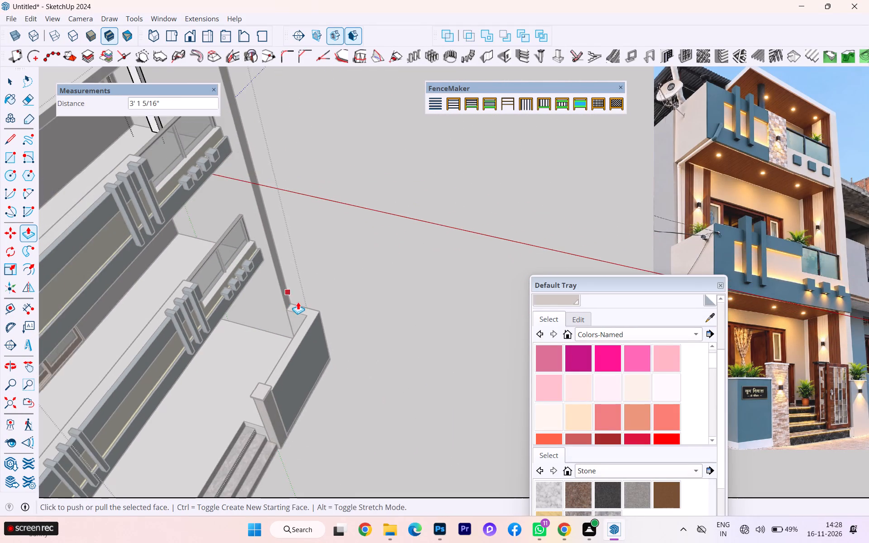
scroll(298, 304, "down", 9)
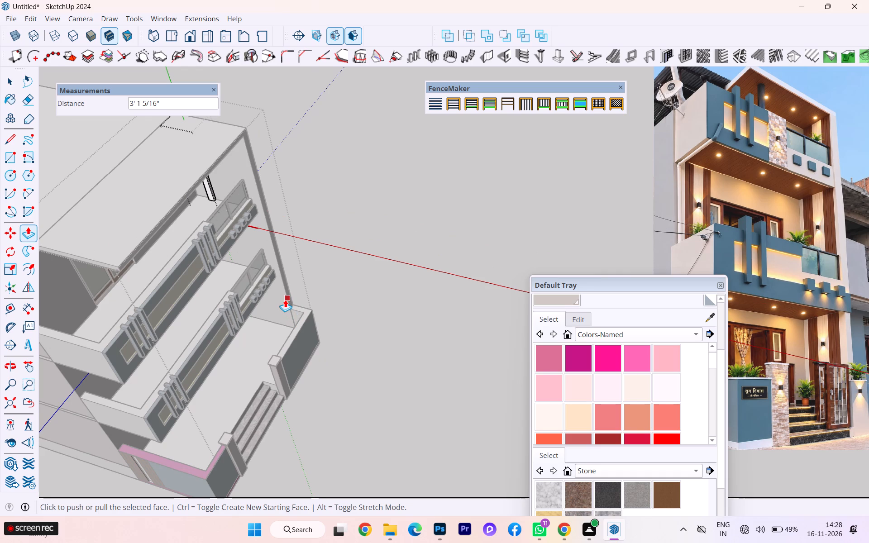
scroll(270, 254, "up", 5)
scroll(239, 227, "down", 1)
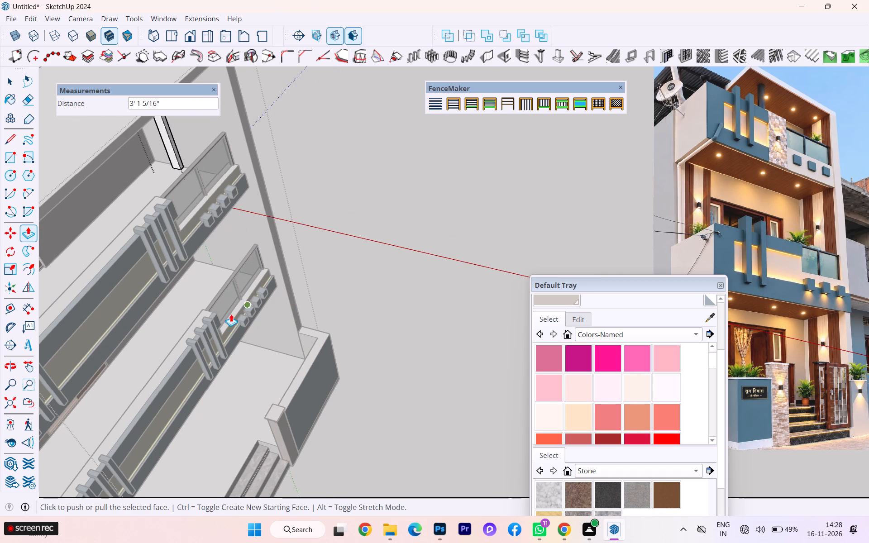
scroll(354, 292, "down", 2)
middle_click_drag(340, 306, 276, 202)
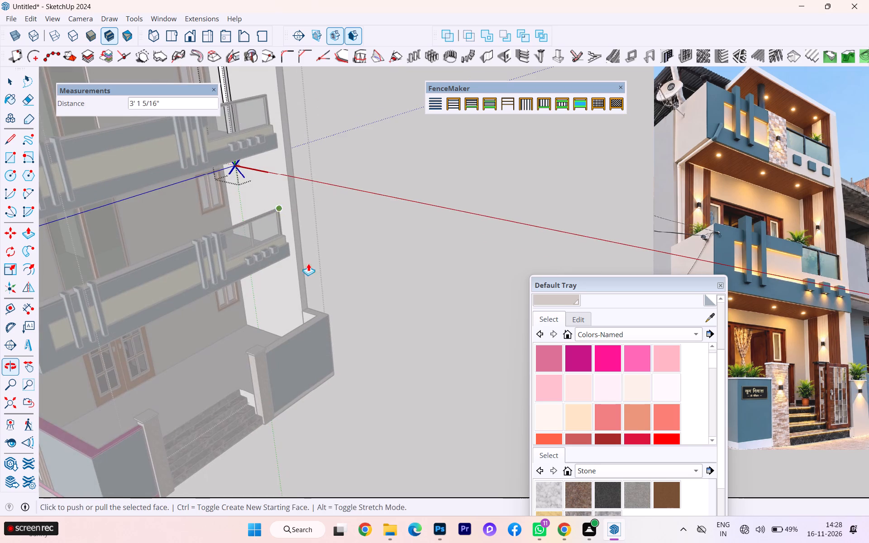
scroll(351, 319, "down", 2)
scroll(351, 324, "up", 1)
scroll(351, 327, "down", 8)
scroll(353, 353, "up", 1)
scroll(353, 353, "down", 1)
middle_click_drag(283, 196, 249, 100)
scroll(293, 132, "up", 8)
scroll(292, 156, "down", 1)
scroll(292, 156, "up", 7)
scroll(291, 156, "down", 1)
scroll(291, 156, "up", 4)
scroll(294, 166, "down", 1)
scroll(294, 166, "up", 5)
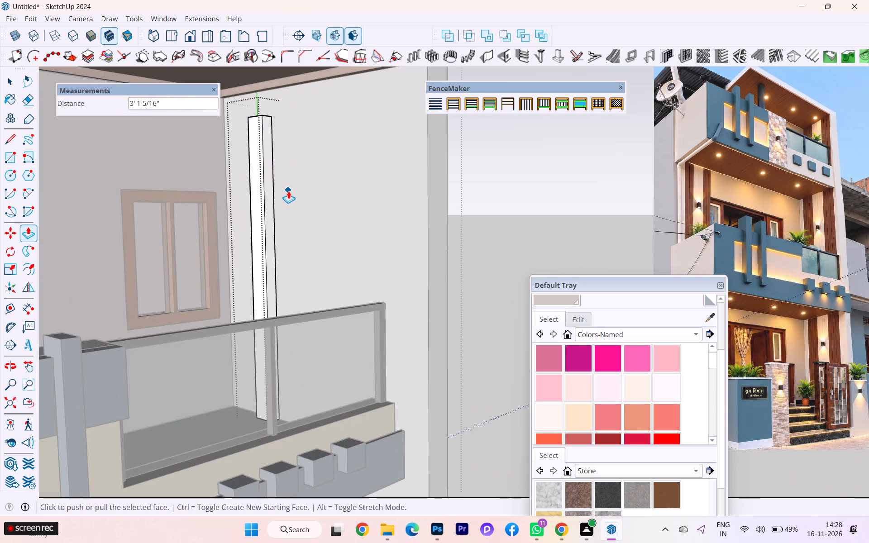
scroll(288, 191, "up", 5)
scroll(249, 196, "down", 6)
middle_click_drag(239, 228, 341, 274)
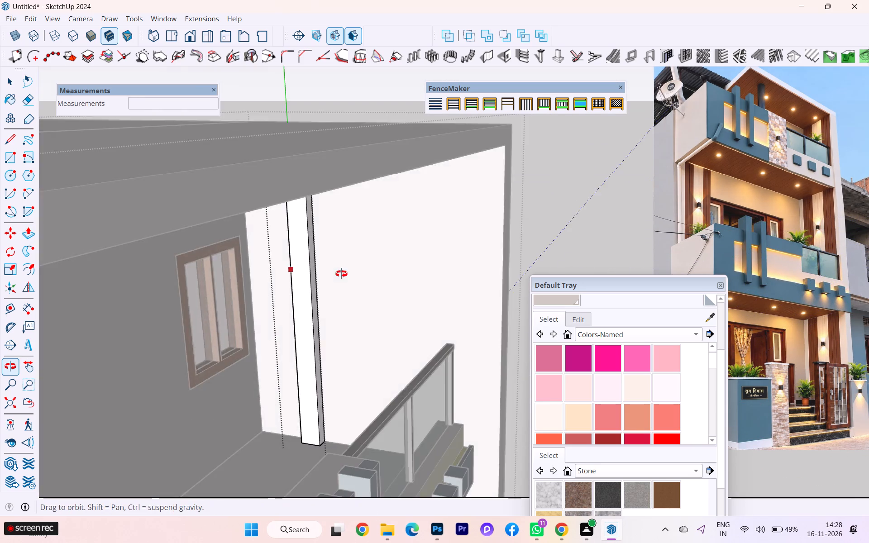
middle_click_drag(341, 274, 335, 253)
scroll(315, 203, "up", 3)
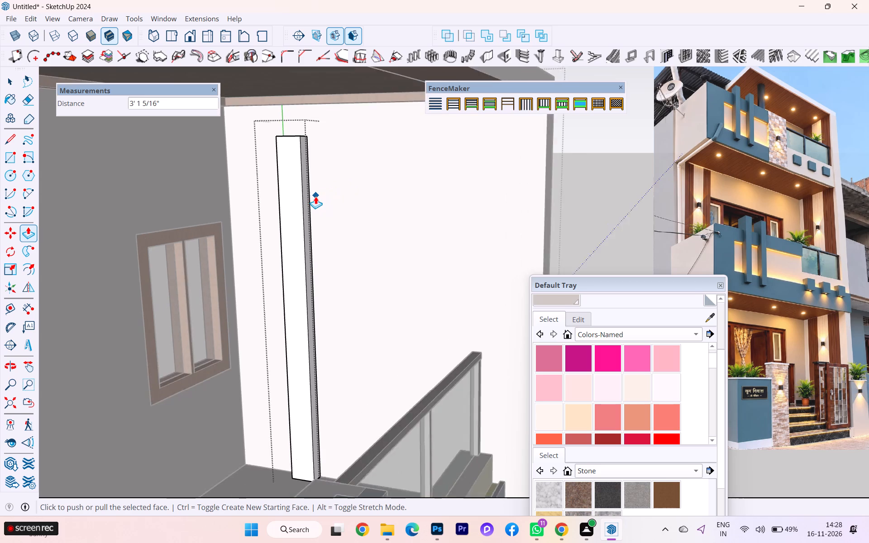
middle_click_drag(307, 188, 293, 212)
scroll(291, 150, "up", 6)
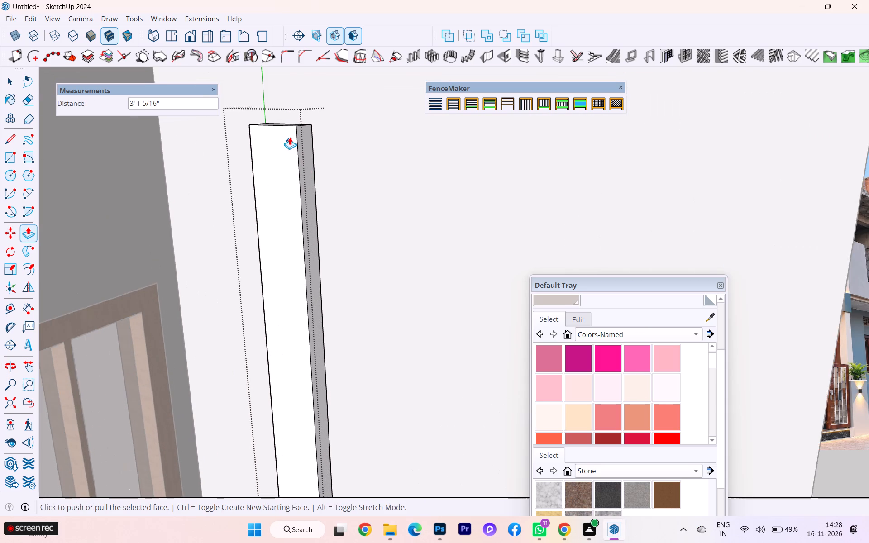
scroll(290, 137, "up", 2)
scroll(290, 136, "down", 1)
scroll(290, 136, "up", 2)
Exit the strip component and the front frame group to return to the full model.
key("Escape")
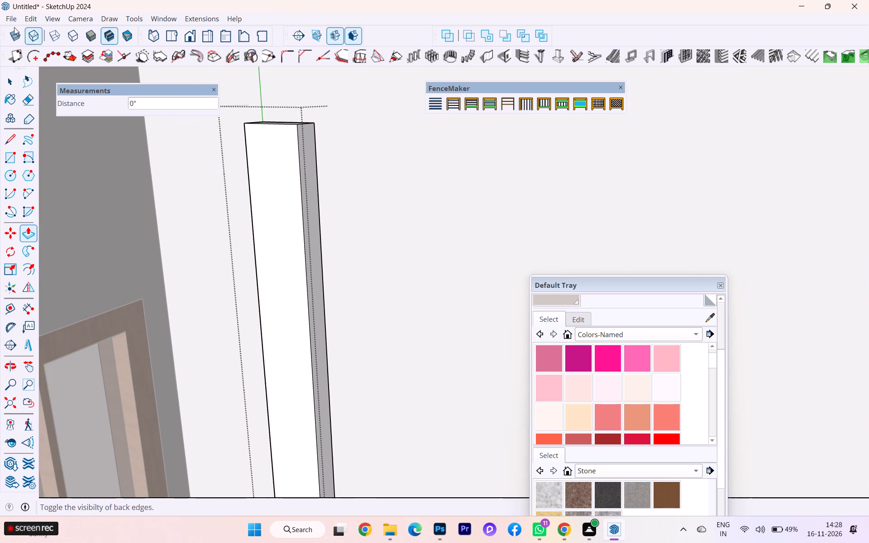
left_click(19, 87)
left_click(13, 81)
left_click(281, 187)
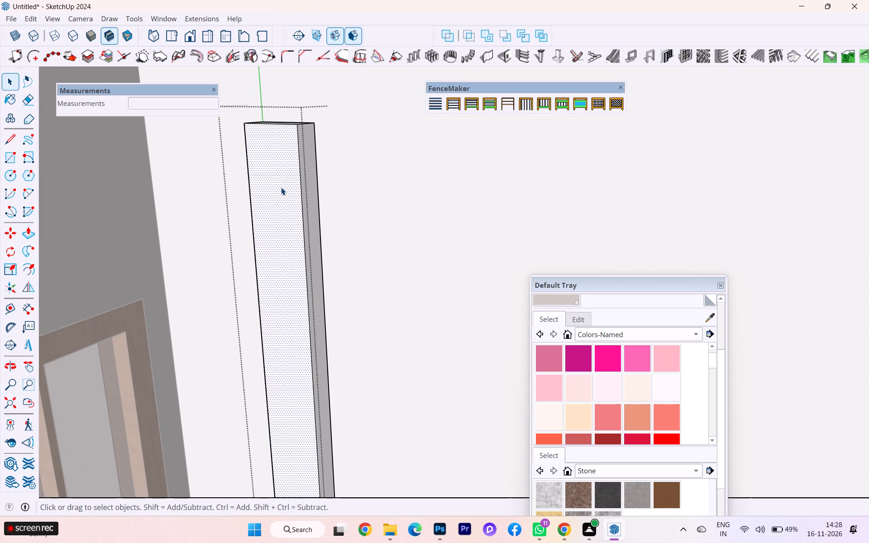
scroll(285, 118, "down", 1)
middle_click_drag(288, 129, 297, 160)
middle_click_drag(290, 132, 280, 109)
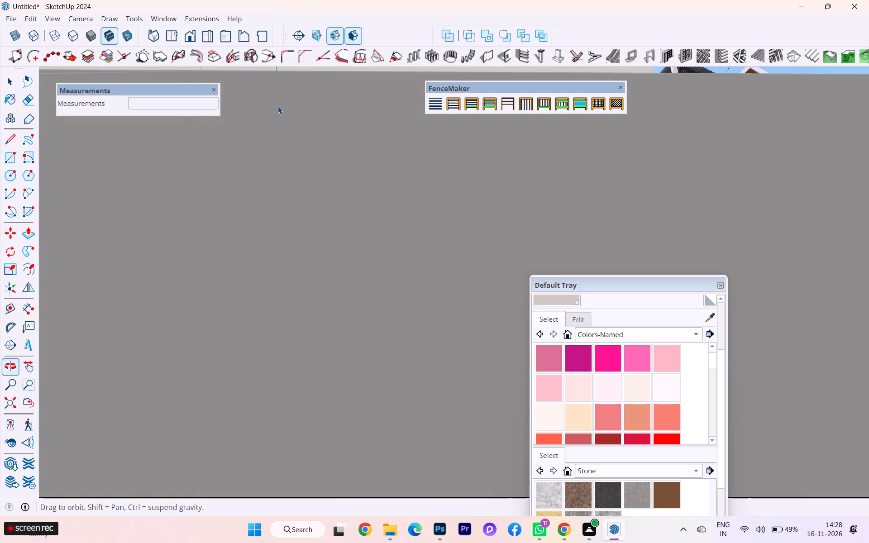
scroll(288, 137, "down", 4)
scroll(160, 109, "down", 2)
scroll(139, 113, "up", 3)
scroll(136, 114, "down", 2)
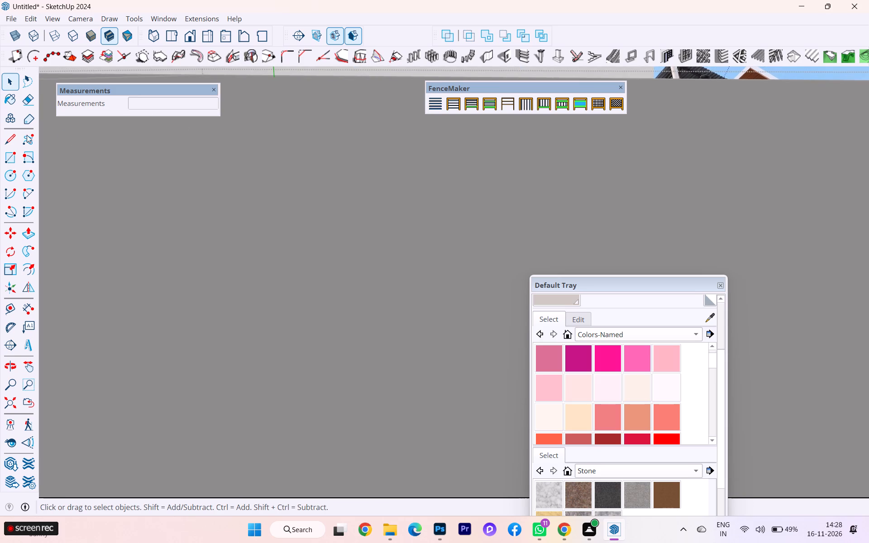
left_click(6, 406)
scroll(37, 314, "down", 2)
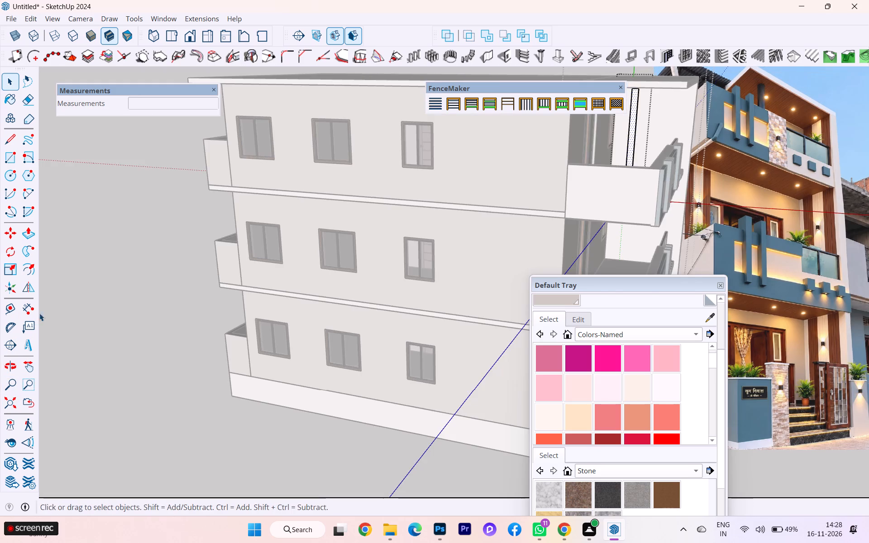
scroll(39, 313, "down", 1)
left_click(101, 338)
middle_click_drag(333, 304, 118, 326)
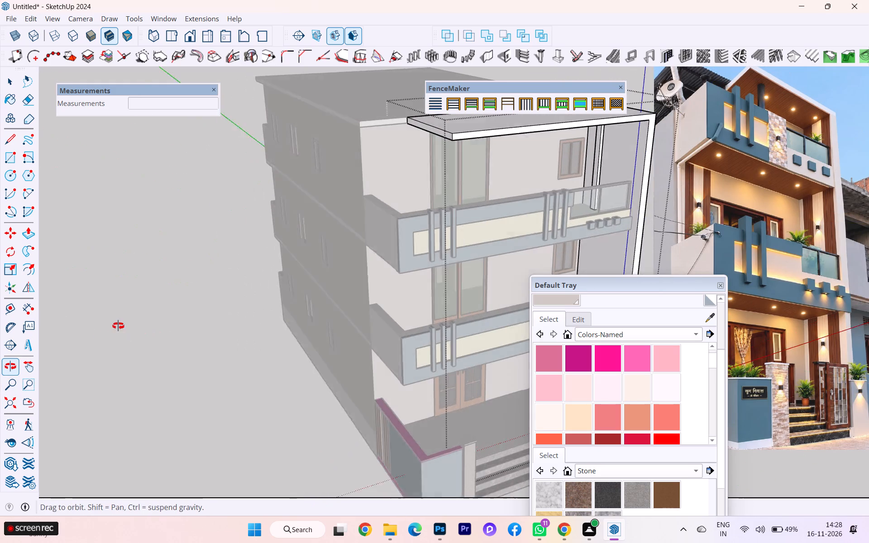
middle_click_drag(118, 326, 115, 325)
scroll(513, 180, "up", 2)
middle_click_drag(621, 162, 602, 213)
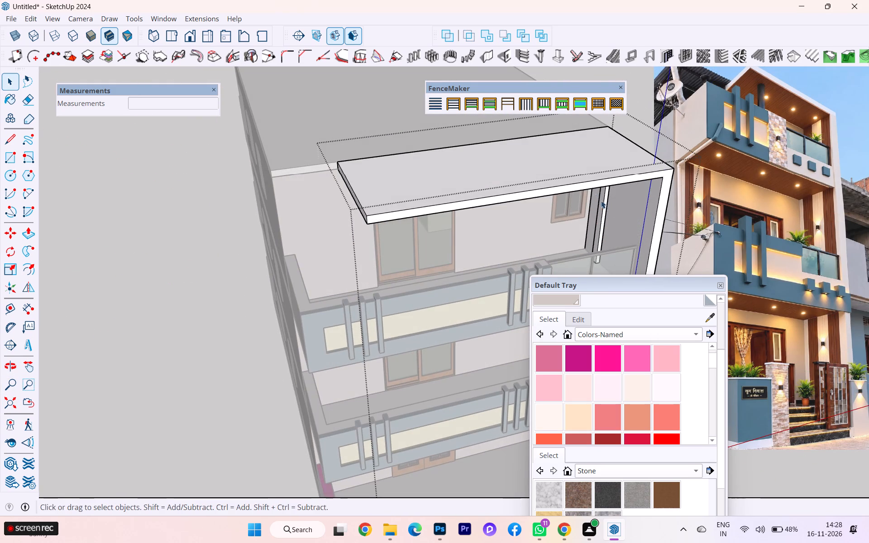
left_click(605, 198)
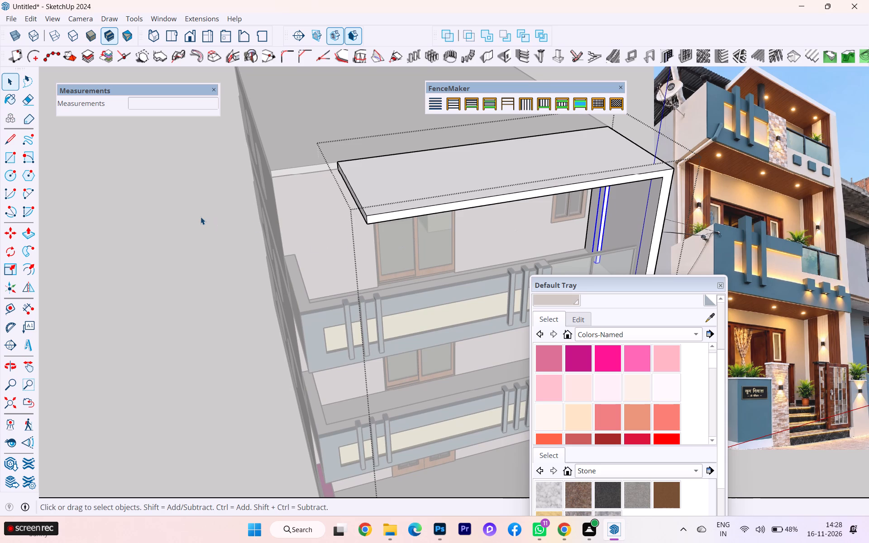
left_click(181, 282)
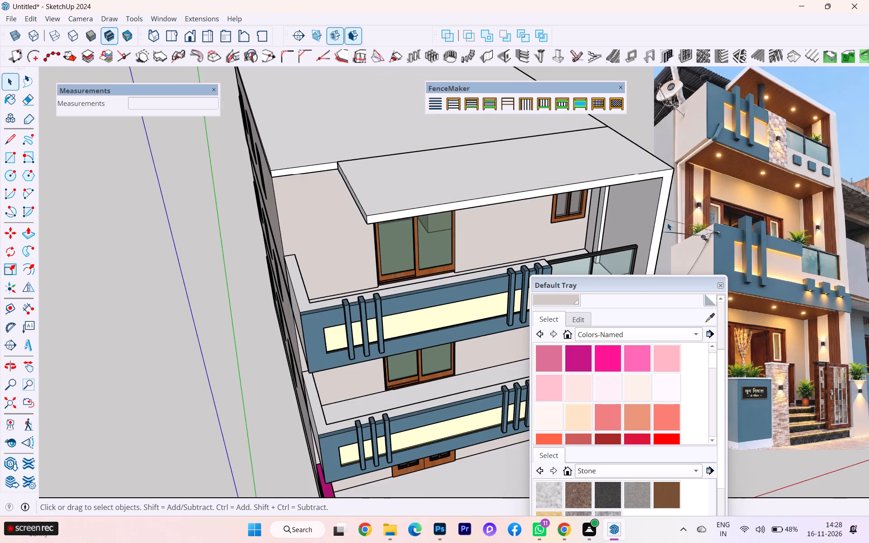
Open the narrow strip component inside the front frame group for editing, at its upper end below the roof soffit.
scroll(660, 219, "up", 2)
double_click(594, 206)
left_click(594, 206)
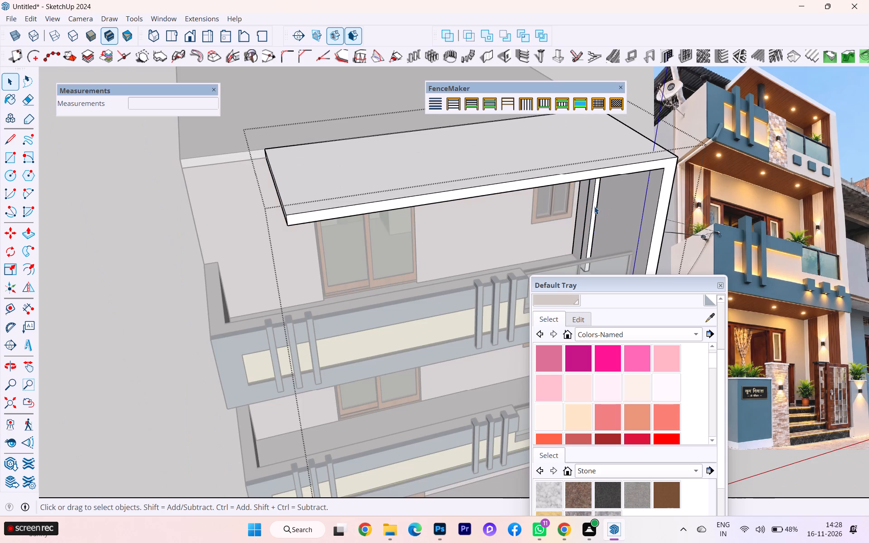
key("h")
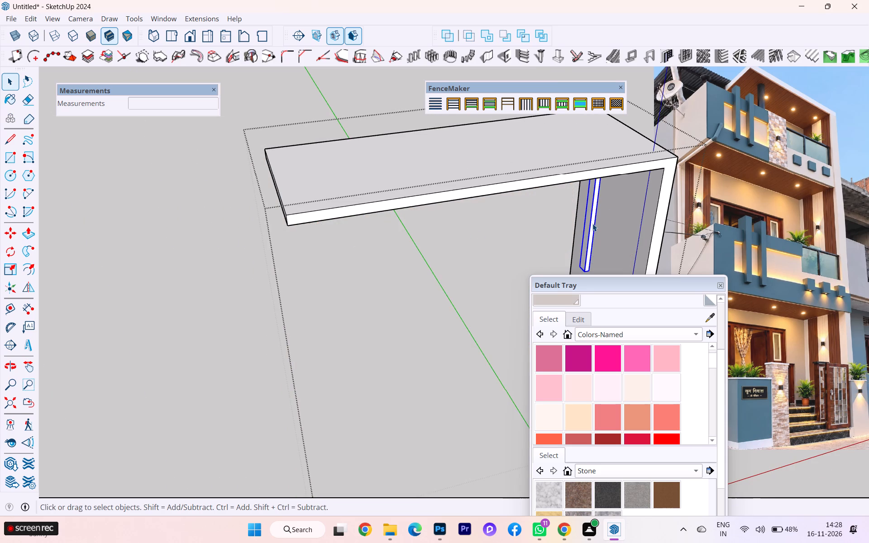
middle_click_drag(592, 212, 601, 88)
scroll(602, 117, "up", 6)
scroll(600, 138, "down", 1)
scroll(600, 138, "up", 2)
middle_click_drag(583, 171, 585, 186)
scroll(585, 143, "up", 15)
scroll(584, 164, "down", 1)
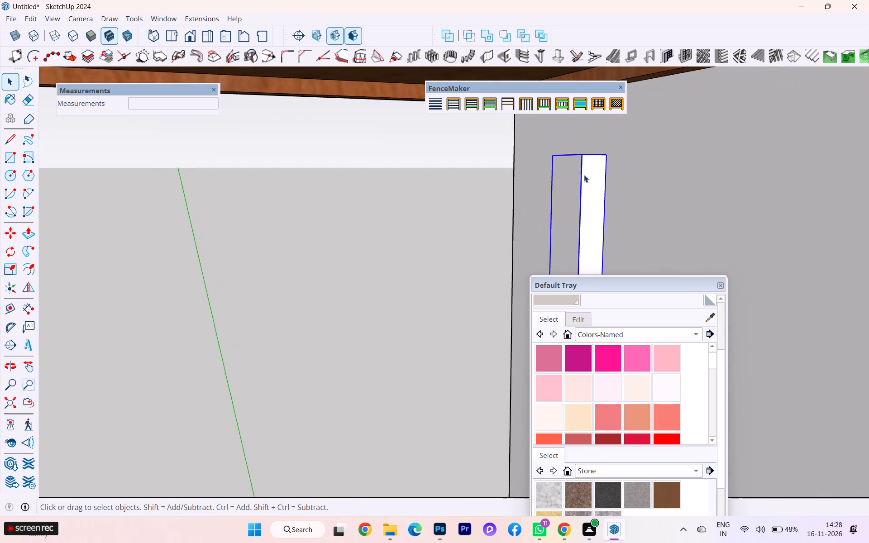
middle_click_drag(585, 178, 585, 212)
double_click(581, 152)
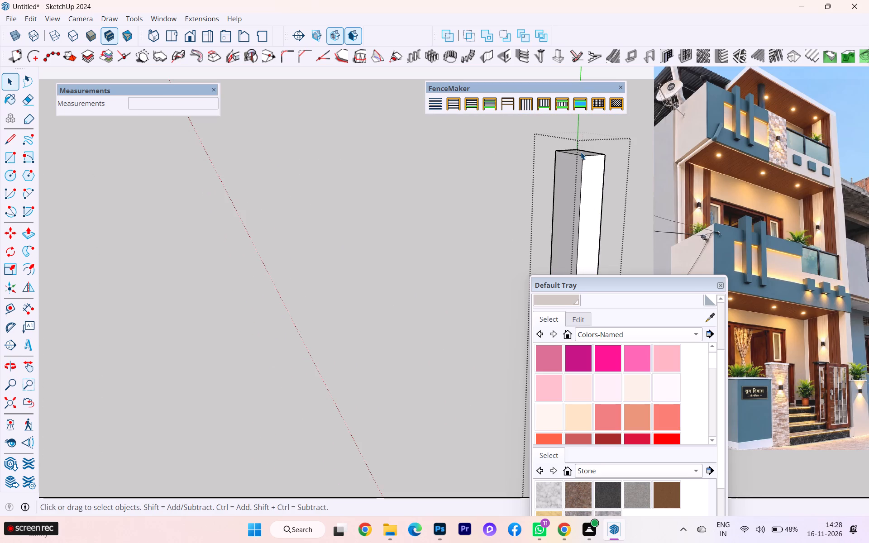
Move the strip's top face along the vertical axis to the underside of the frame's roof slab.
left_click(581, 152)
left_click(580, 153)
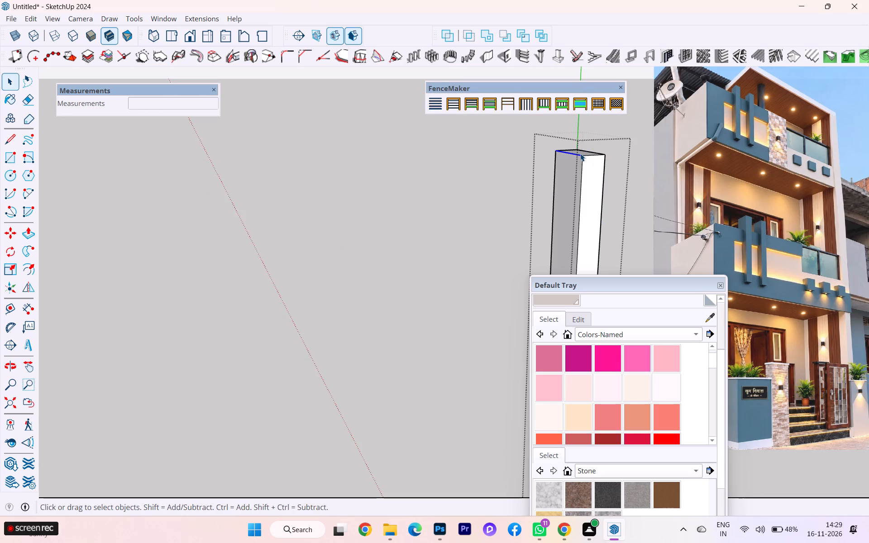
left_click(582, 149)
left_click(583, 153)
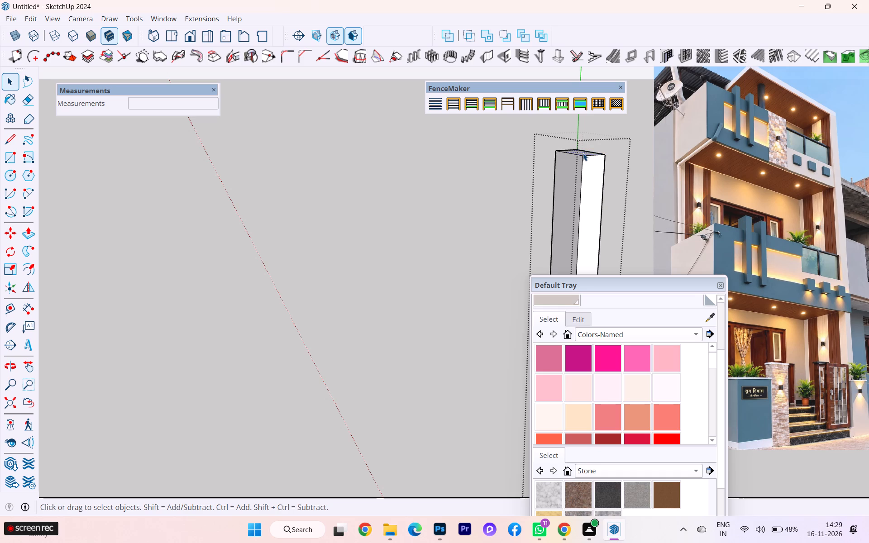
key("h")
left_click(581, 153)
left_click(581, 153)
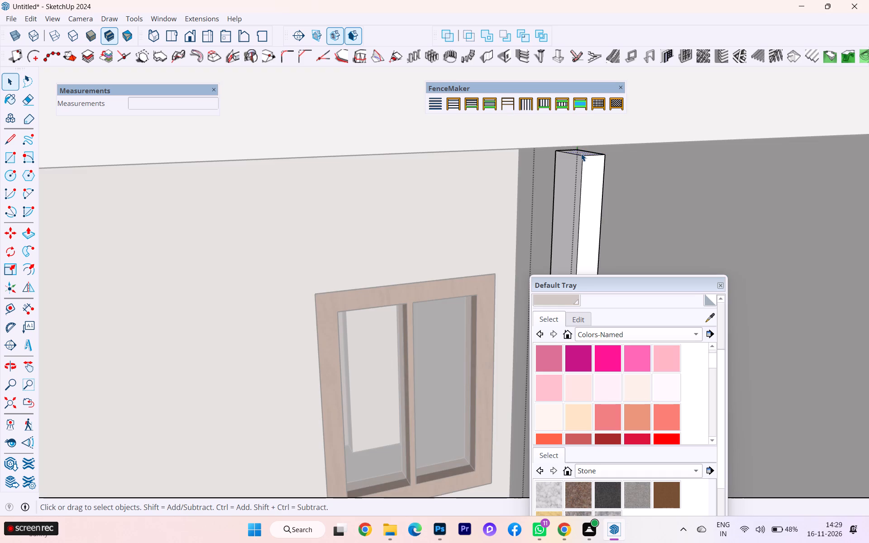
scroll(581, 153, "up", 5)
scroll(581, 153, "down", 2)
scroll(581, 153, "up", 3)
left_click_drag(549, 125, 617, 190)
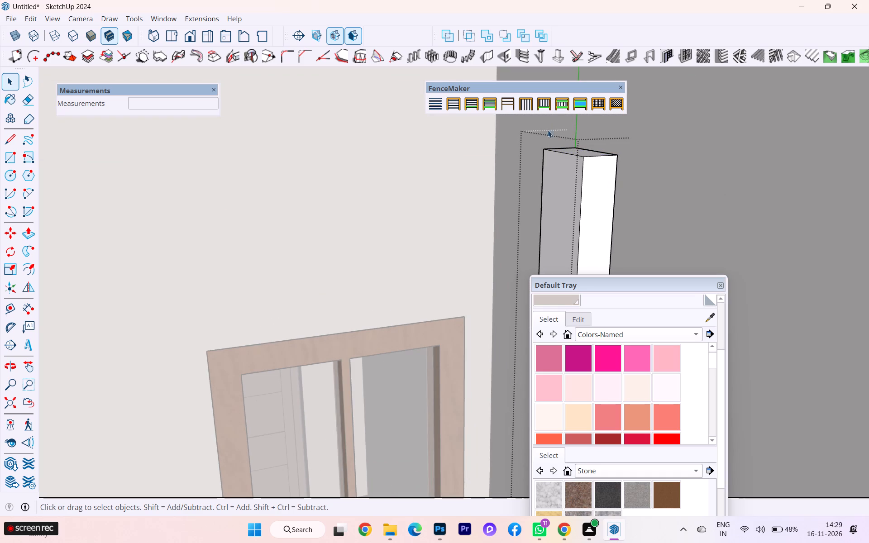
left_click_drag(521, 124, 632, 195)
key("m")
key("Return")
left_click(587, 156)
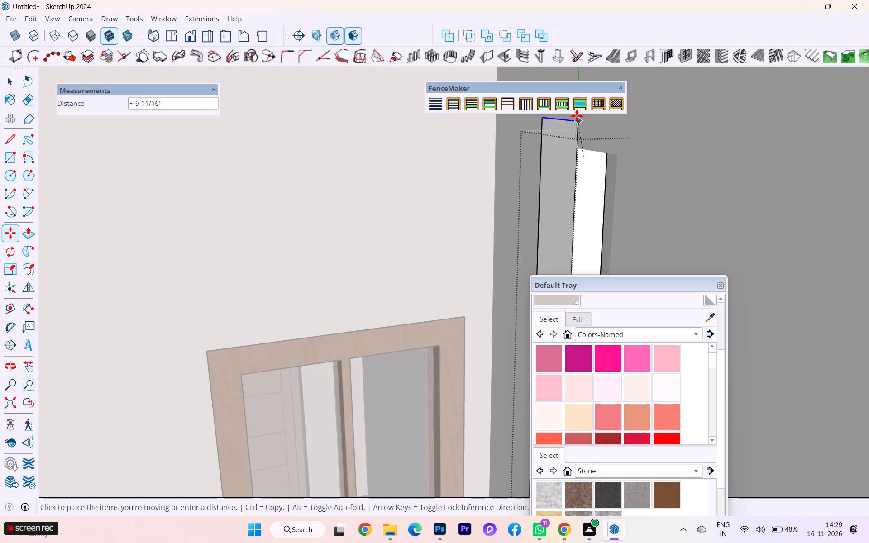
scroll(573, 124, "down", 11)
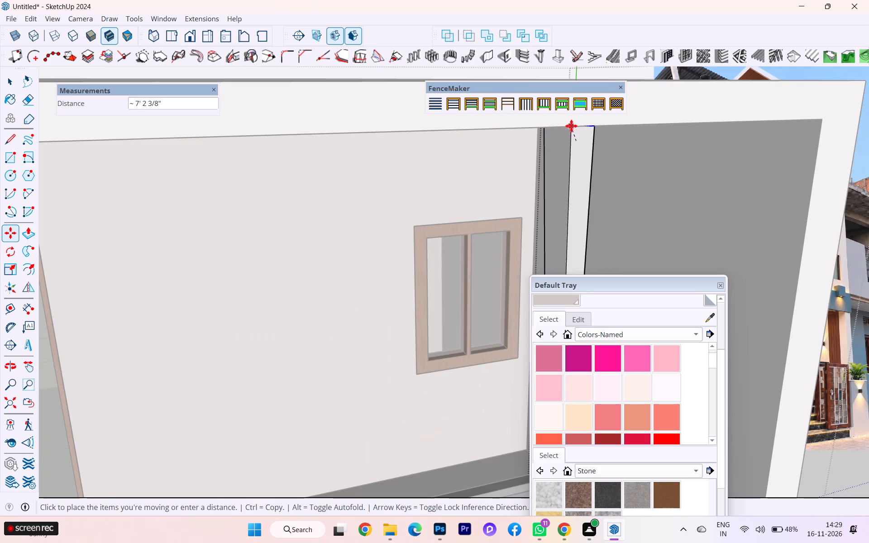
key("Up")
scroll(566, 138, "up", 3)
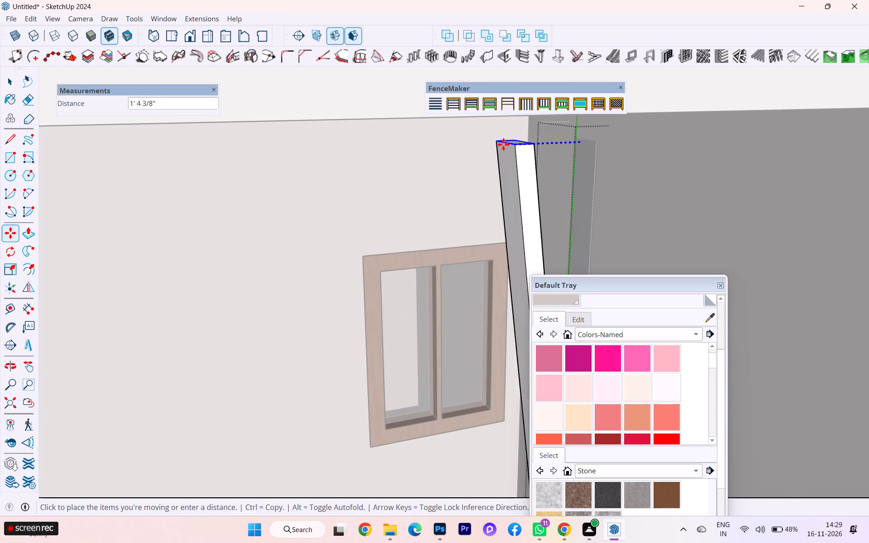
key("Up")
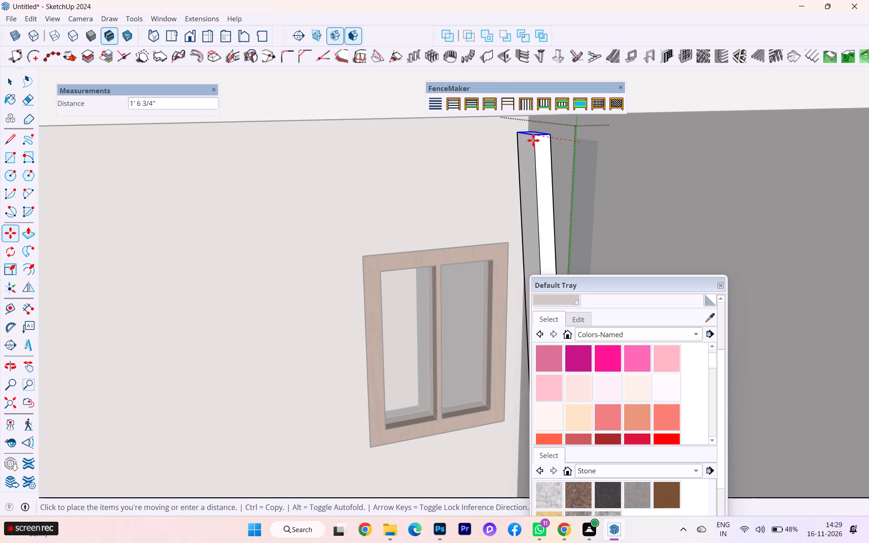
key("Up")
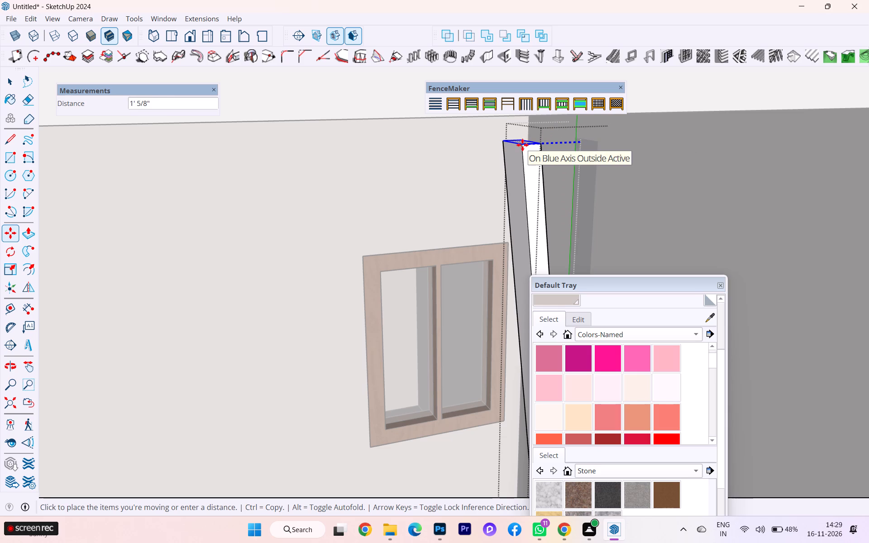
key("Left")
scroll(542, 118, "down", 6)
scroll(529, 133, "up", 1)
scroll(529, 133, "down", 2)
scroll(527, 135, "up", 1)
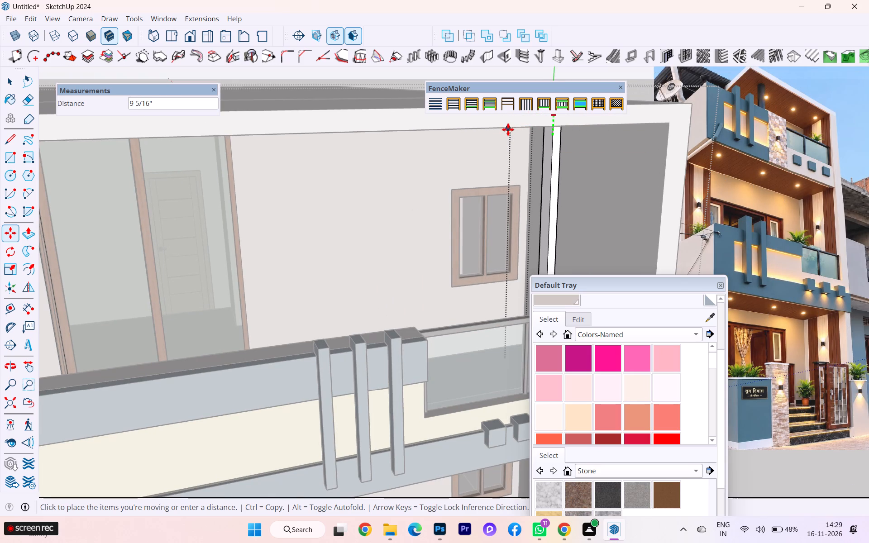
scroll(493, 138, "up", 3)
scroll(493, 138, "down", 2)
scroll(493, 138, "up", 2)
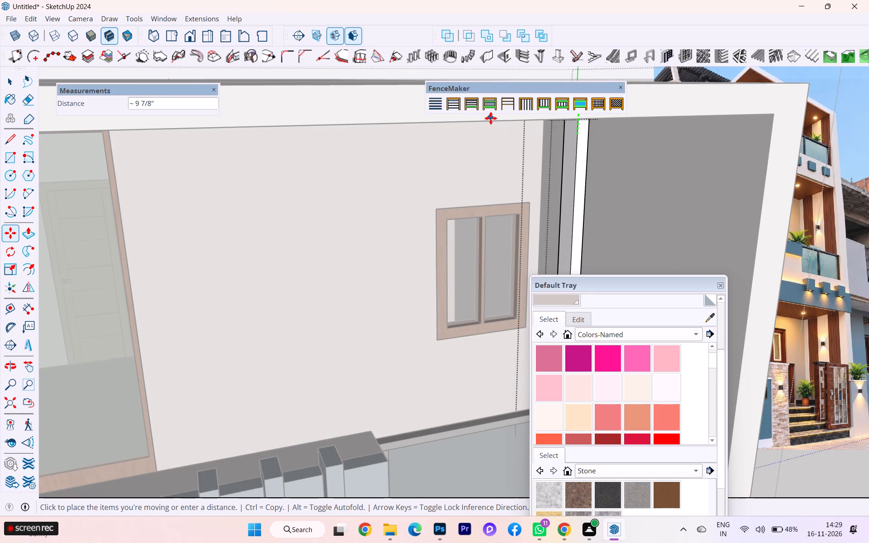
scroll(489, 122, "down", 1)
scroll(487, 124, "up", 1)
scroll(487, 124, "down", 1)
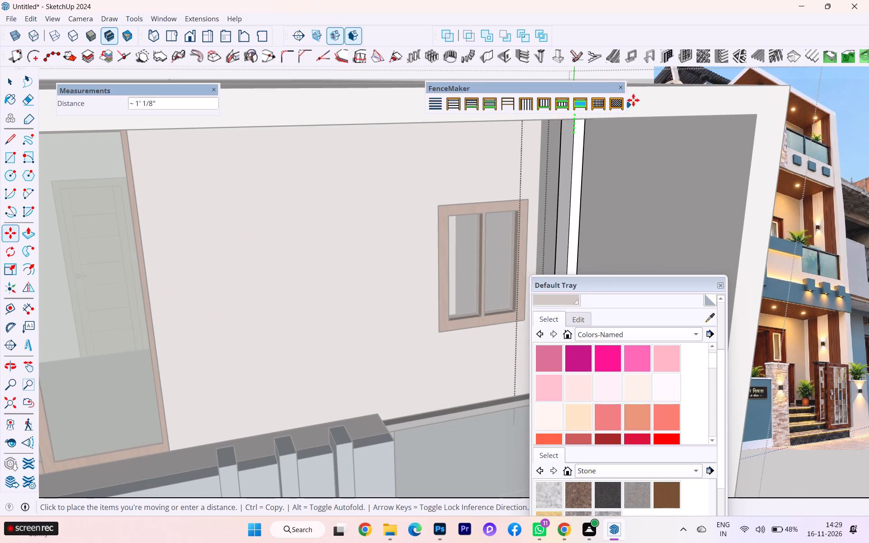
left_click(668, 119)
Adjust the strip's top face vertically again so it meets the soffit where it joins the side wall.
middle_click_drag(615, 119, 621, 81)
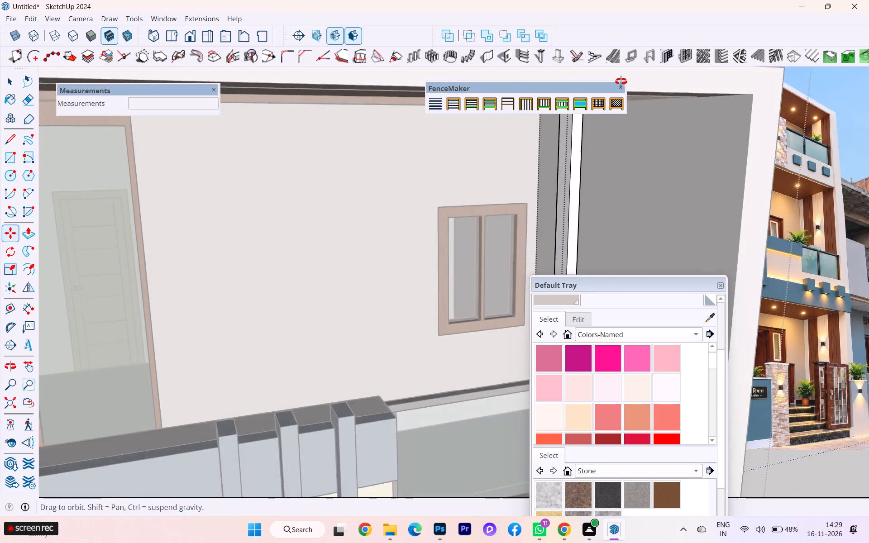
middle_click_drag(621, 81, 627, 67)
scroll(626, 167, "down", 2)
scroll(449, 184, "down", 3)
scroll(444, 186, "up", 2)
scroll(444, 186, "down", 2)
scroll(580, 150, "up", 5)
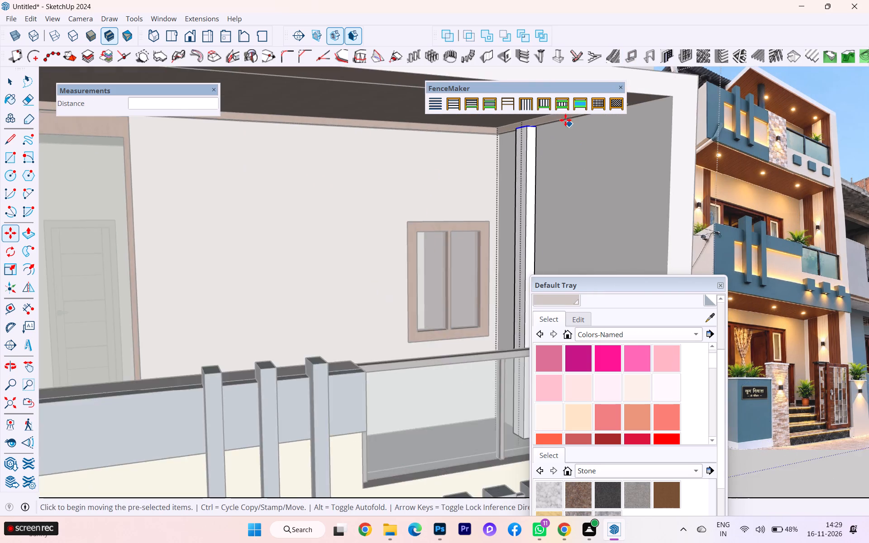
scroll(565, 120, "up", 2)
scroll(414, 167, "down", 5)
scroll(492, 156, "up", 11)
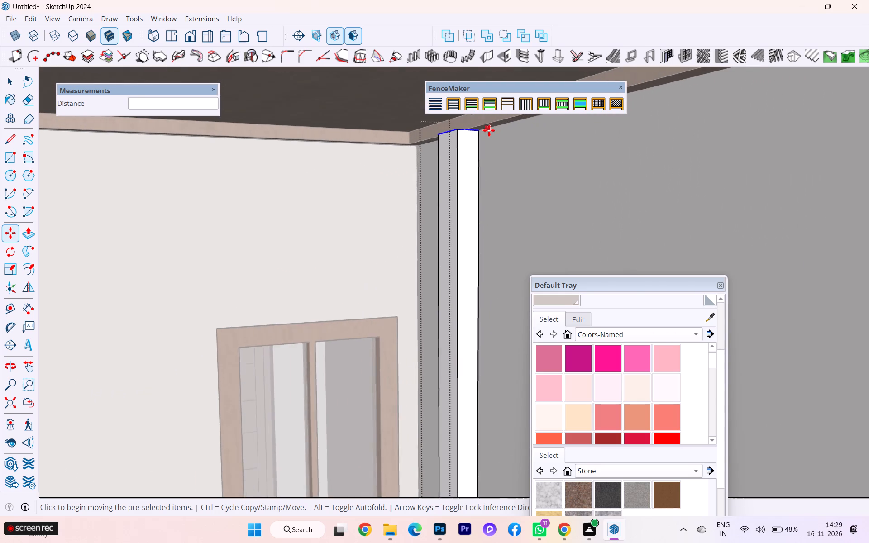
scroll(489, 130, "up", 3)
middle_click_drag(491, 132, 403, 134)
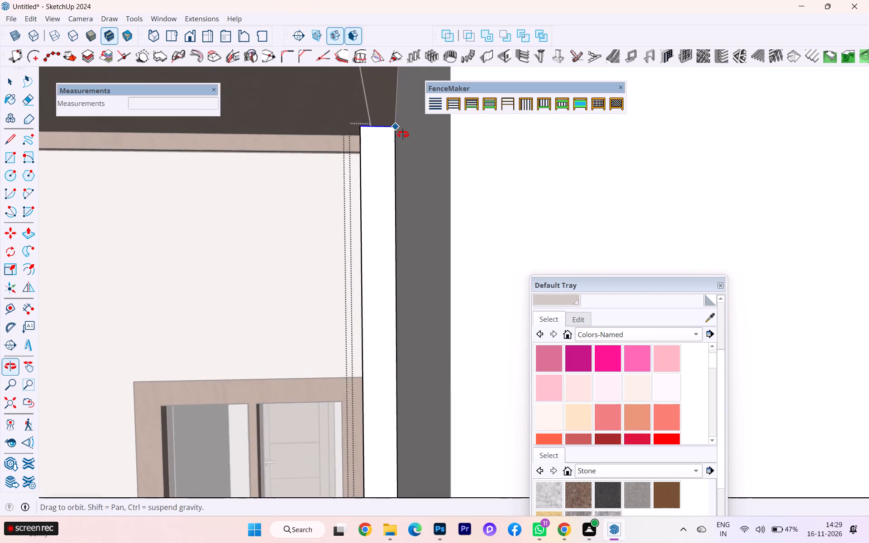
middle_click_drag(403, 134, 415, 143)
scroll(411, 138, "up", 3)
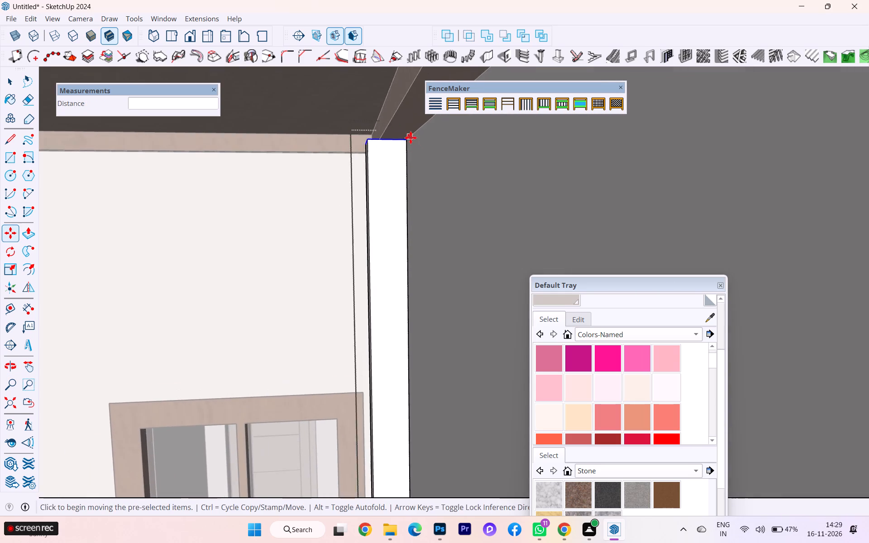
scroll(411, 138, "up", 1)
left_click(405, 139)
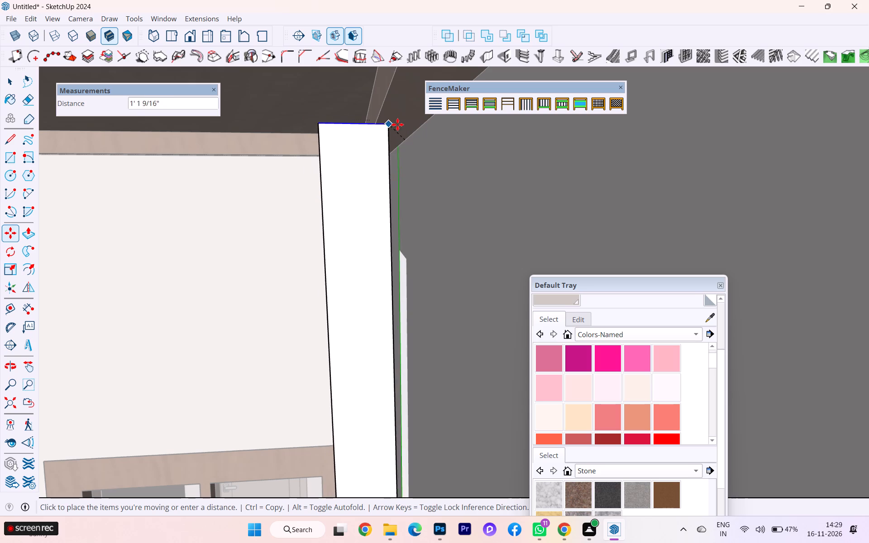
key("Left")
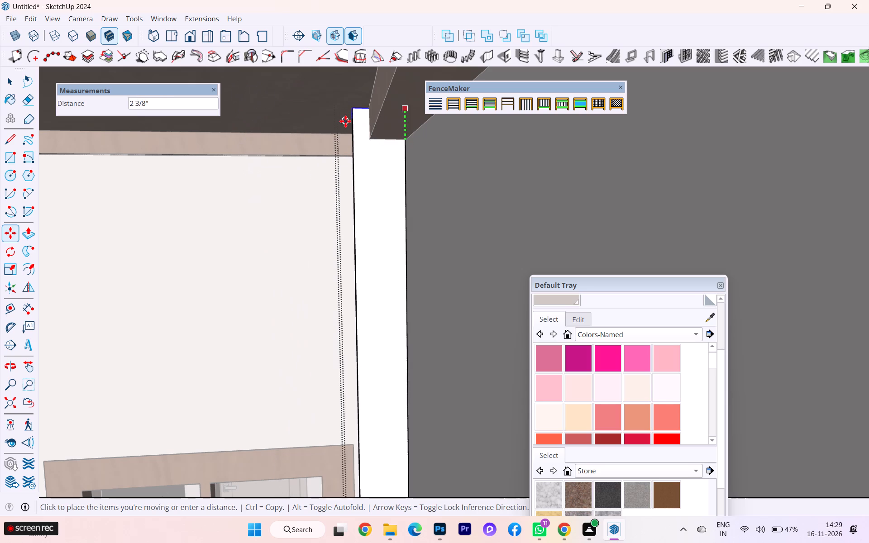
left_click(383, 124)
scroll(385, 138, "down", 5)
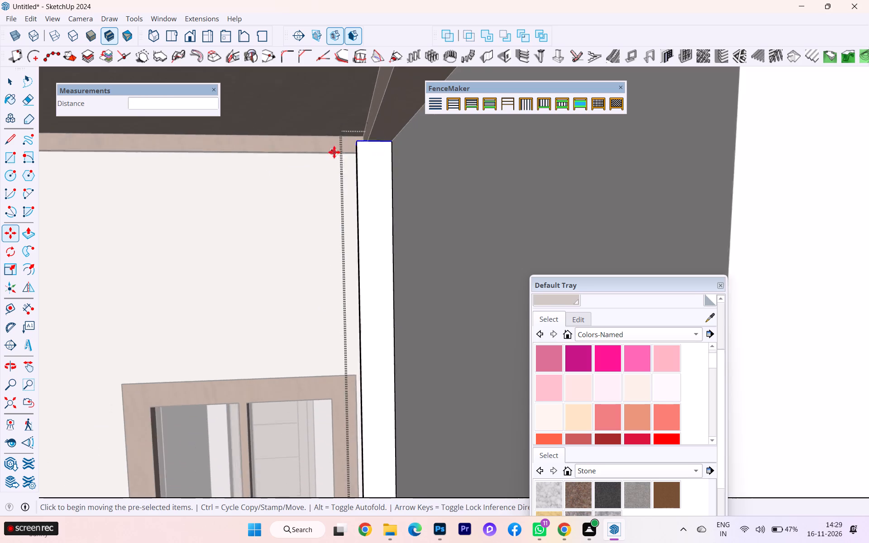
Push the strip's long face that faces away from the side wall 4" in towards the wall.
middle_click_drag(385, 164, 497, 175)
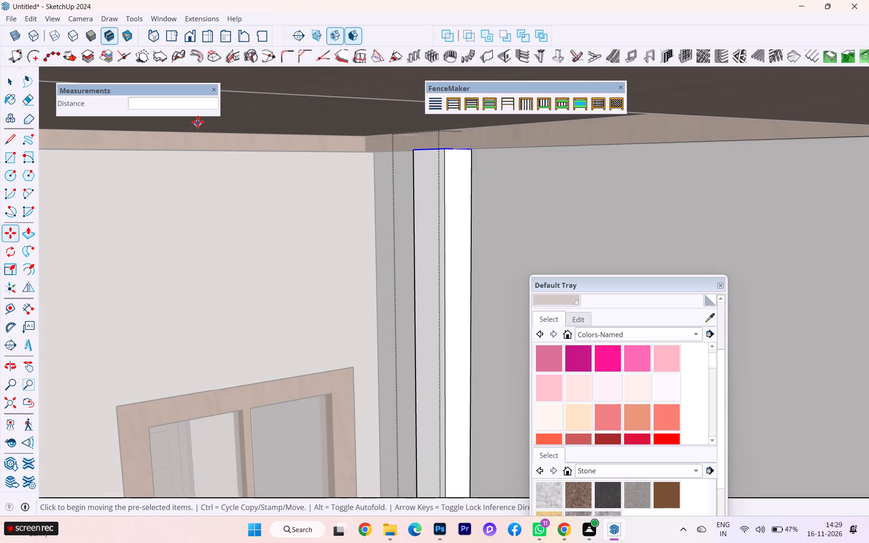
left_click(5, 78)
double_click(426, 186)
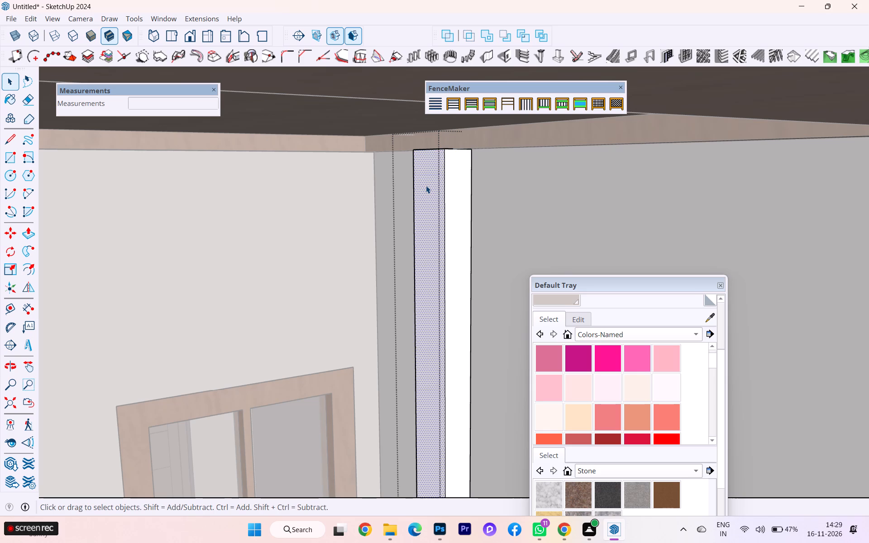
left_click(427, 181)
left_click(426, 171)
scroll(426, 171, "up", 1)
scroll(426, 171, "down", 1)
scroll(426, 171, "up", 1)
scroll(426, 171, "down", 1)
scroll(428, 171, "up", 1)
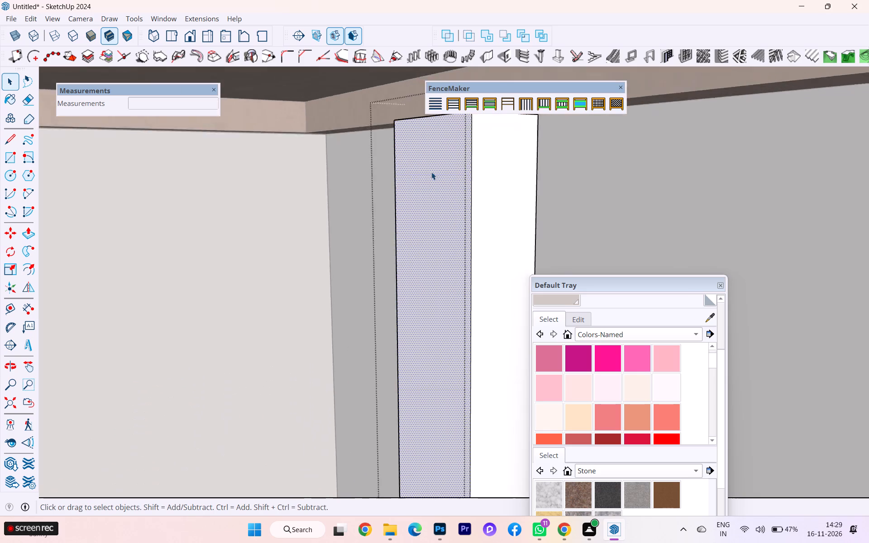
scroll(431, 172, "up", 4)
scroll(428, 180, "down", 10)
scroll(415, 179, "up", 1)
scroll(415, 179, "down", 2)
scroll(415, 179, "up", 3)
scroll(415, 179, "down", 3)
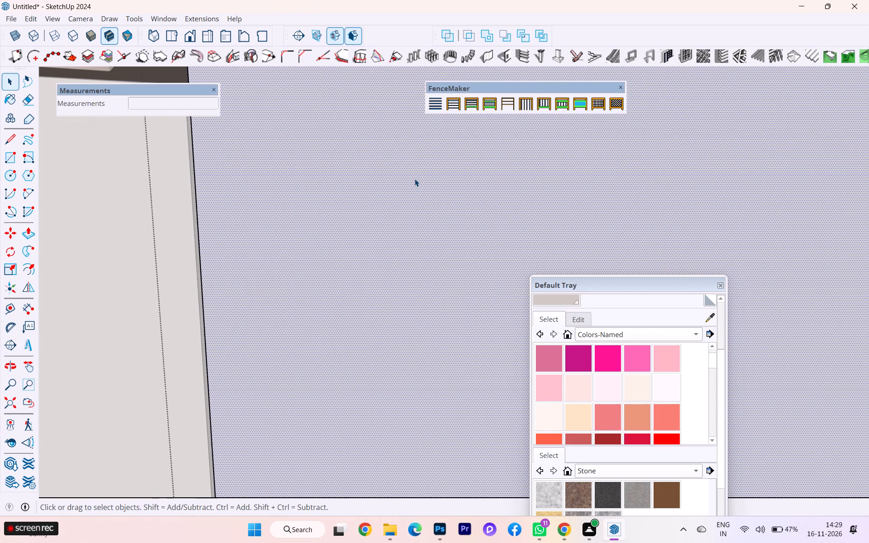
scroll(415, 179, "down", 1)
scroll(415, 180, "up", 1)
scroll(415, 180, "down", 1)
scroll(415, 181, "up", 2)
scroll(415, 181, "down", 2)
scroll(415, 181, "up", 1)
scroll(415, 181, "down", 2)
scroll(415, 181, "up", 1)
scroll(415, 181, "down", 2)
scroll(415, 181, "up", 3)
scroll(414, 181, "down", 1)
scroll(414, 181, "up", 1)
scroll(414, 181, "down", 12)
scroll(413, 177, "up", 3)
scroll(413, 177, "down", 13)
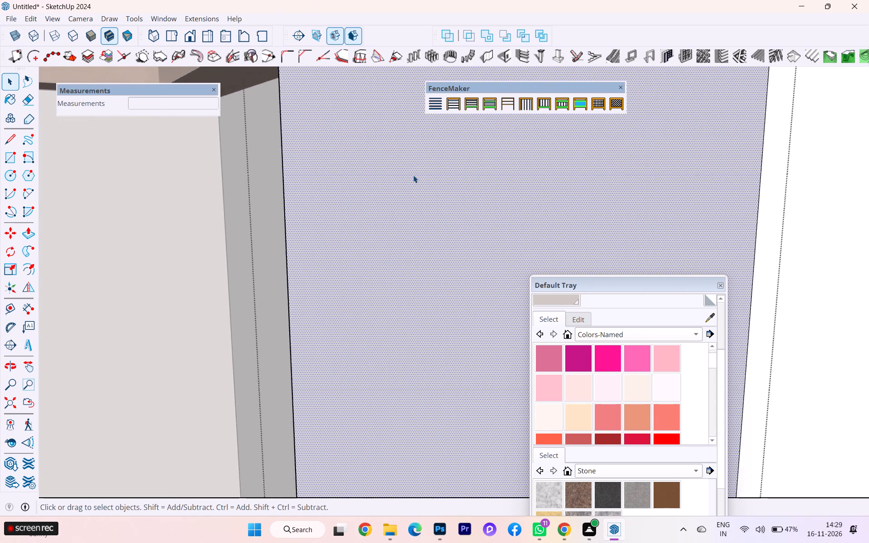
scroll(413, 175, "down", 4)
scroll(413, 175, "up", 2)
scroll(413, 175, "down", 2)
scroll(412, 175, "up", 1)
scroll(406, 176, "down", 13)
scroll(417, 195, "up", 1)
scroll(417, 196, "down", 1)
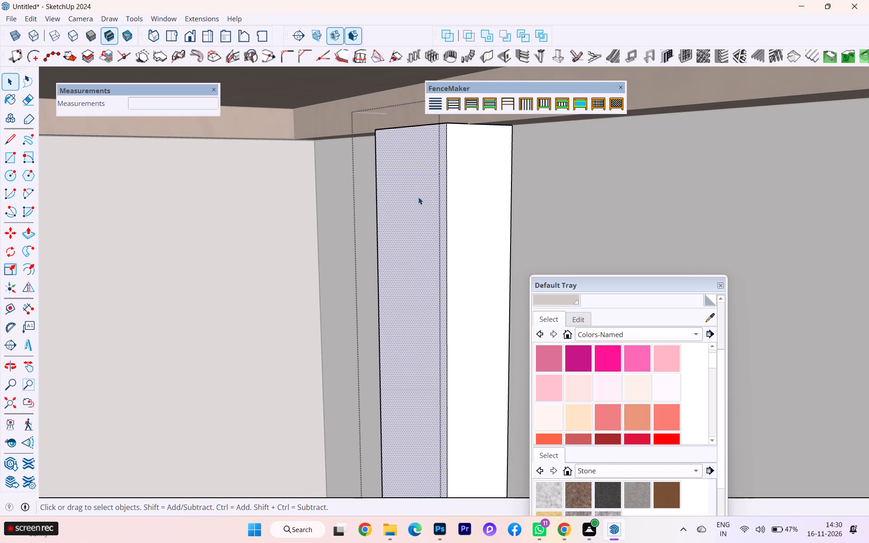
scroll(422, 189, "down", 1)
key("p")
left_click(439, 139)
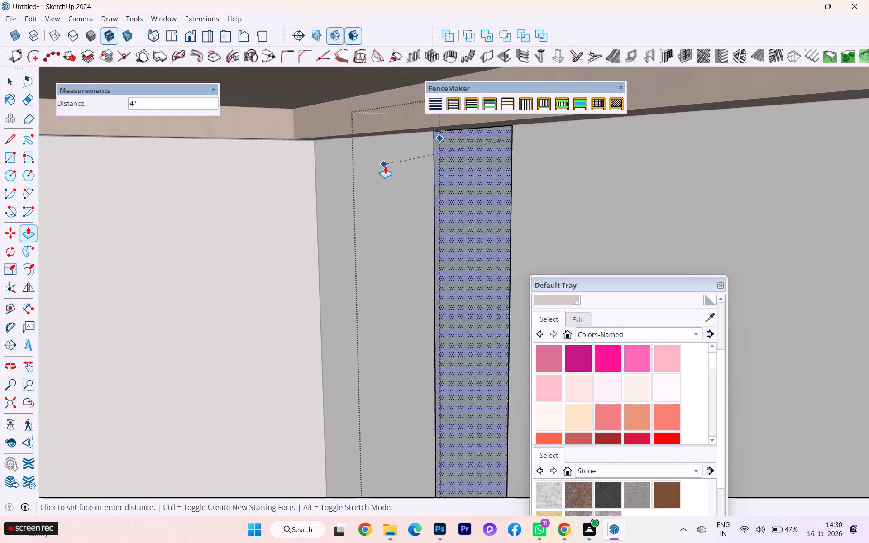
scroll(419, 176, "down", 1)
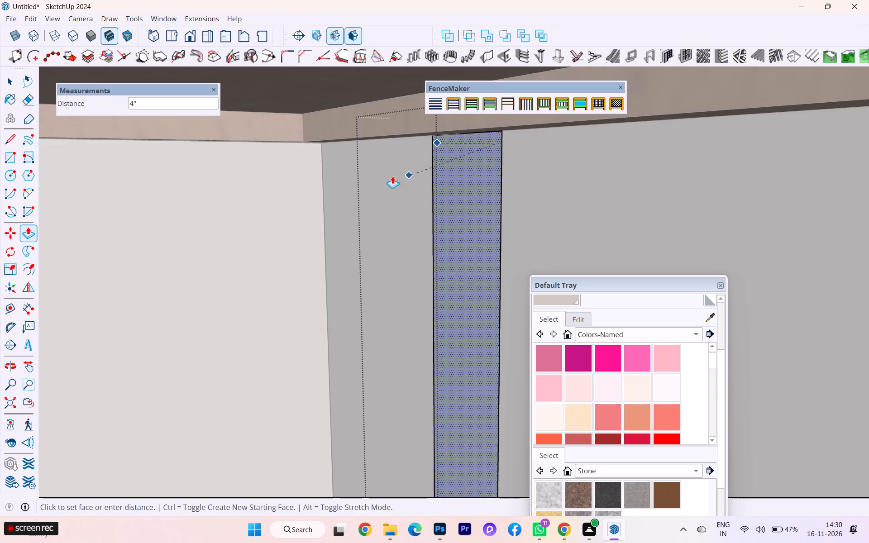
middle_click_drag(387, 176, 336, 174)
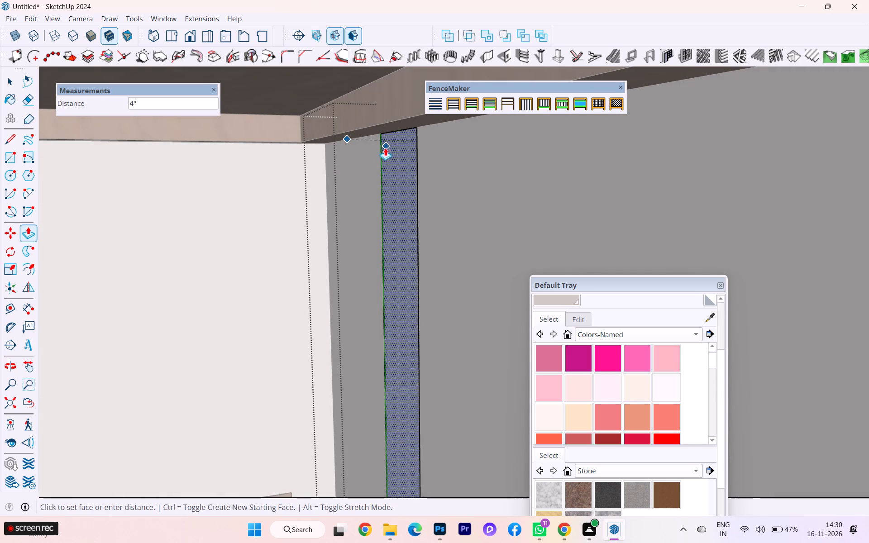
scroll(391, 170, "up", 1)
left_click(394, 176)
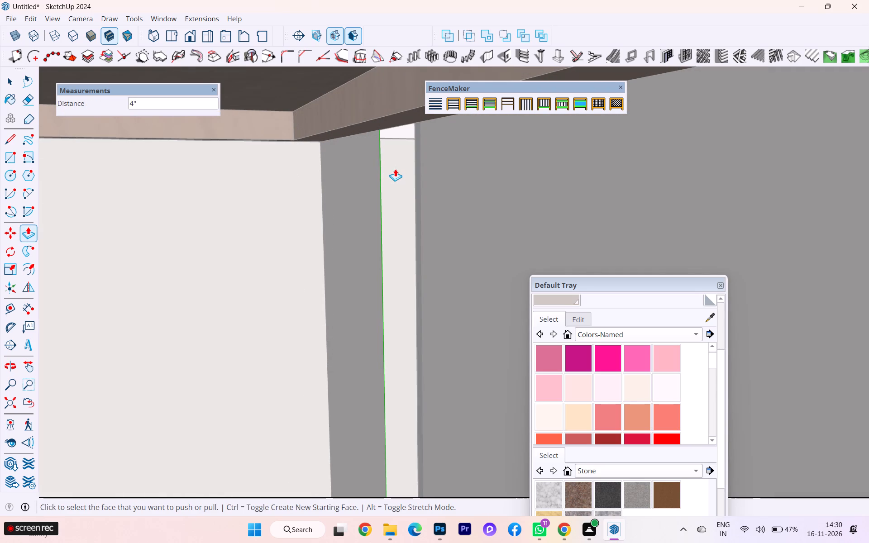
Undo the 4" push and push the strip's same long face in by about 1 1/4" instead.
key("ctrl+z")
left_click(327, 144)
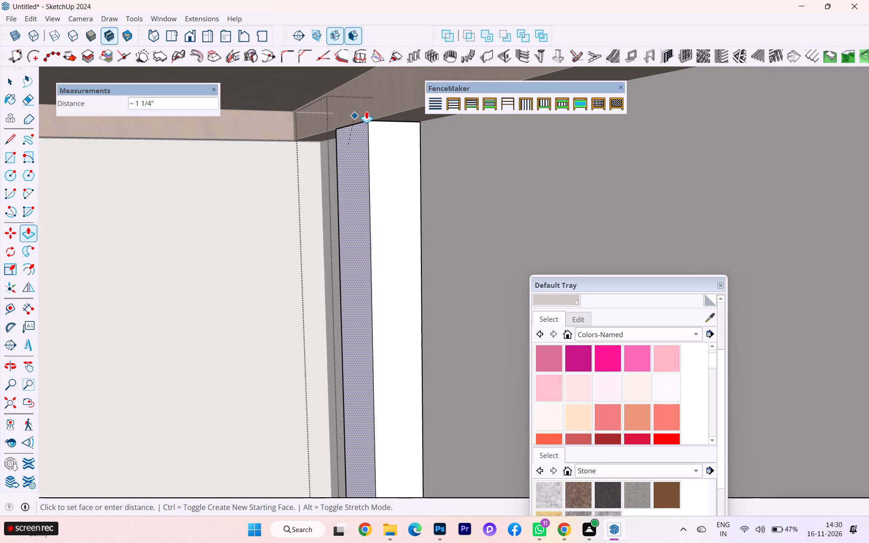
left_click(399, 104)
Paint the strip's two faces visible from the balcony front with the plain brown material from the Stone collection.
scroll(322, 146, "down", 1)
middle_click_drag(319, 146, 275, 149)
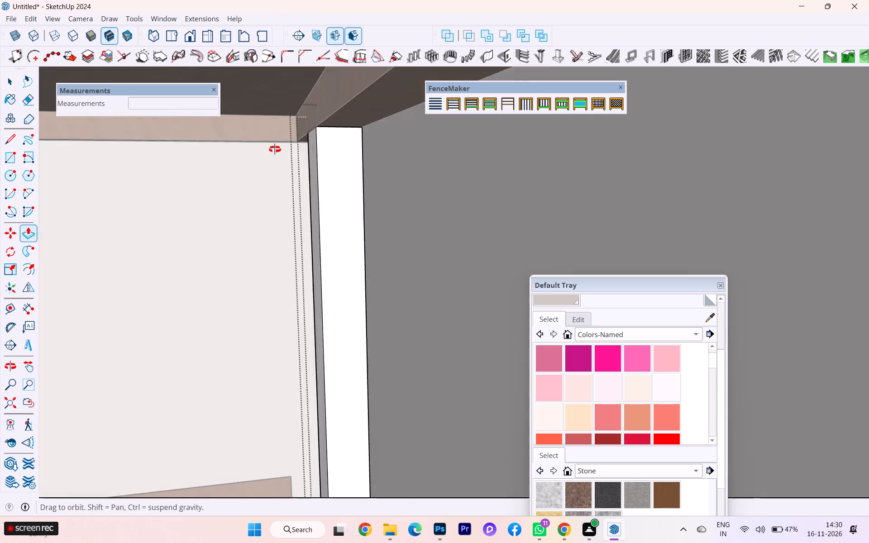
middle_click_drag(275, 149, 305, 150)
scroll(312, 91, "down", 10)
scroll(310, 111, "up", 1)
scroll(310, 114, "down", 7)
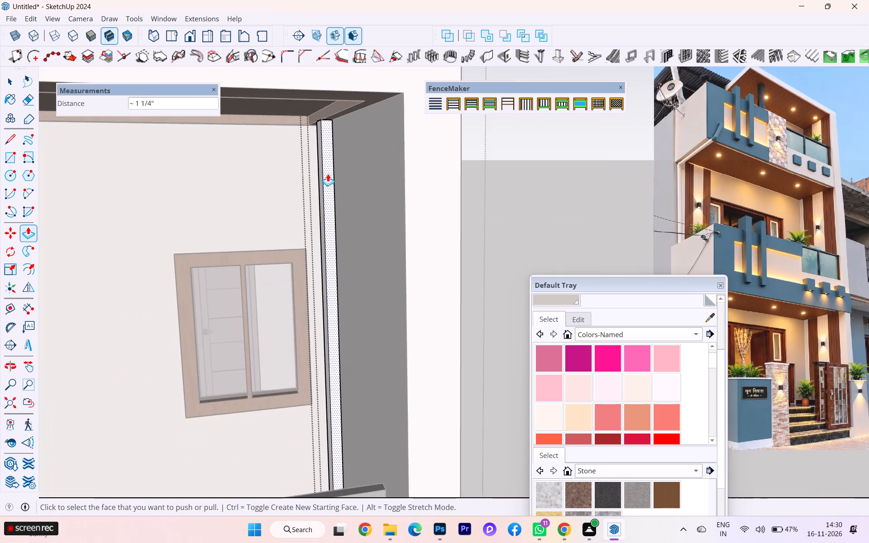
scroll(328, 174, "down", 2)
middle_click_drag(328, 190, 369, 186)
scroll(311, 153, "down", 6)
scroll(309, 160, "up", 1)
scroll(312, 171, "down", 1)
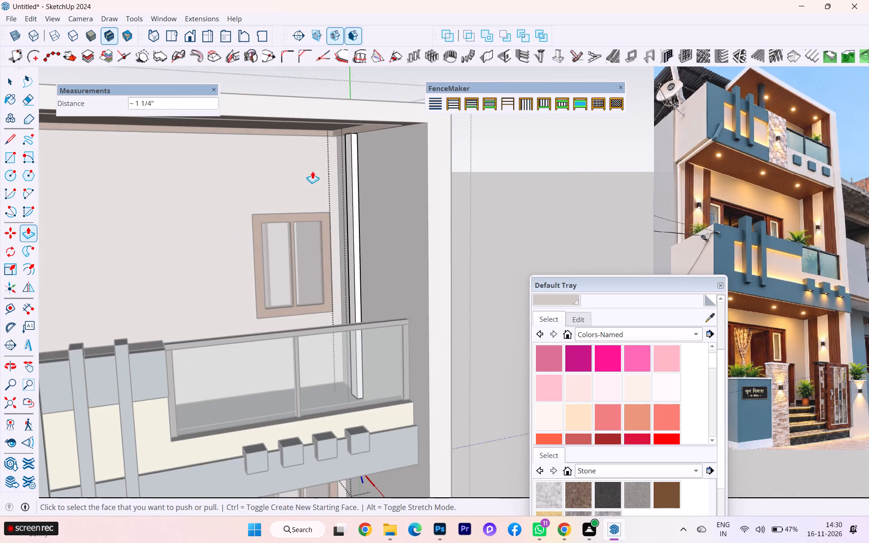
scroll(338, 235, "down", 2)
middle_click_drag(356, 243, 416, 269)
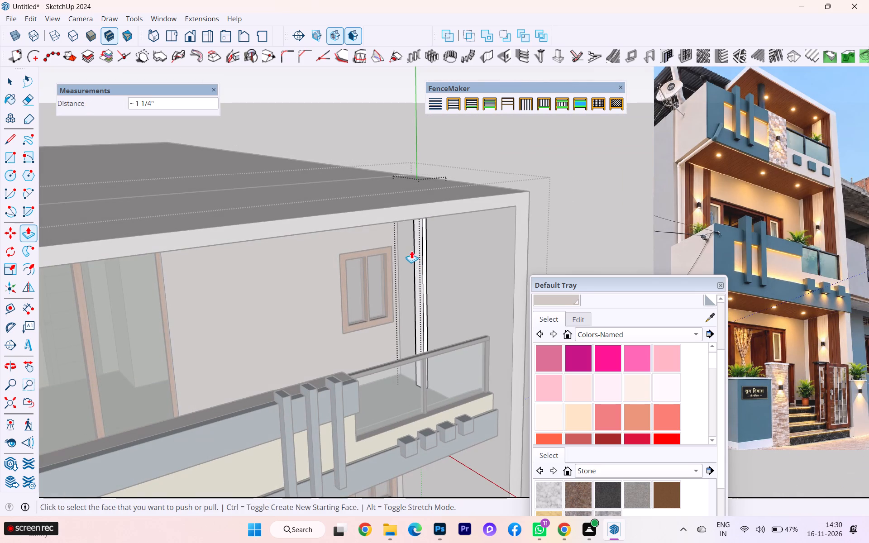
left_click(10, 84)
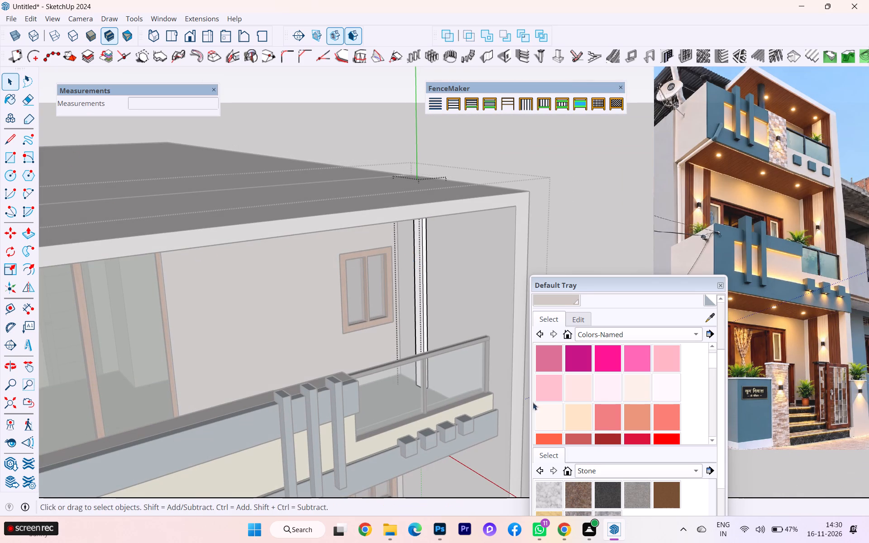
scroll(602, 425, "up", 6)
scroll(643, 437, "down", 2)
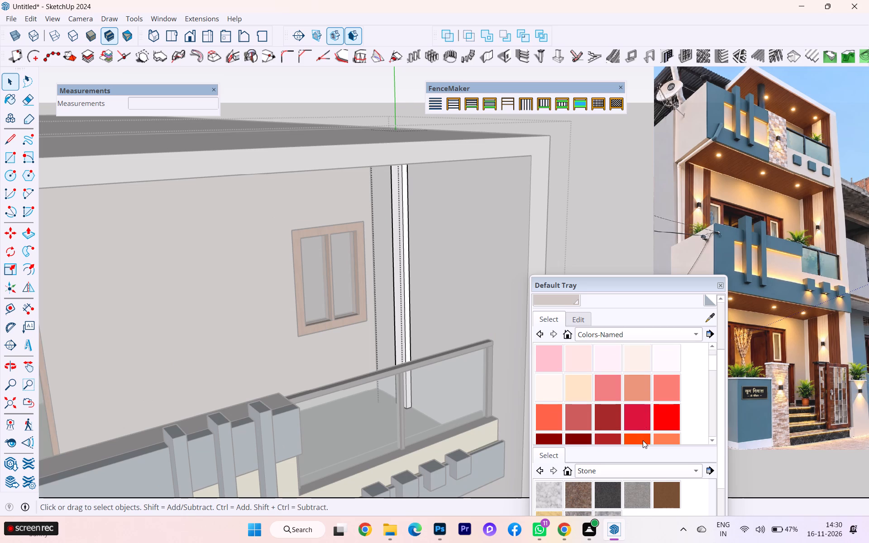
left_click(665, 497)
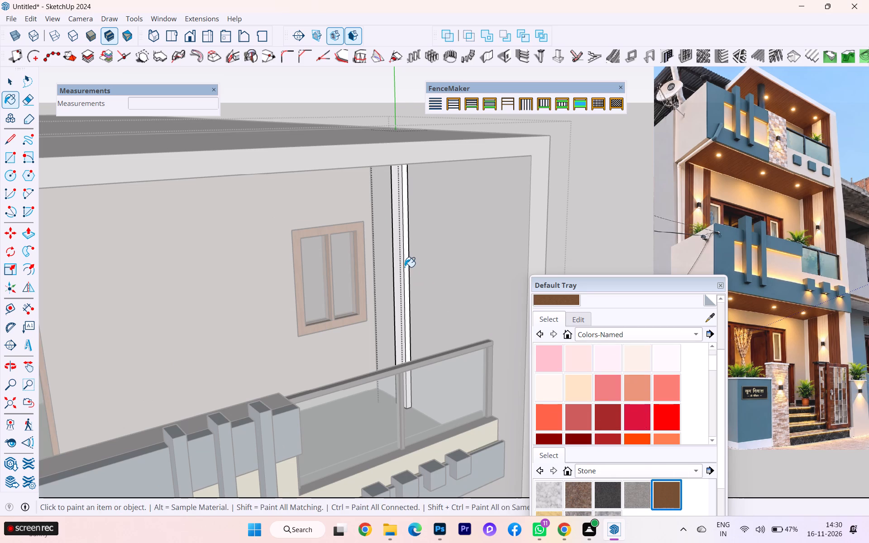
left_click(404, 265)
left_click(407, 252)
Paint the strip's remaining unpainted narrow long face with the same brown Stone material.
scroll(406, 249, "up", 3)
scroll(406, 249, "down", 1)
scroll(406, 249, "up", 4)
scroll(406, 249, "down", 1)
scroll(406, 249, "up", 2)
middle_click_drag(422, 255, 501, 252)
scroll(473, 255, "up", 1)
scroll(473, 255, "down", 1)
scroll(473, 255, "up", 1)
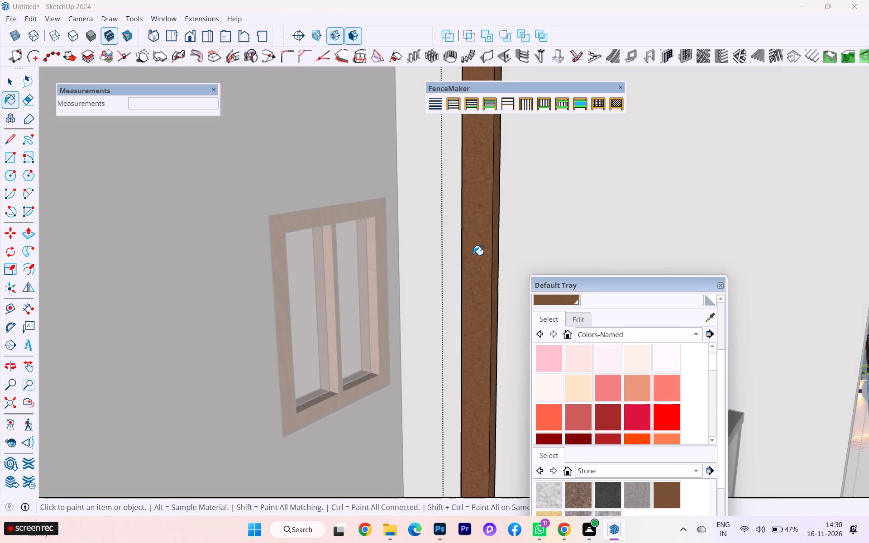
scroll(473, 255, "up", 3)
scroll(472, 253, "down", 1)
scroll(472, 253, "up", 5)
middle_click_drag(510, 261, 672, 246)
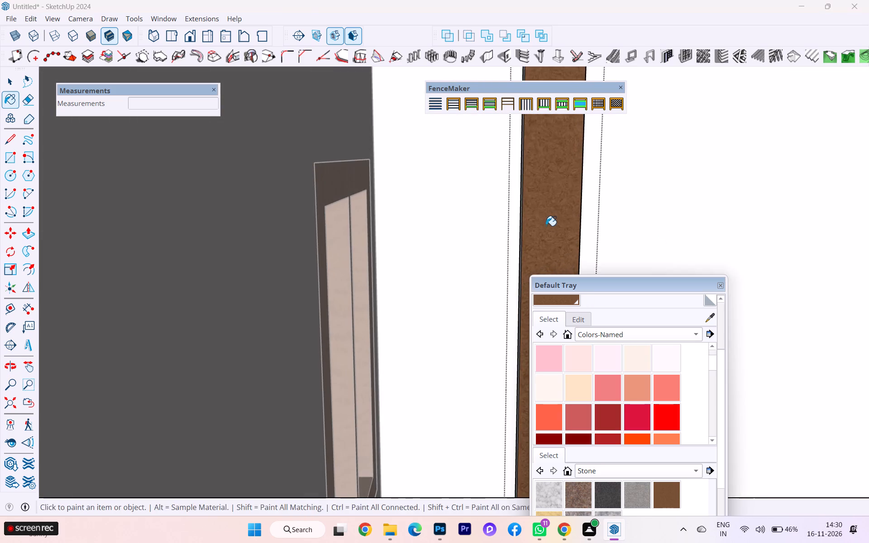
middle_click_drag(545, 226, 517, 246)
scroll(540, 224, "up", 3)
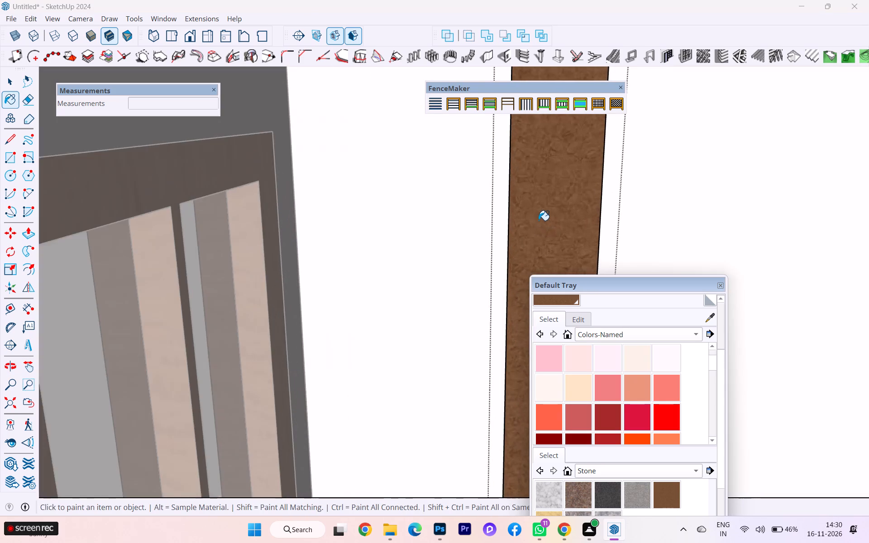
scroll(539, 220, "up", 2)
scroll(539, 222, "down", 2)
scroll(539, 222, "up", 5)
scroll(538, 233, "down", 1)
middle_click_drag(538, 234, 638, 240)
scroll(500, 234, "up", 1)
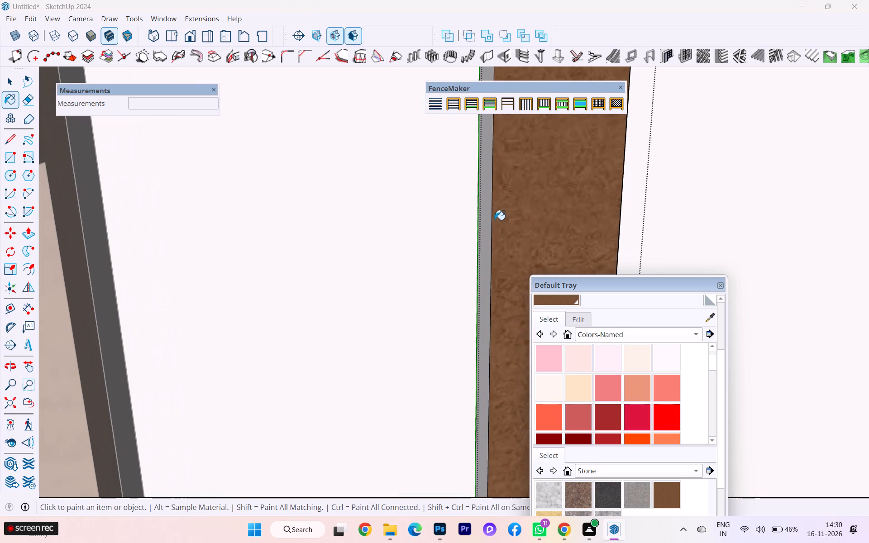
left_click(488, 212)
Close and reopen the strip component inside the front frame group, and hide the rest of the model.
scroll(563, 210, "down", 9)
scroll(582, 216, "up", 1)
scroll(599, 220, "down", 3)
middle_click_drag(506, 233, 374, 265)
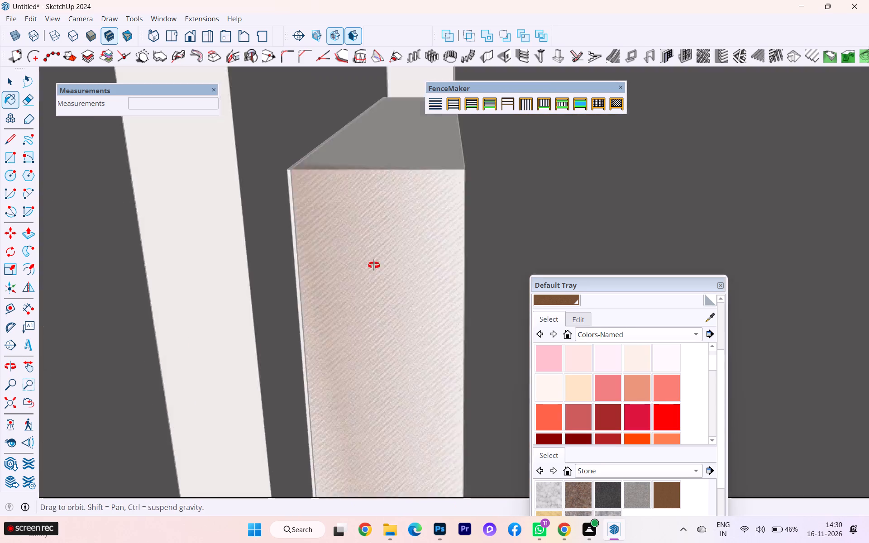
middle_click_drag(374, 265, 210, 271)
left_click(17, 402)
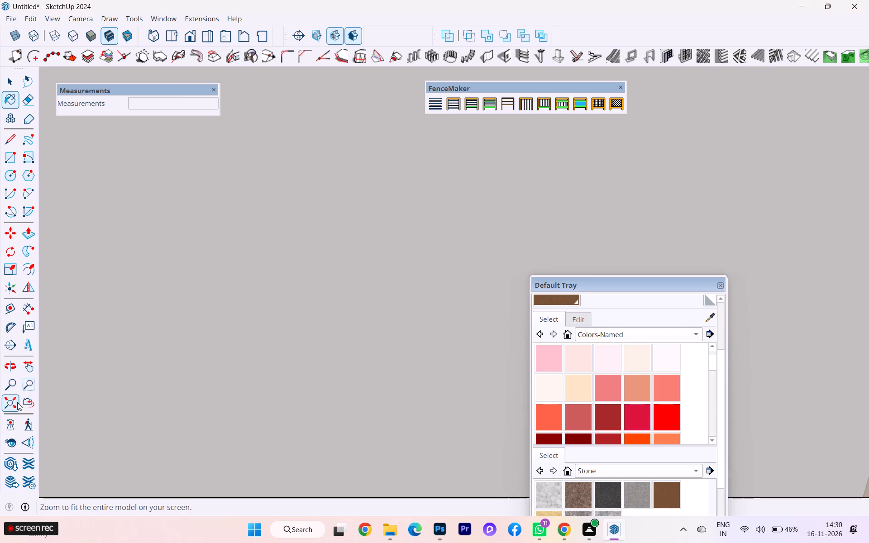
scroll(119, 331, "down", 3)
scroll(124, 329, "up", 1)
left_click(8, 81)
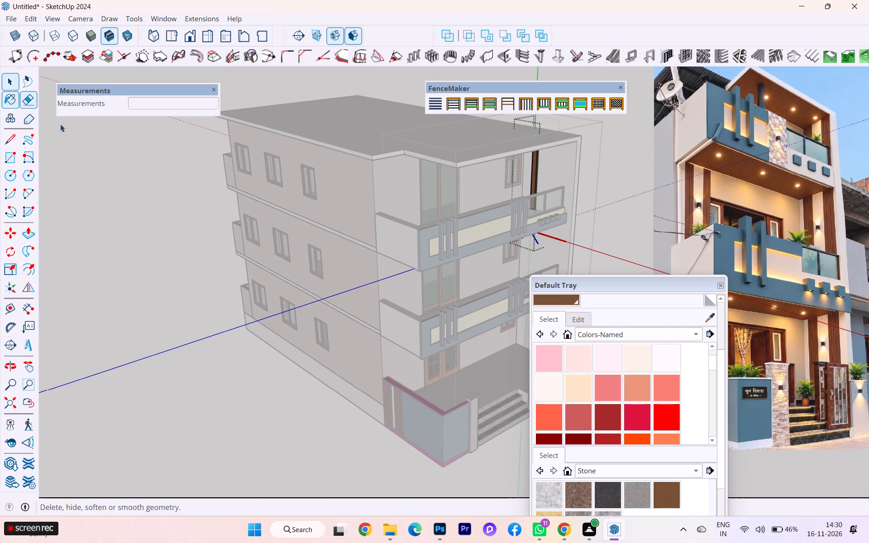
left_click(146, 276)
scroll(477, 245, "up", 5)
triple_click(541, 153)
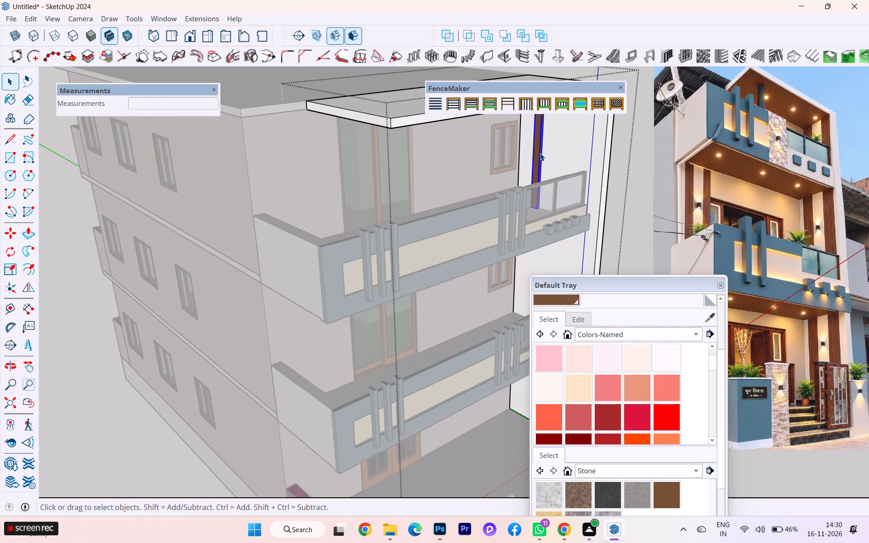
scroll(539, 152, "up", 2)
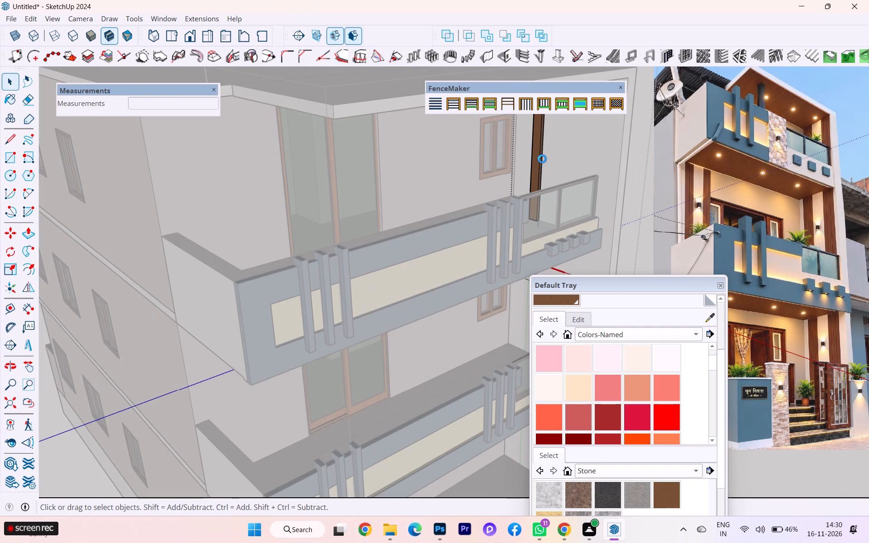
key("h")
Apply the brown Stone material to all faces of the isolated strip and close the strip component.
scroll(469, 236, "down", 7)
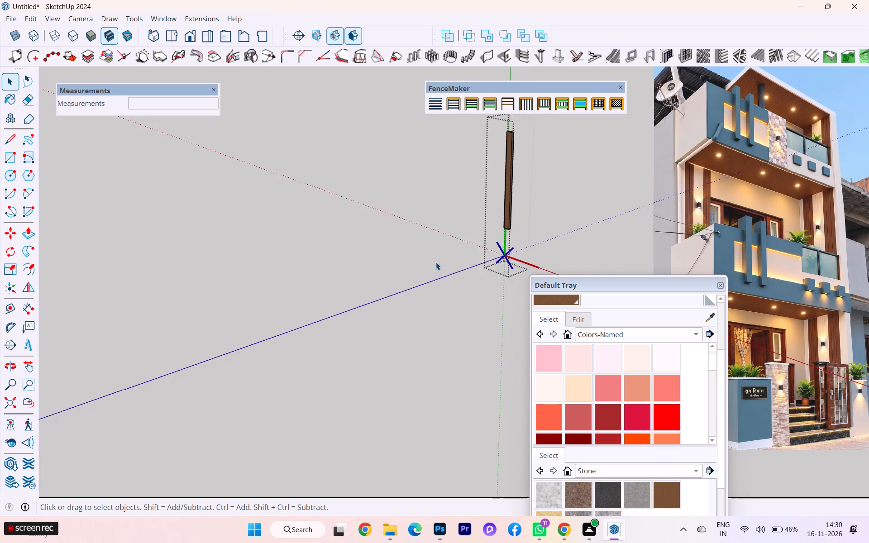
scroll(436, 262, "down", 3)
scroll(498, 169, "down", 2)
scroll(498, 169, "up", 7)
middle_click_drag(496, 188, 425, 210)
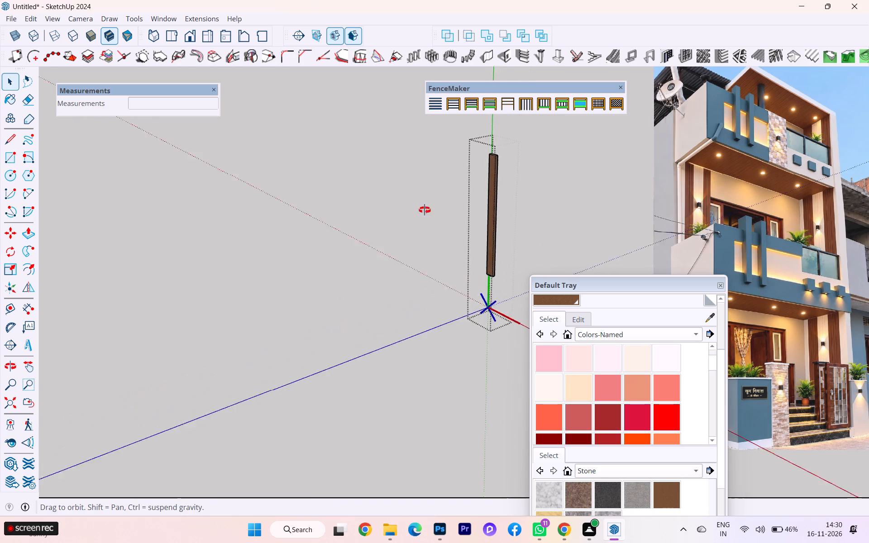
middle_click_drag(425, 210, 330, 233)
scroll(331, 232, "up", 1)
triple_click(540, 185)
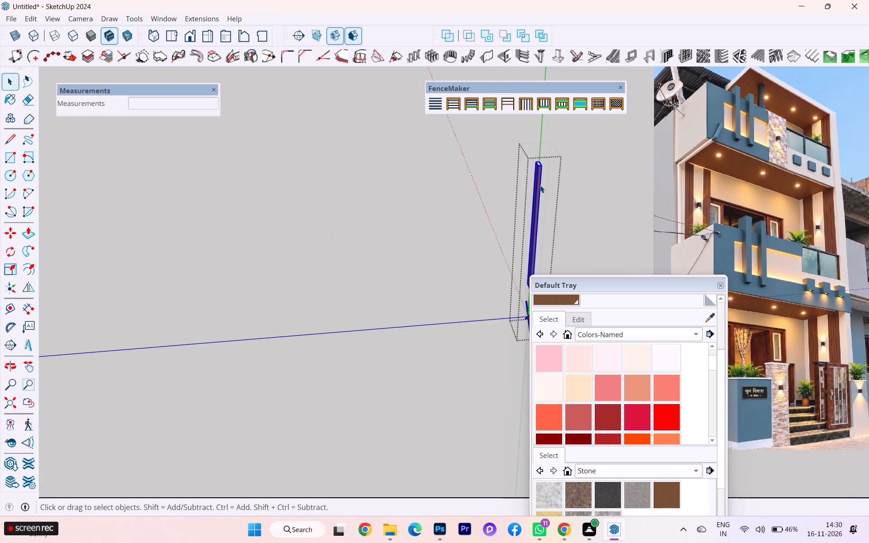
triple_click(540, 185)
left_click(566, 297)
left_click(540, 209)
left_click(536, 198)
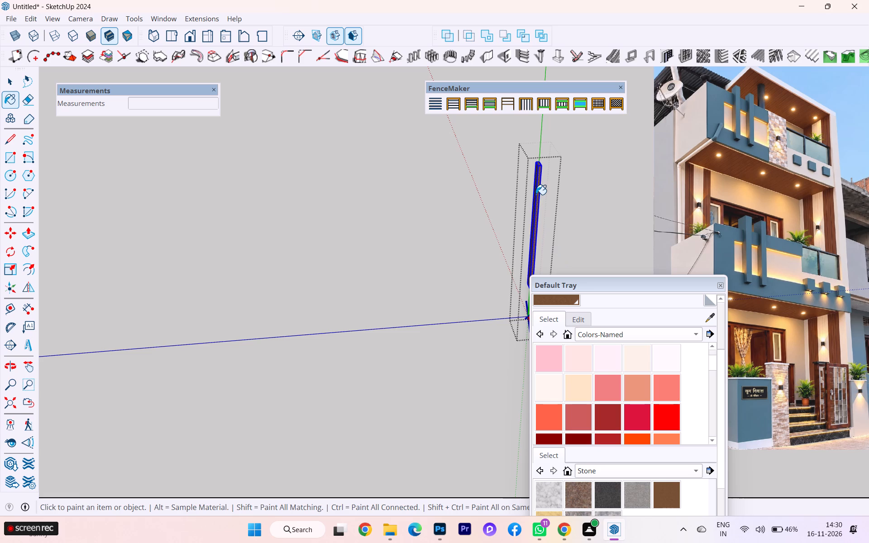
left_click(10, 78)
left_click(219, 235)
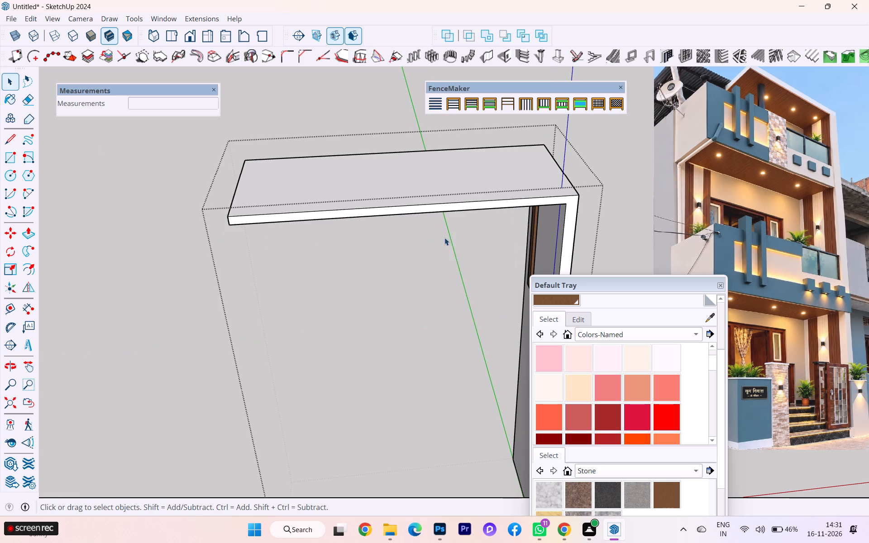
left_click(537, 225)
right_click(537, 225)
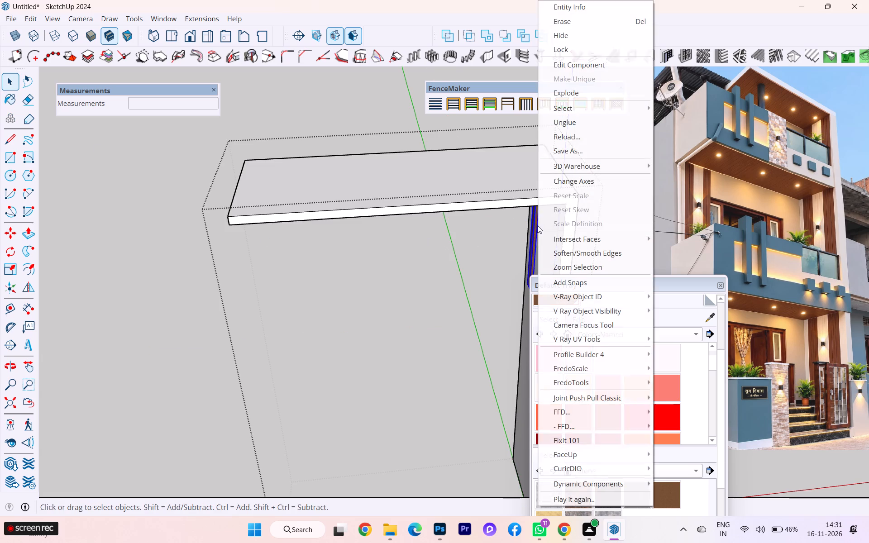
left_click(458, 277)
Close the front frame group to return to the whole house model.
scroll(438, 280, "down", 1)
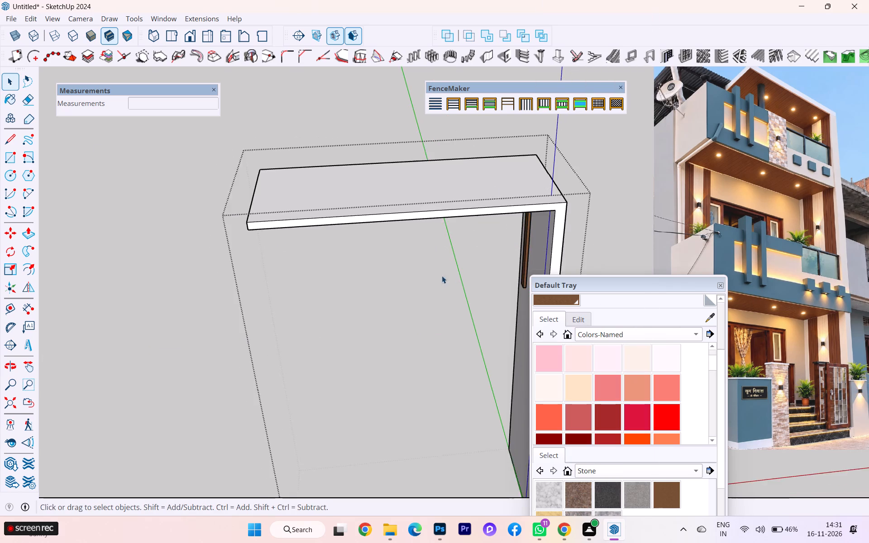
middle_click_drag(445, 272, 484, 209)
left_click(401, 275)
left_click(112, 306)
Examine the front frame with its brown strip, the balconies and the compound wall's vertical strips against the reference photo.
scroll(516, 248, "up", 2)
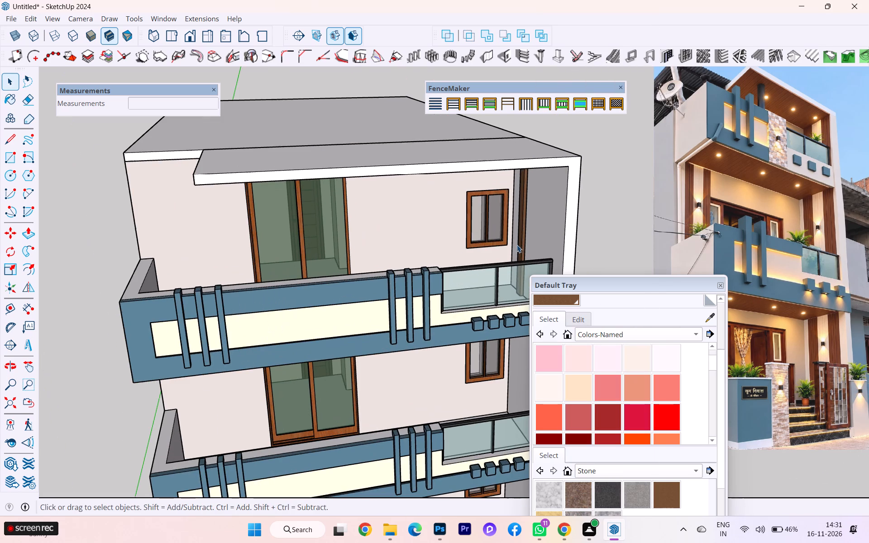
left_click(520, 226)
middle_click(526, 240)
scroll(526, 238, "up", 1)
middle_click_drag(528, 233, 608, 237)
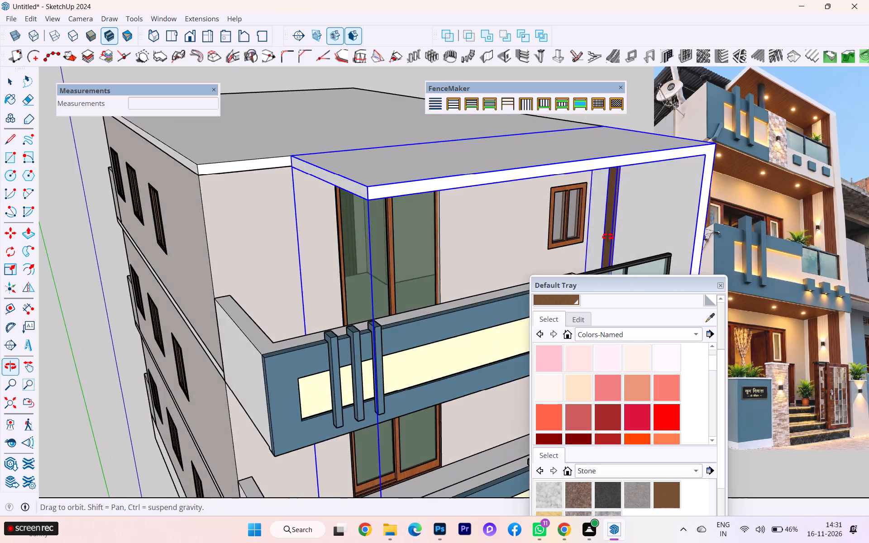
middle_click_drag(608, 237, 605, 233)
scroll(561, 230, "down", 7)
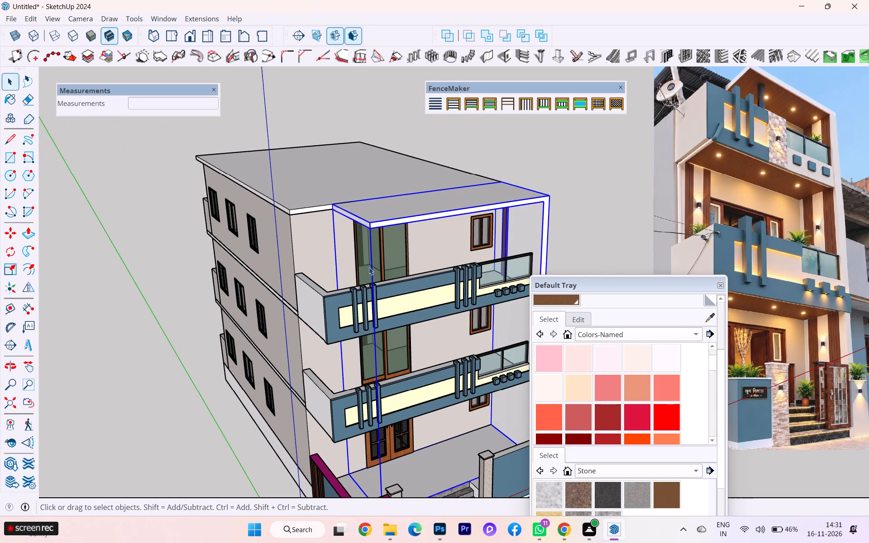
scroll(363, 353, "down", 8)
middle_click_drag(397, 429, 377, 367)
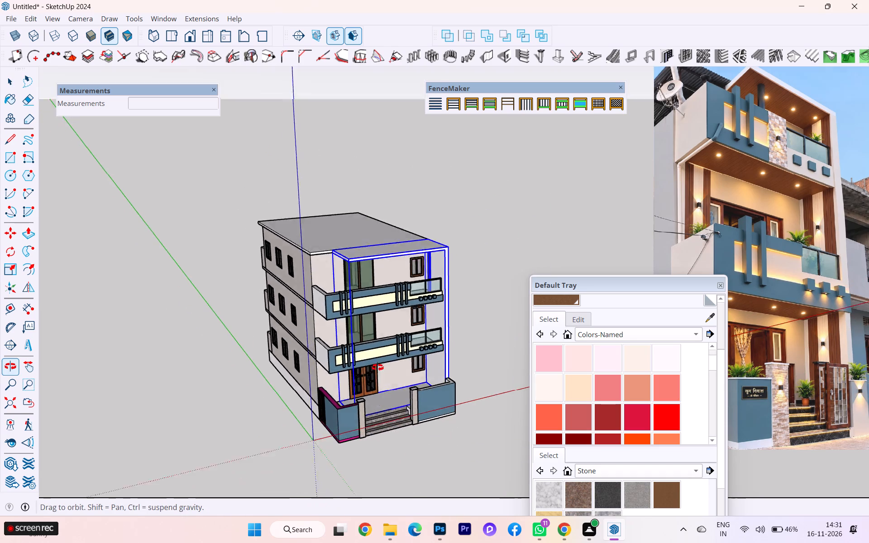
middle_click_drag(377, 367, 277, 375)
scroll(282, 386, "up", 10)
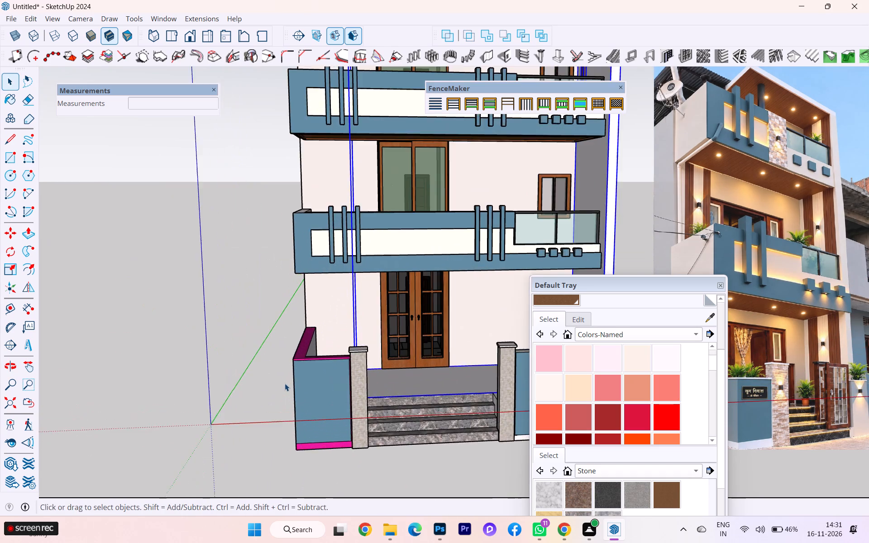
scroll(292, 386, "up", 3)
scroll(312, 366, "down", 1)
scroll(313, 366, "up", 2)
scroll(318, 357, "down", 2)
middle_click_drag(349, 357, 459, 351)
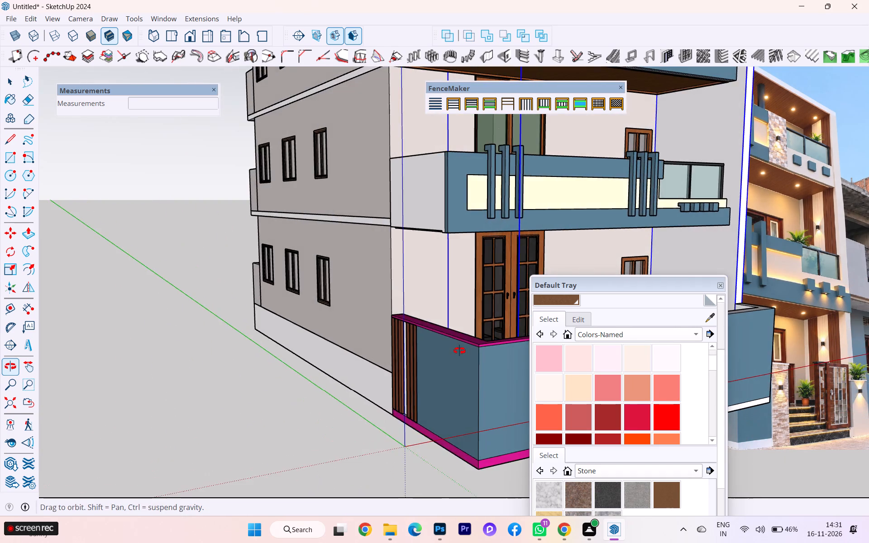
middle_click_drag(459, 351, 287, 354)
scroll(386, 364, "down", 5)
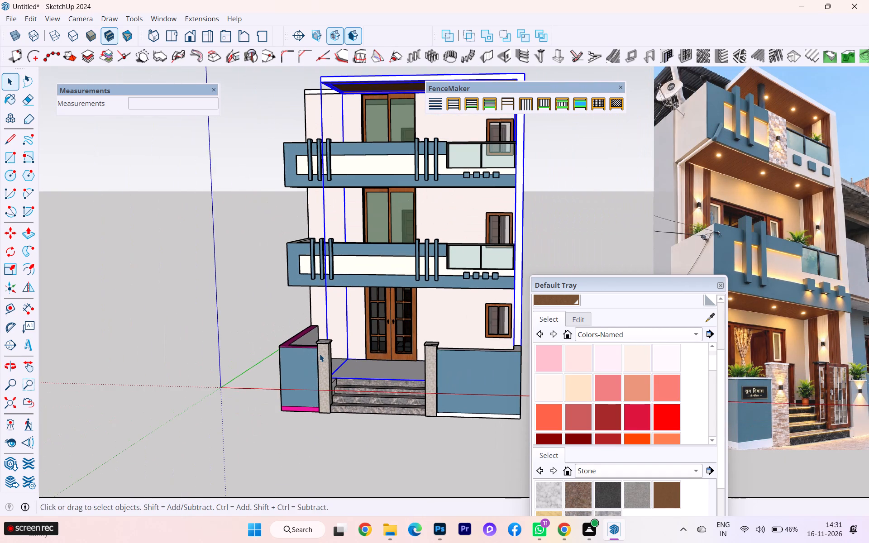
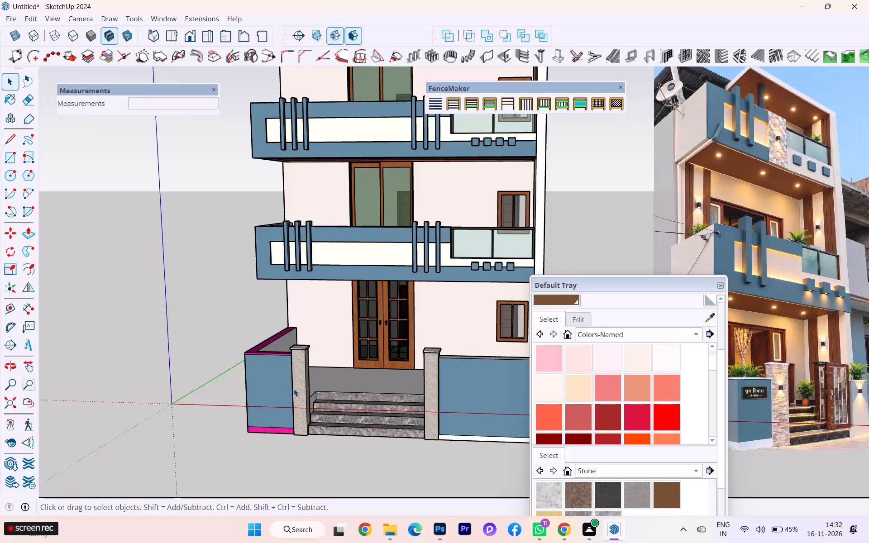
Open the boundary wall left of the entrance steps for editing and paint its front base band with 0010_Snow.
scroll(295, 393, "down", 2)
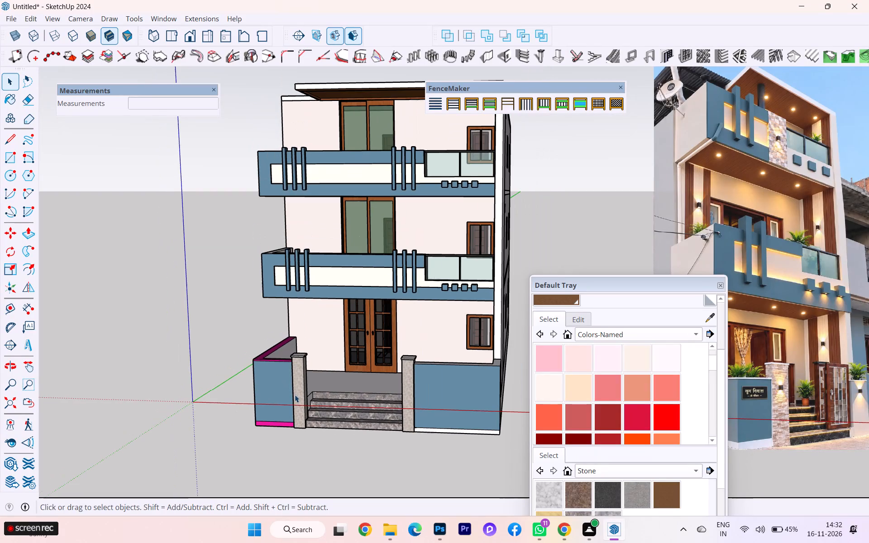
scroll(291, 400, "down", 4)
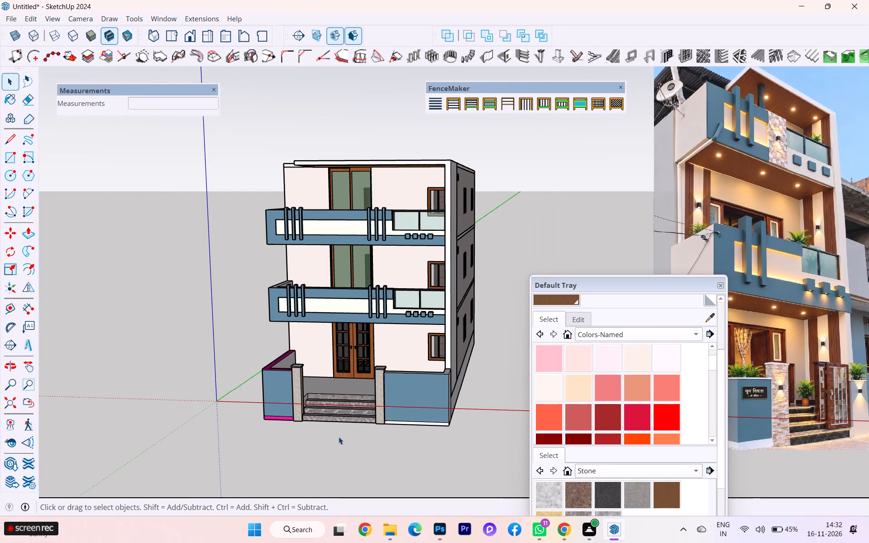
scroll(349, 448, "up", 2)
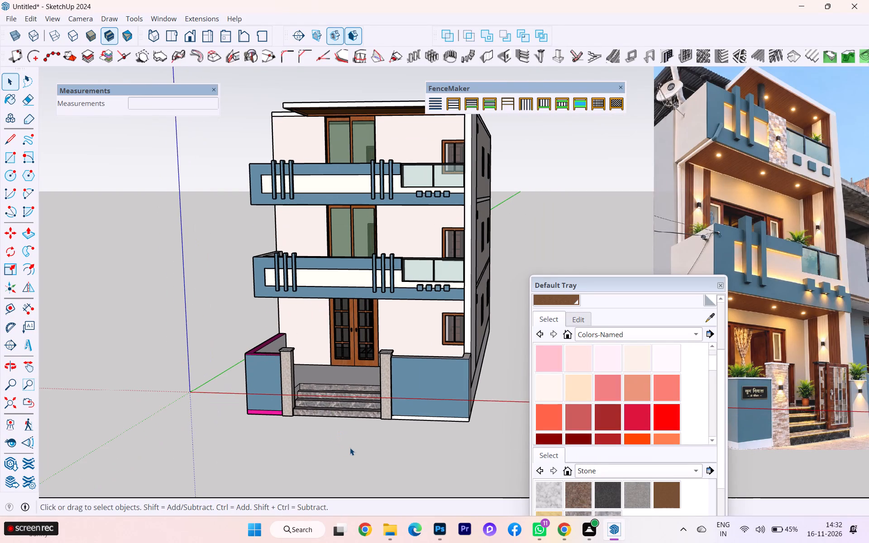
scroll(350, 457, "up", 2)
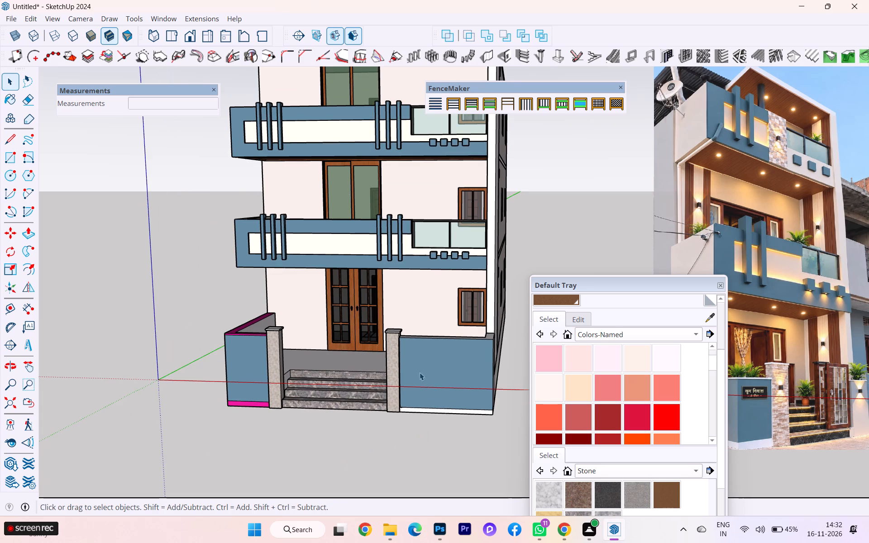
scroll(425, 320, "up", 4)
middle_click_drag(369, 384, 423, 391)
scroll(342, 444, "up", 2)
triple_click(209, 468)
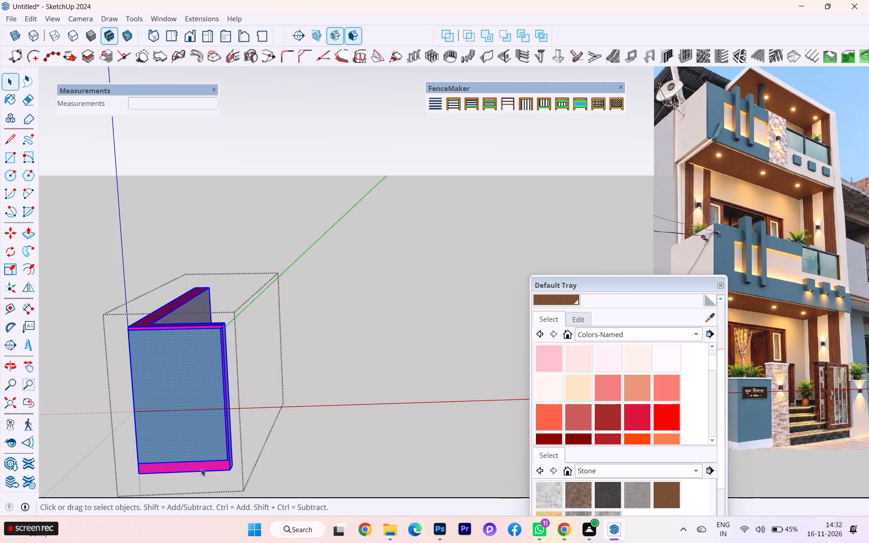
double_click(201, 468)
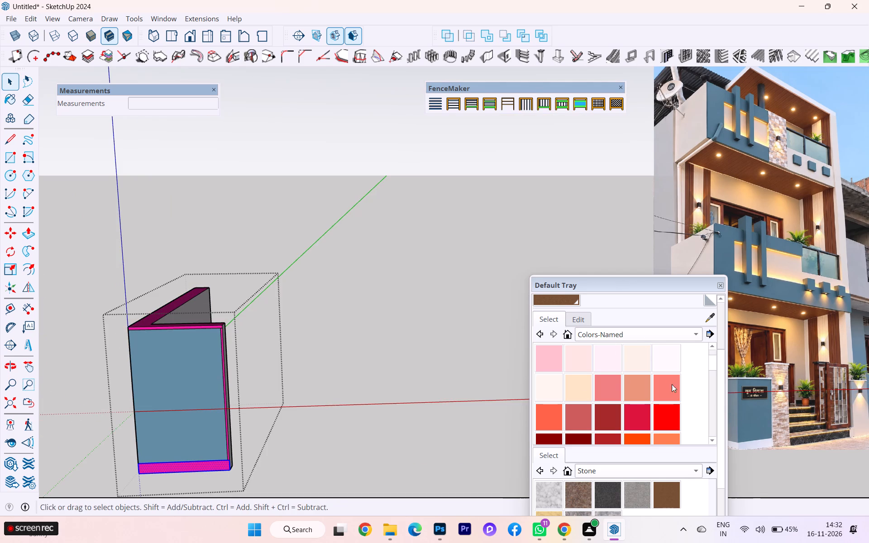
left_click(671, 361)
left_click(200, 471)
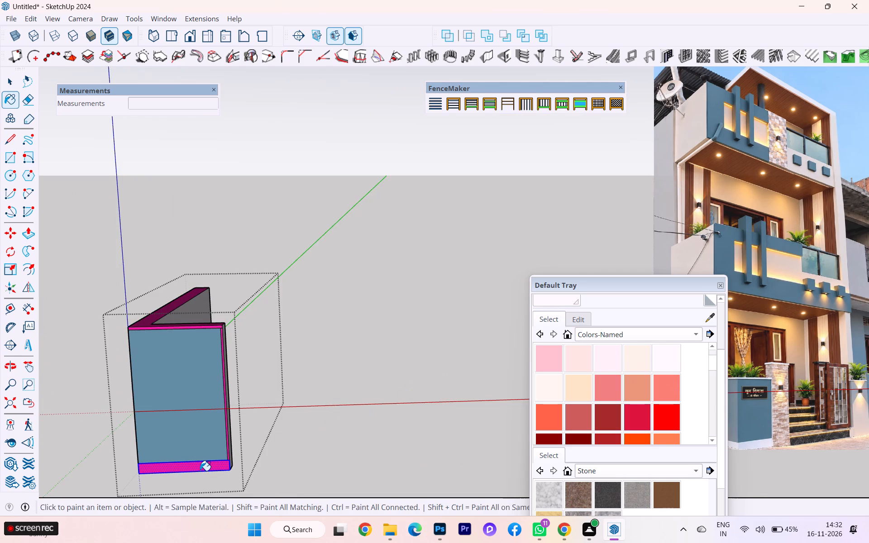
Paint the magenta coping, upper trim strips and narrow vertical edge of the left boundary wall with 0010_Snow.
scroll(228, 366, "up", 3)
scroll(219, 311, "up", 3)
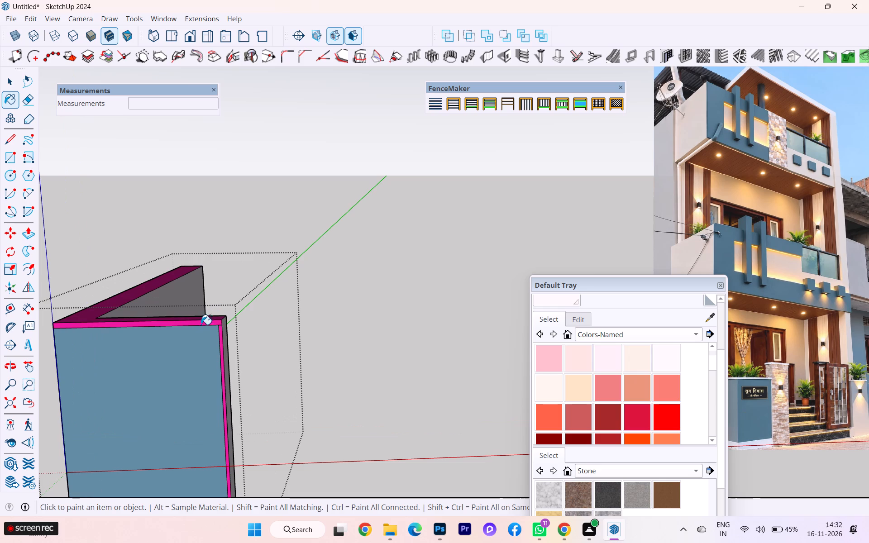
left_click(201, 322)
double_click(203, 319)
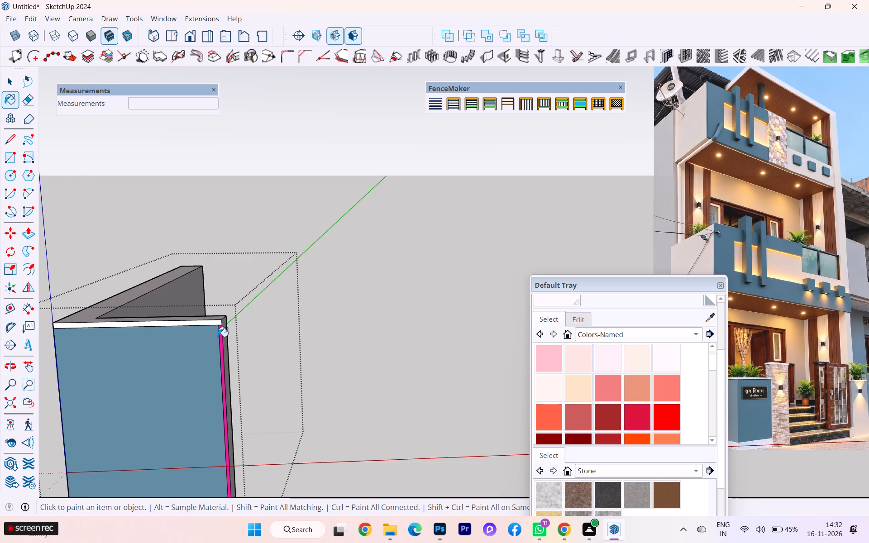
left_click(220, 332)
scroll(296, 316, "down", 4)
middle_click_drag(209, 386, 515, 371)
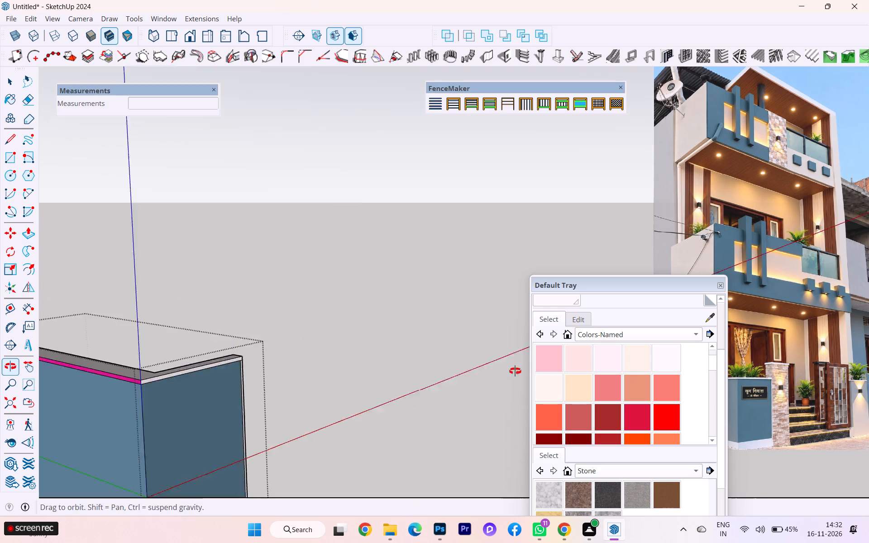
middle_click_drag(515, 371, 536, 366)
scroll(158, 376, "up", 1)
left_click(148, 389)
Paint the base band along the left boundary wall's outer side with 0010_Snow, and close the wall group.
scroll(319, 345, "down", 1)
scroll(320, 344, "up", 1)
scroll(322, 344, "down", 4)
scroll(328, 343, "up", 1)
scroll(330, 343, "down", 1)
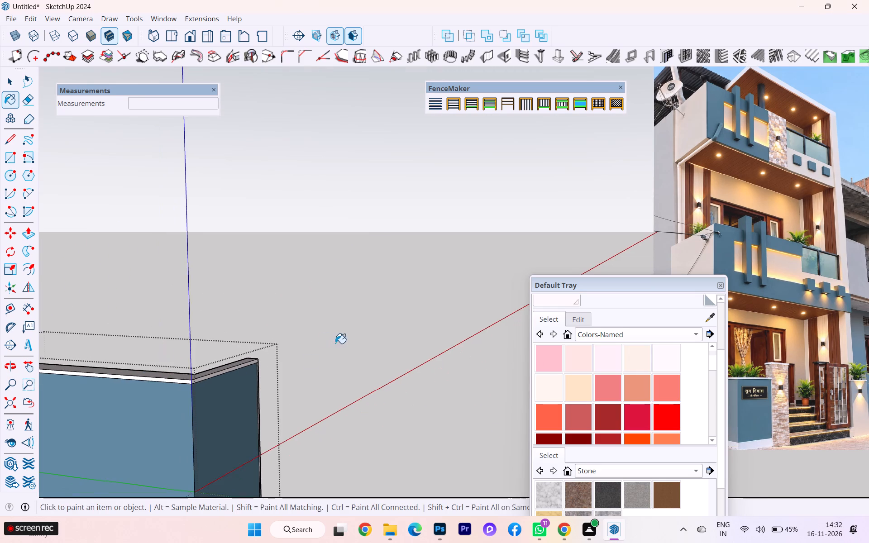
scroll(330, 349, "down", 1)
scroll(330, 349, "up", 1)
scroll(330, 349, "down", 4)
left_click(128, 491)
left_click(129, 485)
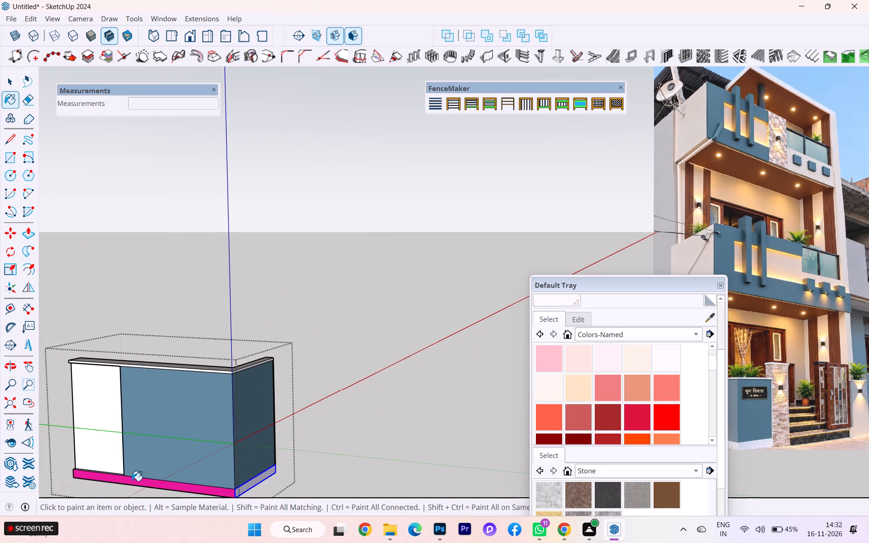
left_click(132, 481)
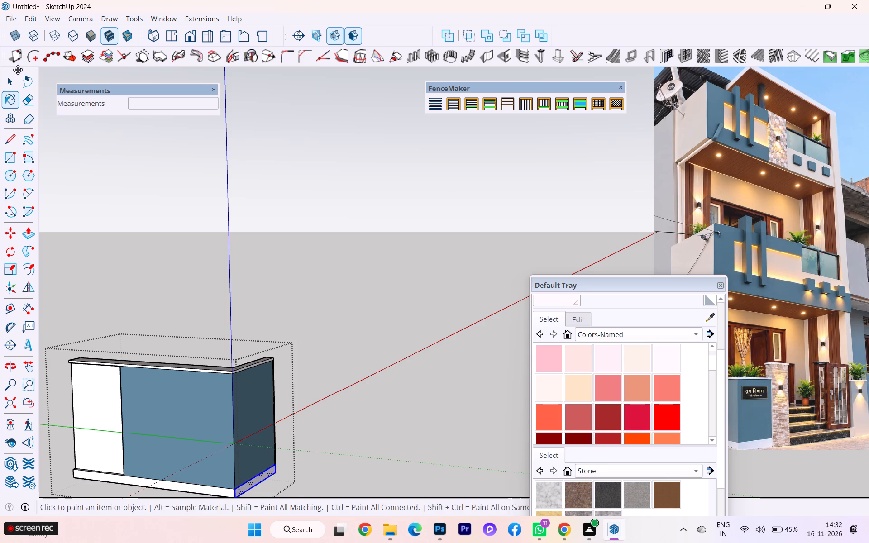
left_click(11, 81)
left_click(368, 257)
Examine the repainted boundary wall and the house's front facade from several angles.
scroll(398, 320, "down", 2)
middle_click_drag(306, 350, 287, 354)
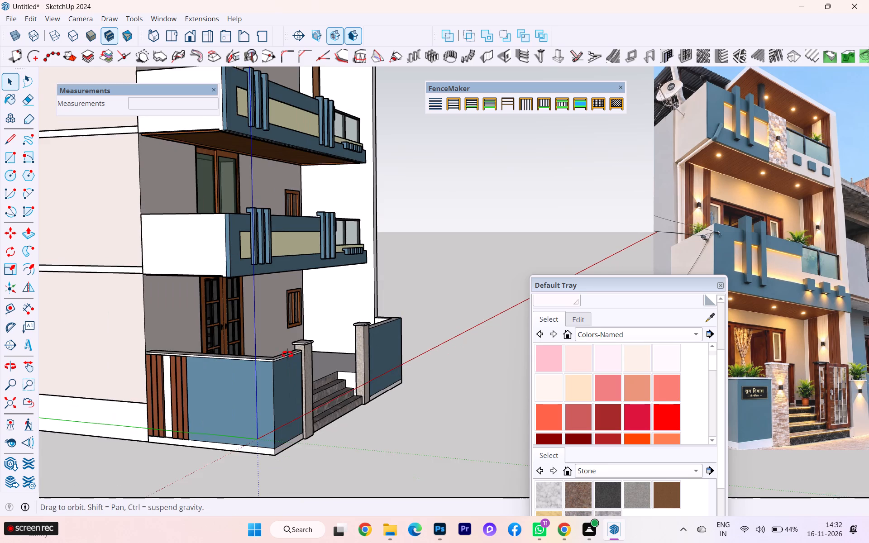
middle_click_drag(287, 354, 11, 380)
scroll(201, 324, "up", 2)
scroll(218, 317, "down", 2)
scroll(227, 320, "up", 1)
scroll(241, 301, "down", 1)
scroll(242, 304, "up", 1)
scroll(242, 304, "down", 3)
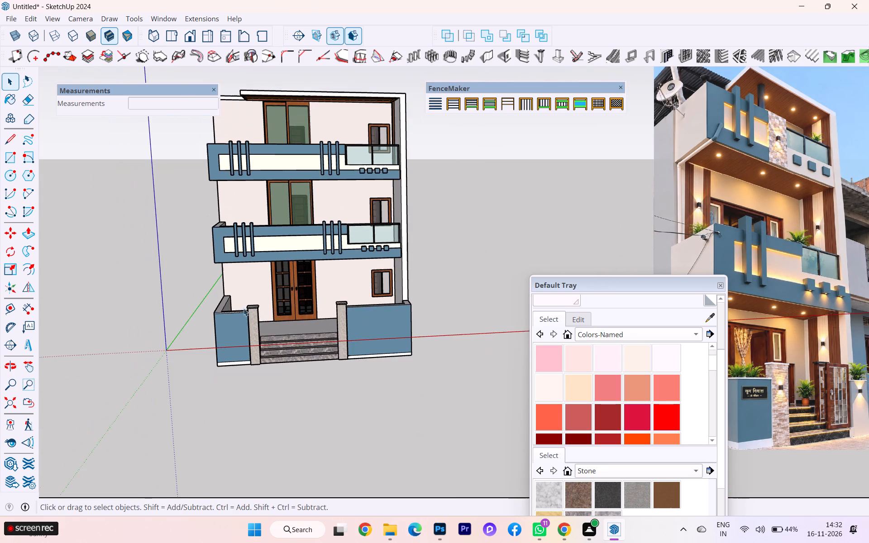
scroll(368, 213, "down", 4)
middle_click_drag(365, 219, 307, 230)
scroll(359, 160, "up", 6)
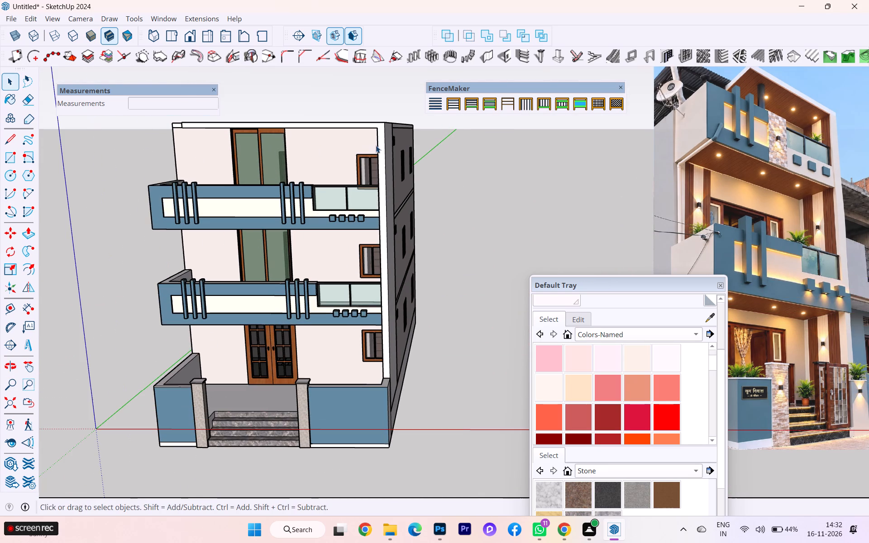
Turn off Profiles in the edge settings of the Architectural Design Style.
left_click_drag(593, 283, 606, 238)
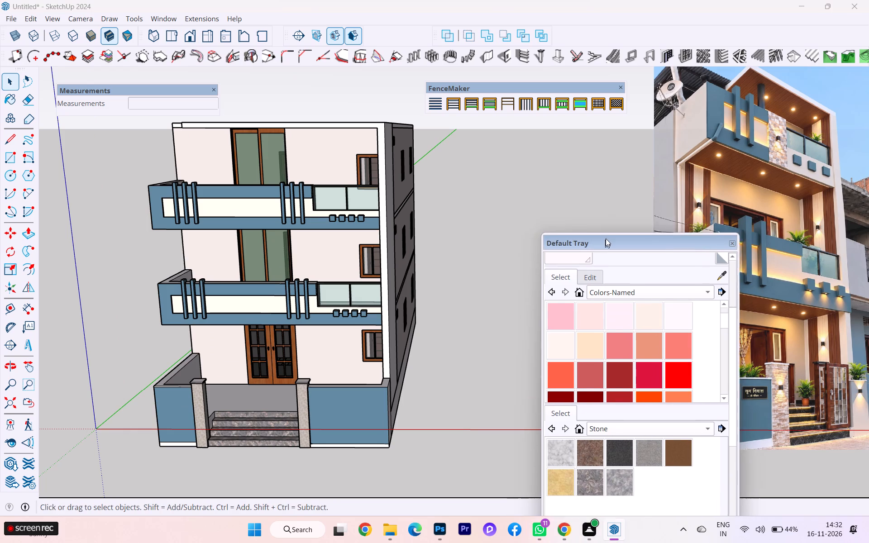
left_click_drag(606, 238, 607, 202)
scroll(606, 356, "up", 3)
scroll(613, 263, "up", 3)
scroll(692, 239, "up", 1)
scroll(692, 239, "down", 1)
scroll(692, 239, "up", 3)
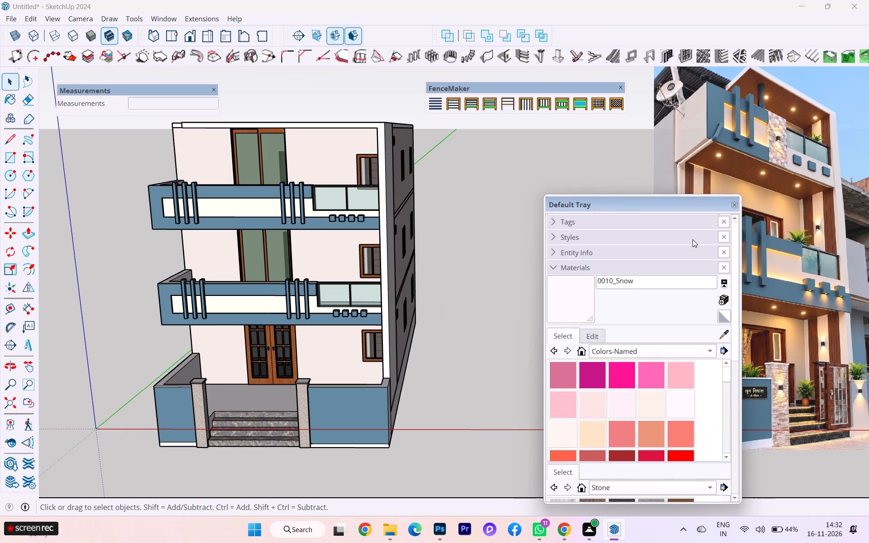
left_click(562, 241)
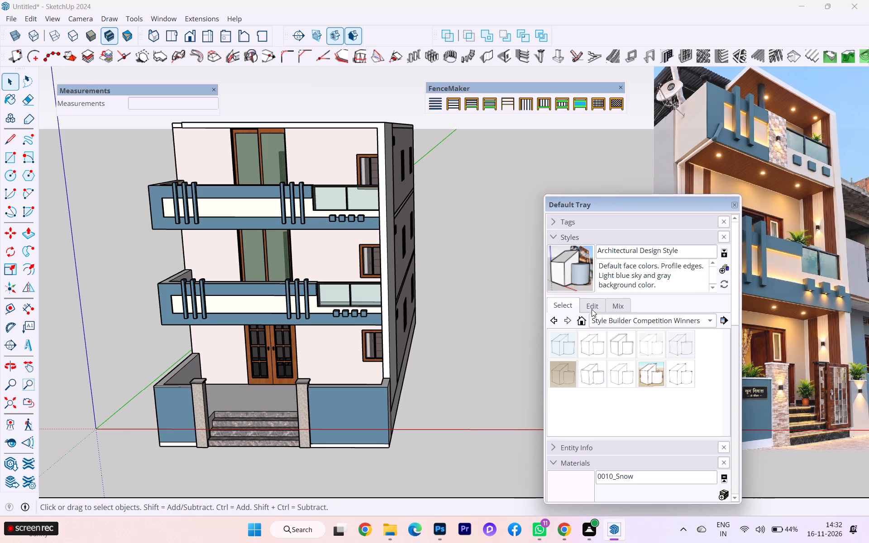
left_click(592, 309)
left_click(565, 302)
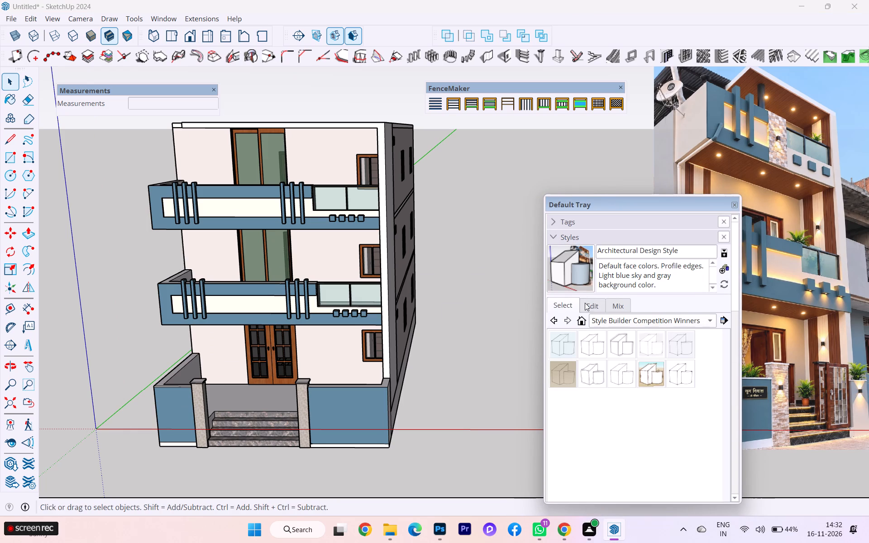
left_click(594, 303)
left_click(585, 325)
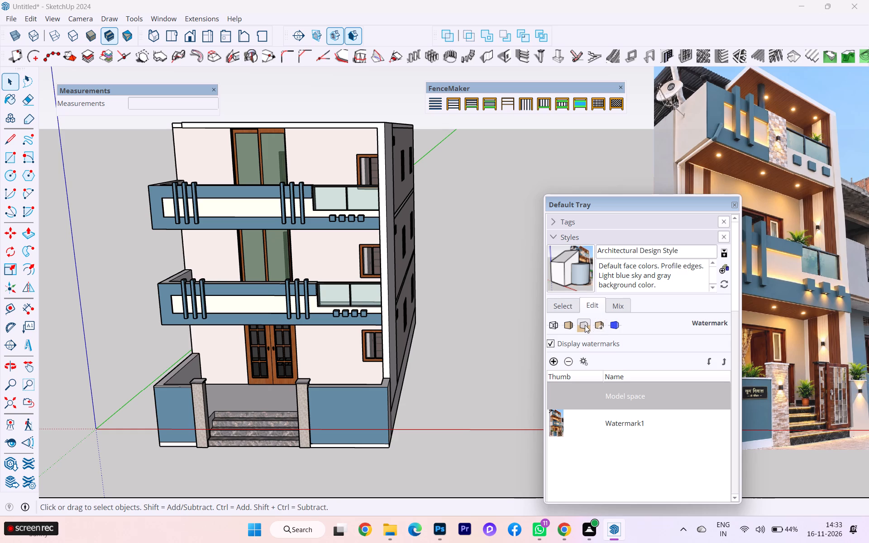
left_click(554, 325)
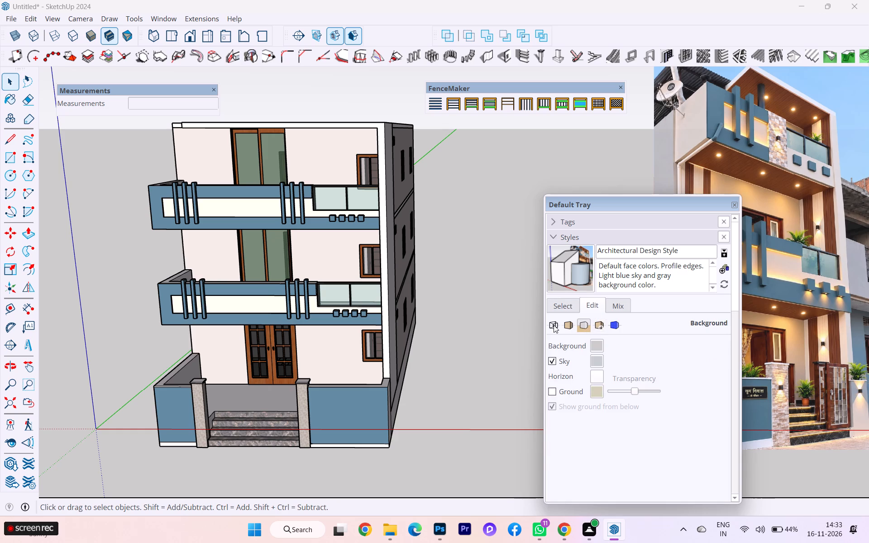
left_click(552, 379)
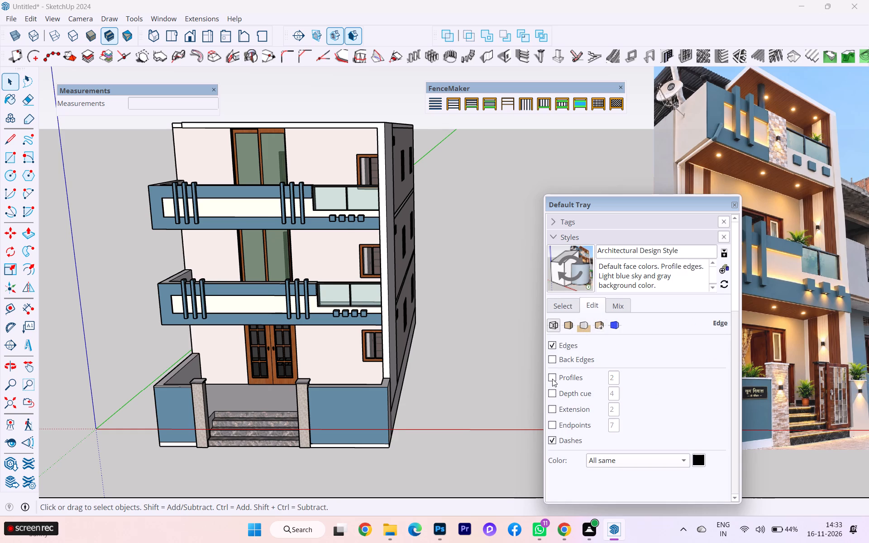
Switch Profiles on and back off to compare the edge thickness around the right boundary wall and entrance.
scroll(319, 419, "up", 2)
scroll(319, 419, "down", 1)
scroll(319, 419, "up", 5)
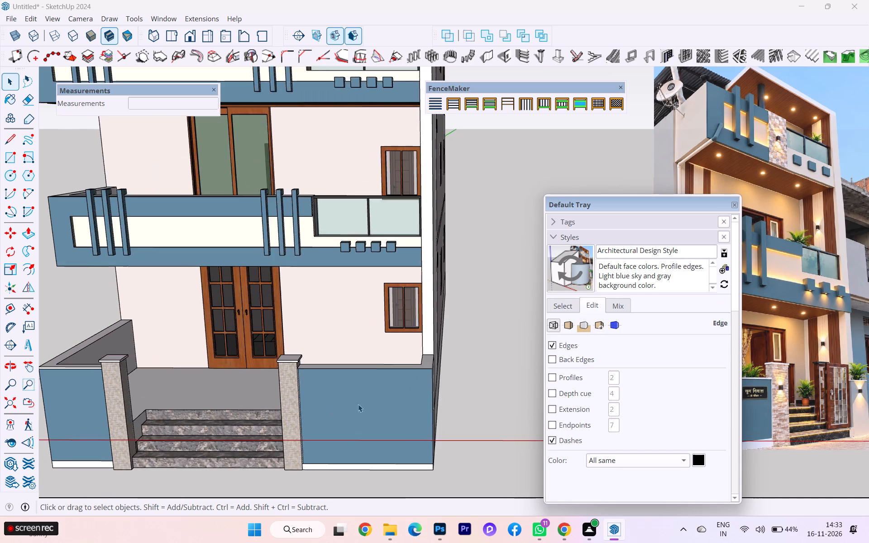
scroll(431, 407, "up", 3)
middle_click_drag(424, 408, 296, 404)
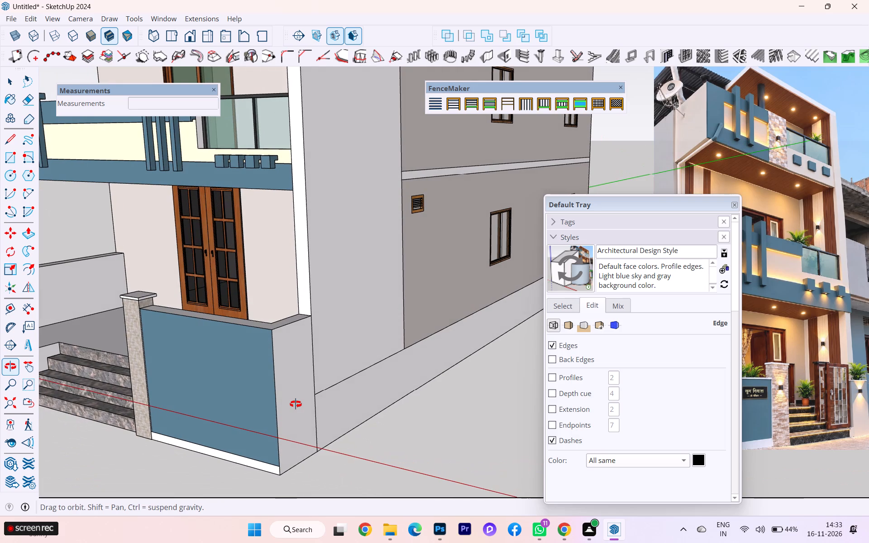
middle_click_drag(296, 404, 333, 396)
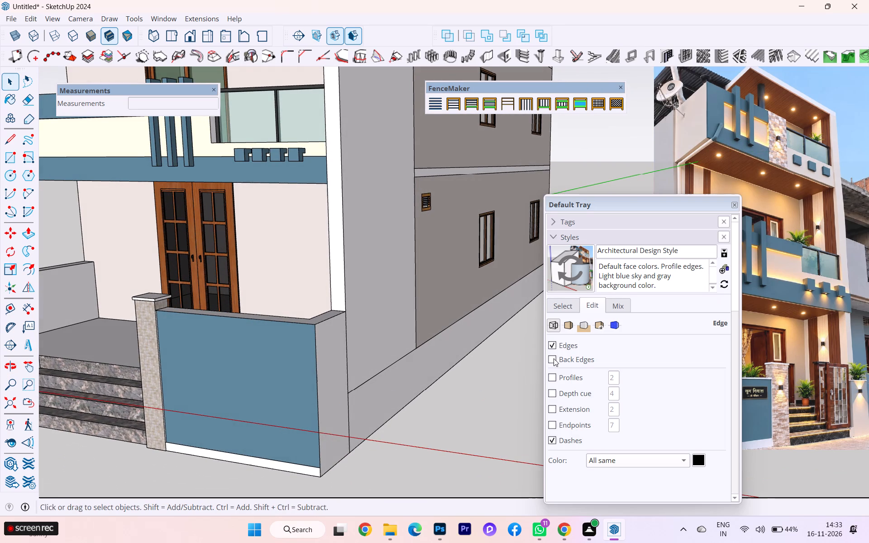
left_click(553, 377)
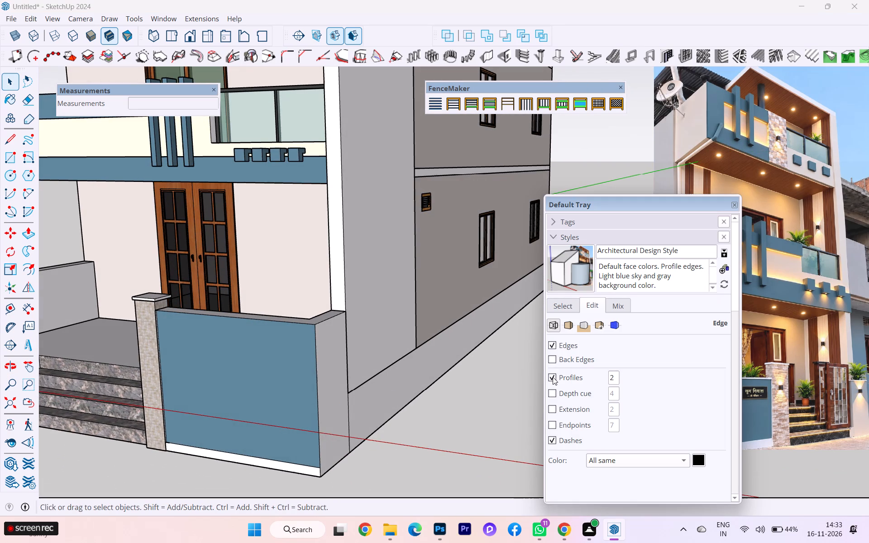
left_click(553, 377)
Examine the boundary walls, side elevation and front facade of the house with the thinner edge display.
scroll(474, 348, "down", 5)
scroll(293, 362, "down", 1)
middle_click_drag(280, 360, 296, 359)
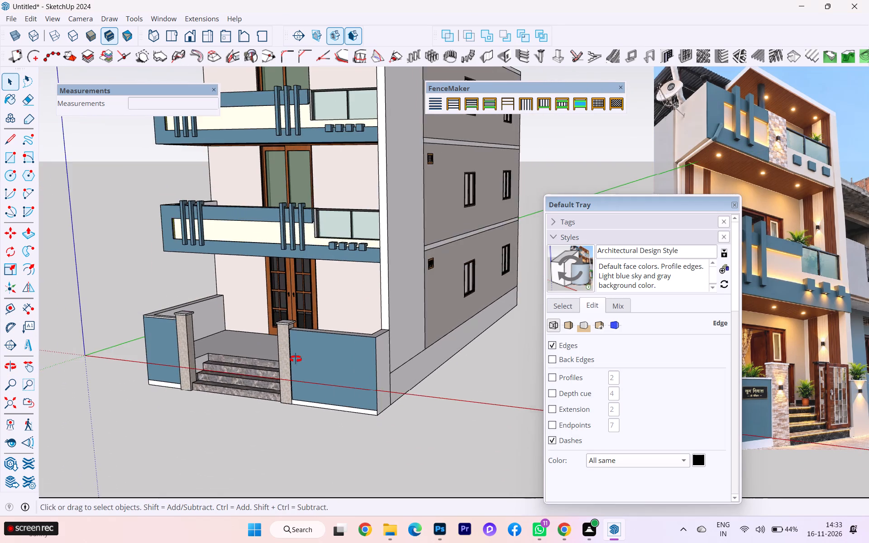
middle_click_drag(296, 359, 504, 347)
scroll(404, 355, "up", 12)
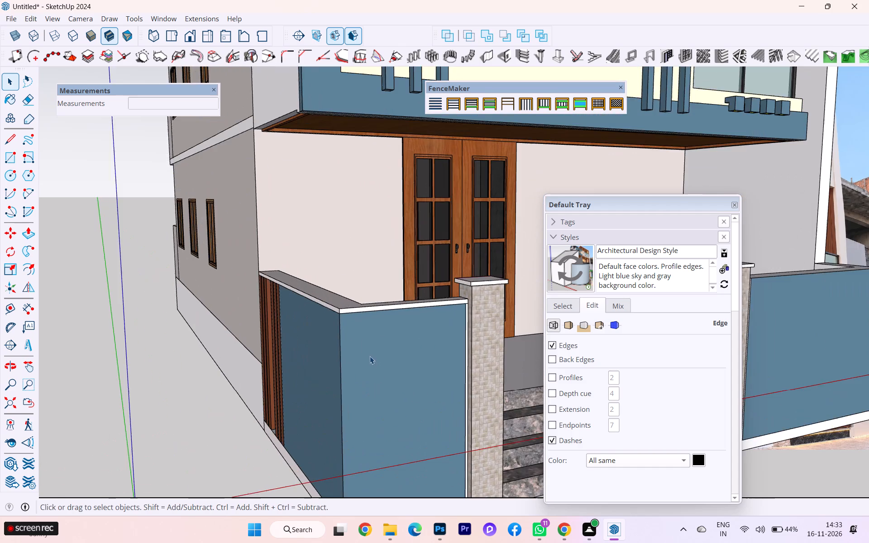
scroll(368, 355, "up", 3)
scroll(344, 324, "down", 4)
scroll(344, 324, "up", 2)
scroll(344, 324, "down", 4)
scroll(340, 324, "up", 1)
scroll(322, 322, "down", 3)
middle_click_drag(346, 333, 478, 339)
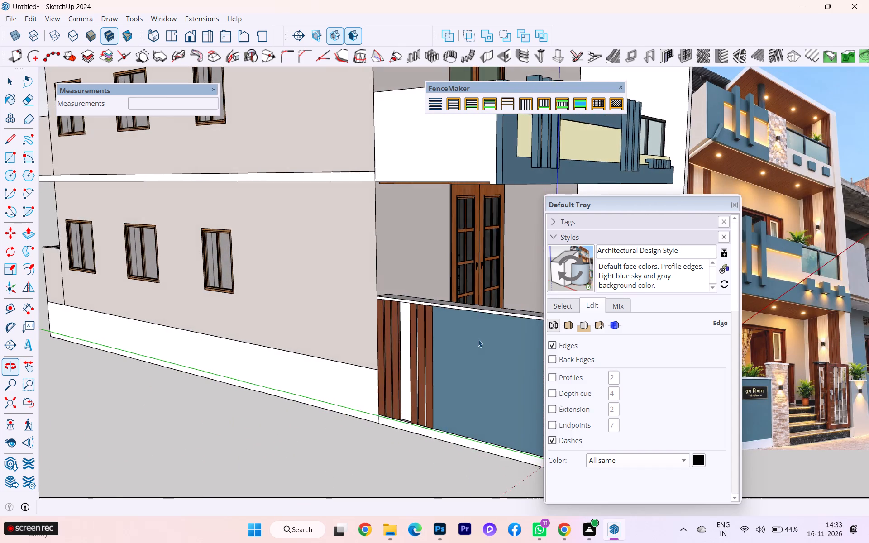
scroll(286, 296, "down", 5)
middle_click_drag(442, 313, 196, 316)
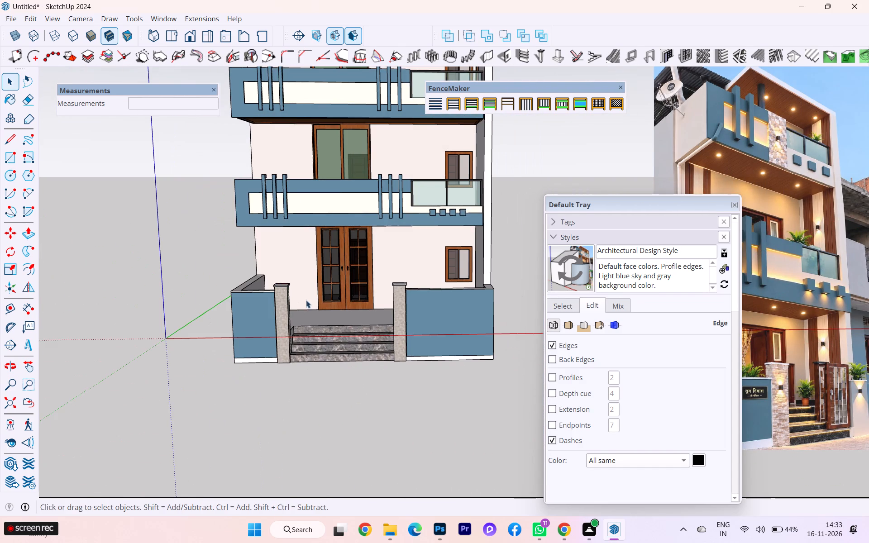
scroll(320, 293, "up", 1)
scroll(320, 293, "down", 2)
scroll(492, 257, "down", 2)
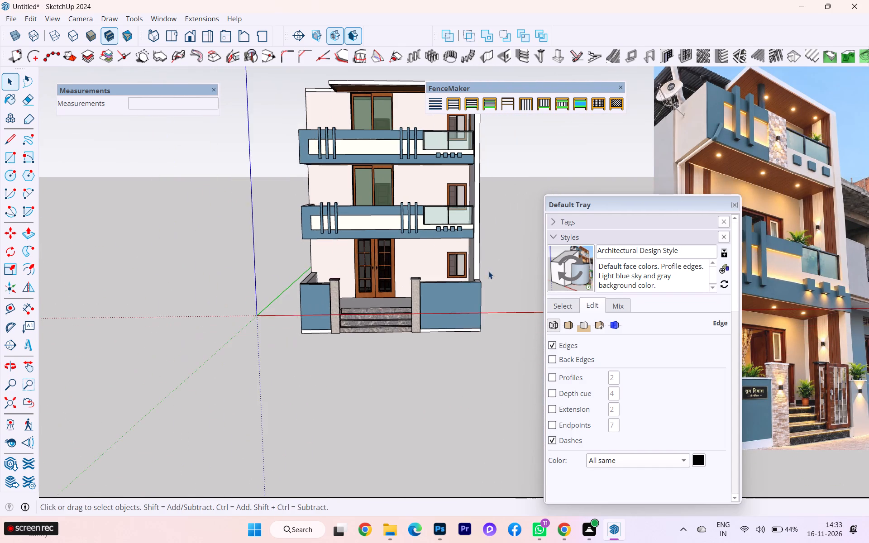
scroll(490, 283, "down", 1)
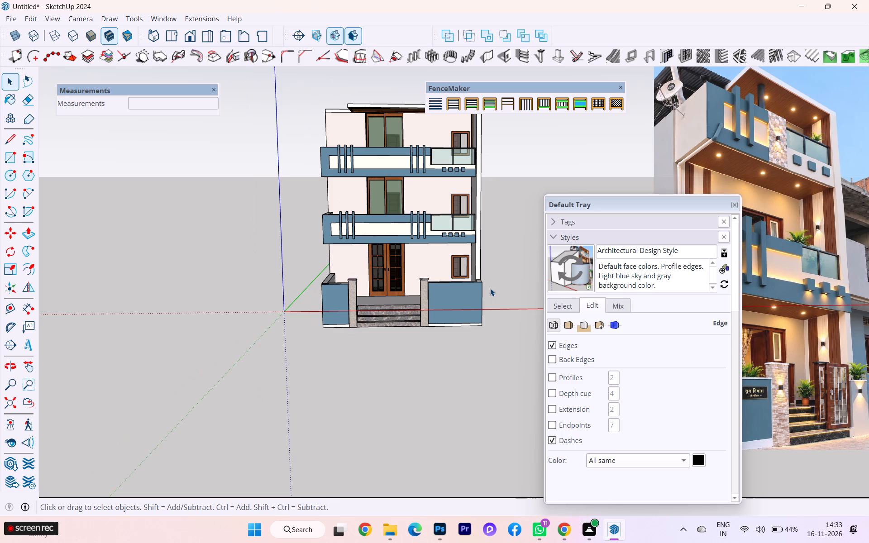
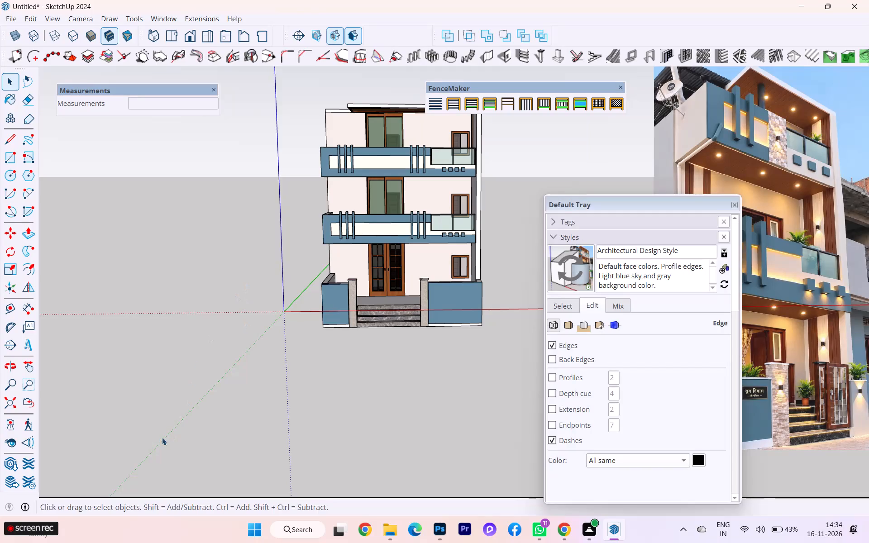
Open 3D Warehouse and search its models for "sliding door".
left_click(5, 467)
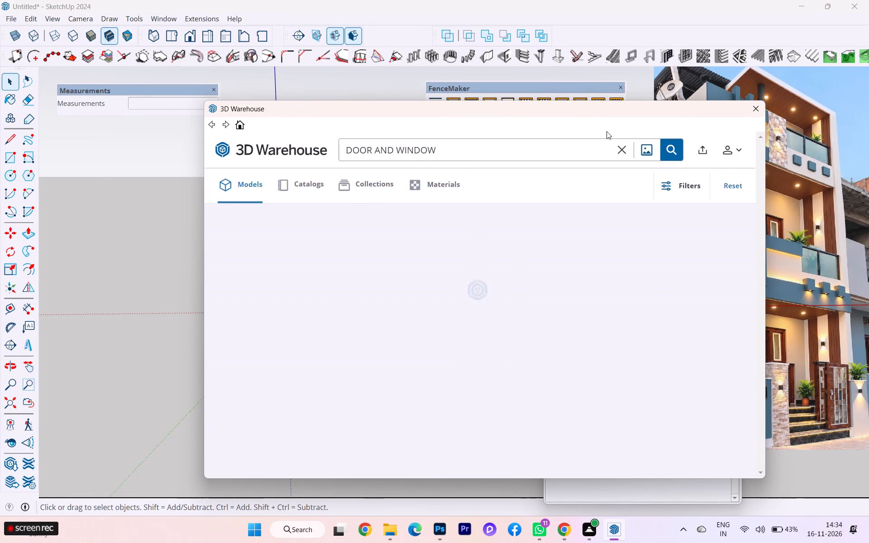
left_click(619, 151)
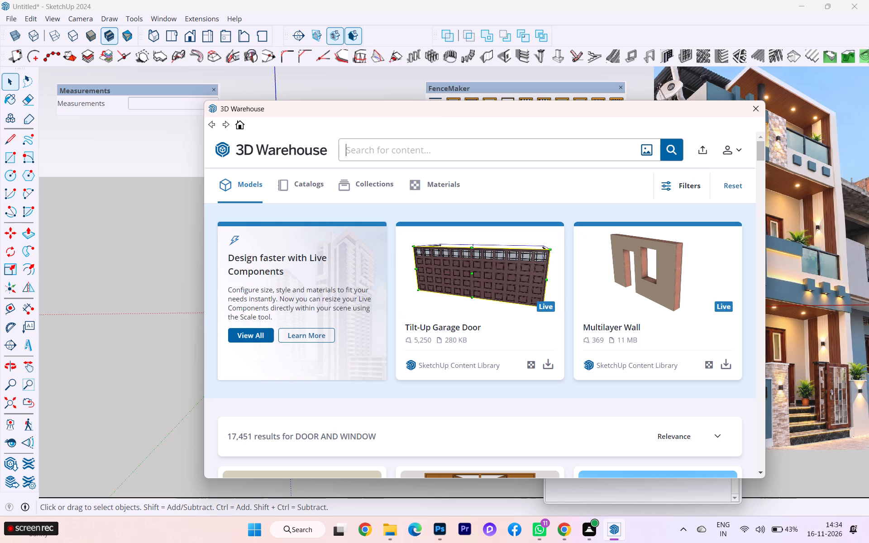
type("sliding door")
key("Return")
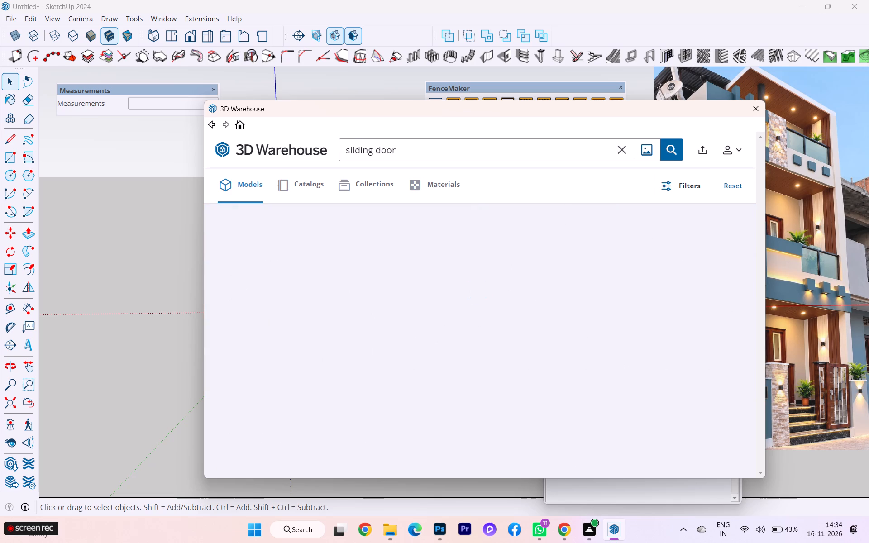
Change the model search to "sliding gate".
left_click(416, 151)
key("BackSpace")
key("BackSpace")
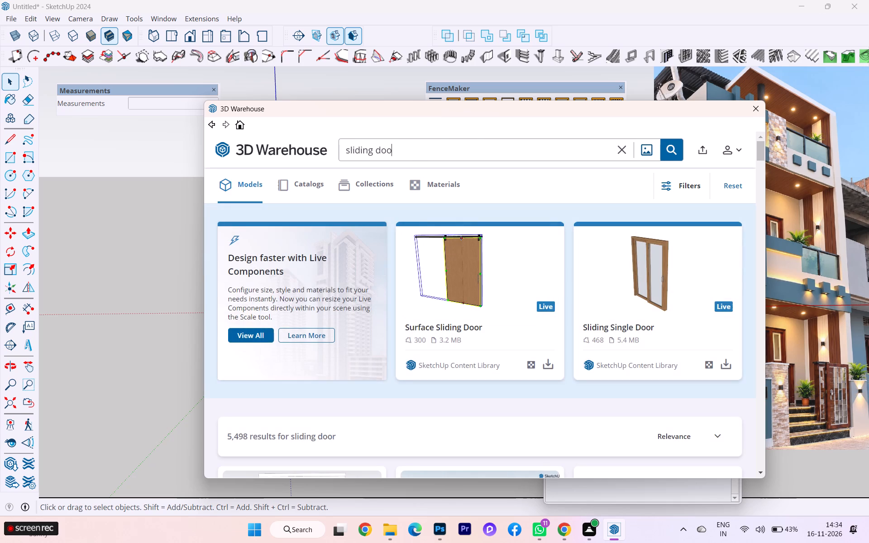
key("BackSpace")
key("BackSpace")
type("gate")
key("Return")
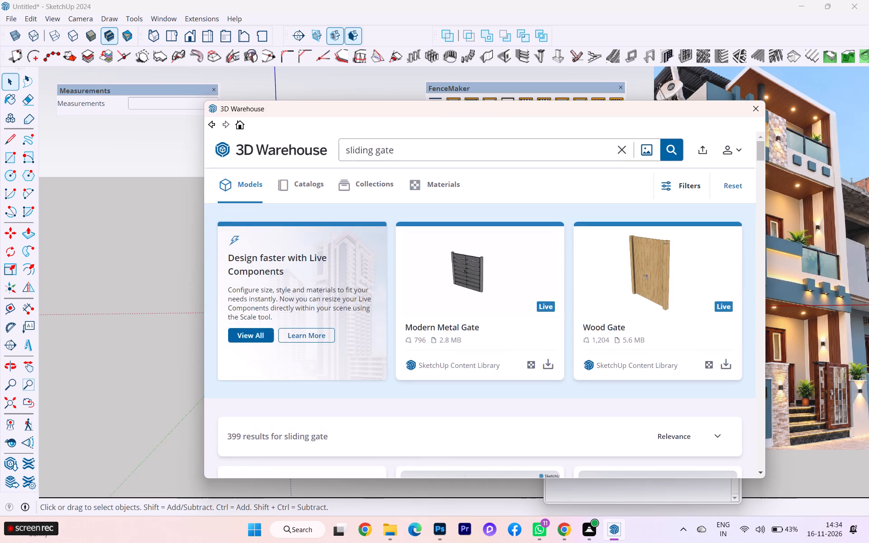
Browse the sliding gate models for one that suits the house's entrance steps in the reference photo.
scroll(359, 223, "down", 4)
scroll(420, 262, "up", 1)
scroll(421, 262, "down", 2)
scroll(422, 262, "up", 1)
scroll(423, 262, "down", 1)
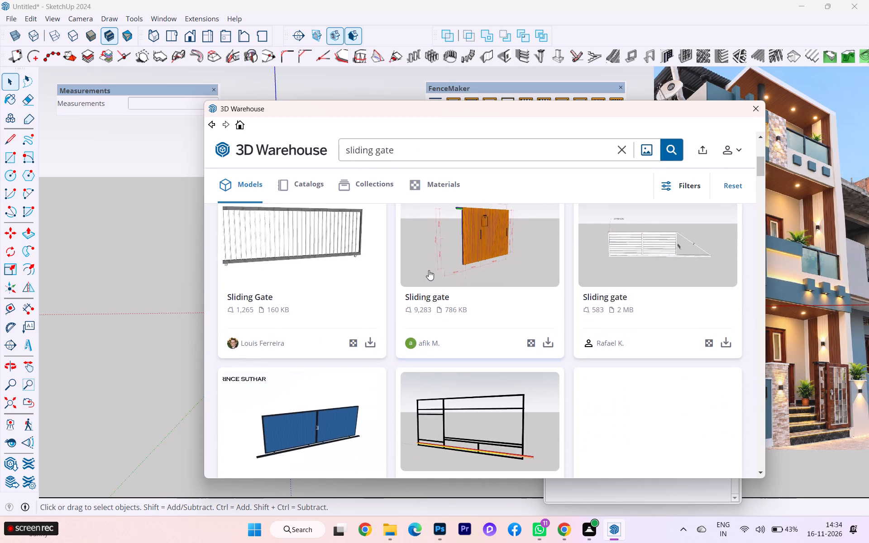
scroll(430, 270, "down", 1)
scroll(430, 270, "up", 1)
scroll(430, 270, "down", 2)
scroll(425, 325, "down", 5)
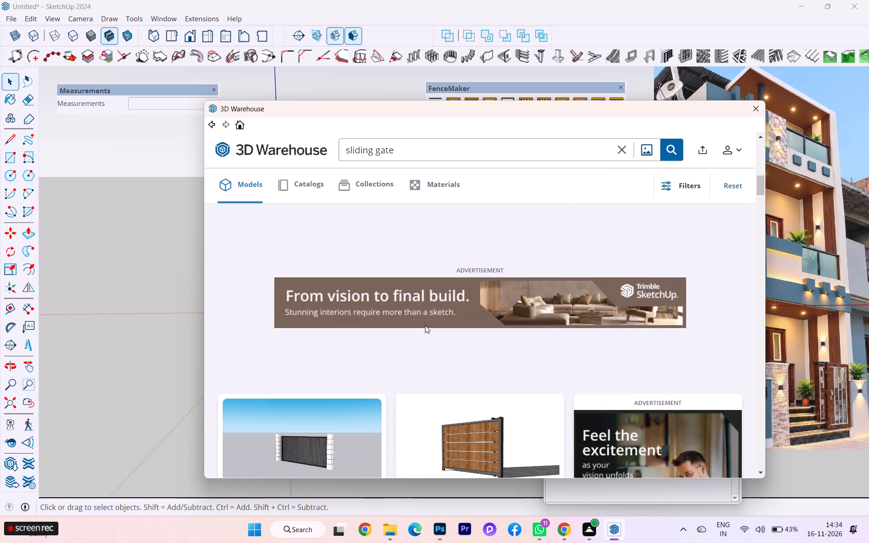
scroll(425, 325, "down", 6)
scroll(425, 325, "up", 3)
scroll(425, 325, "down", 7)
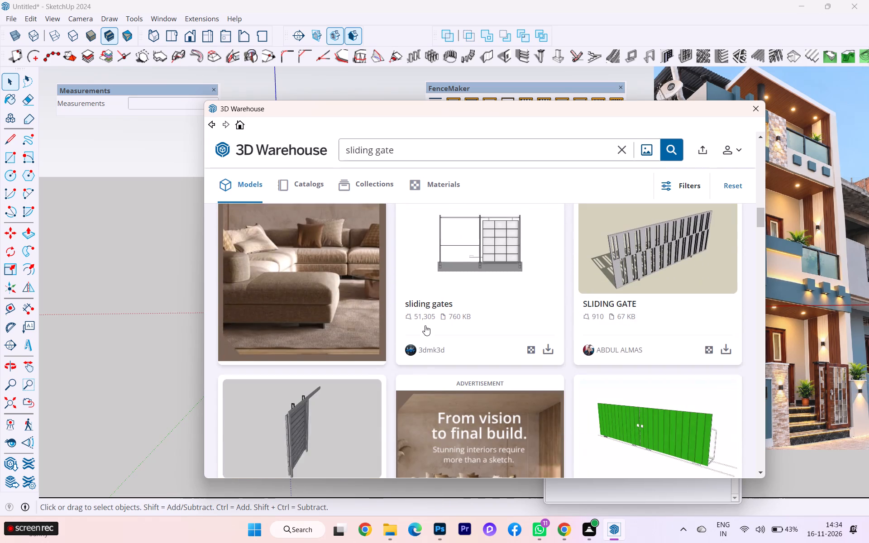
scroll(425, 325, "up", 2)
scroll(425, 325, "down", 7)
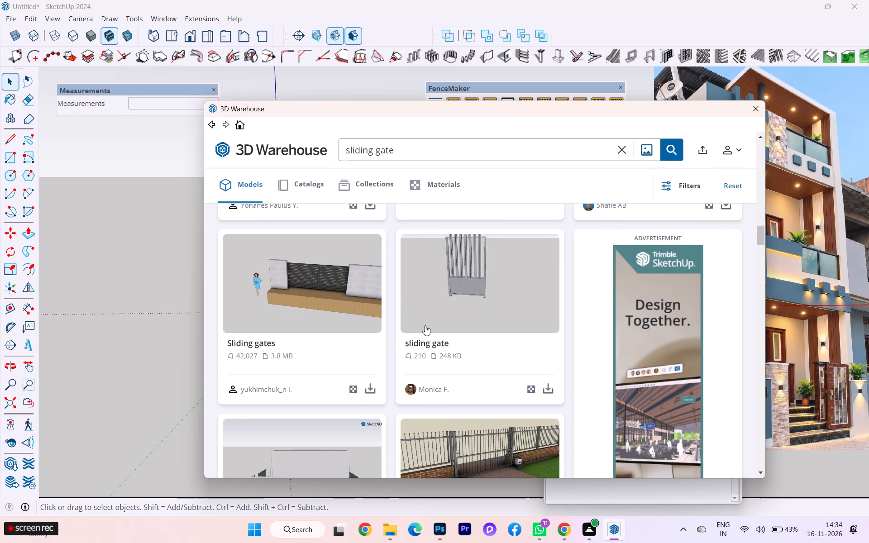
scroll(425, 325, "down", 3)
scroll(425, 325, "up", 1)
scroll(425, 325, "down", 1)
scroll(425, 325, "up", 2)
scroll(425, 325, "down", 3)
scroll(425, 325, "up", 1)
scroll(425, 325, "down", 2)
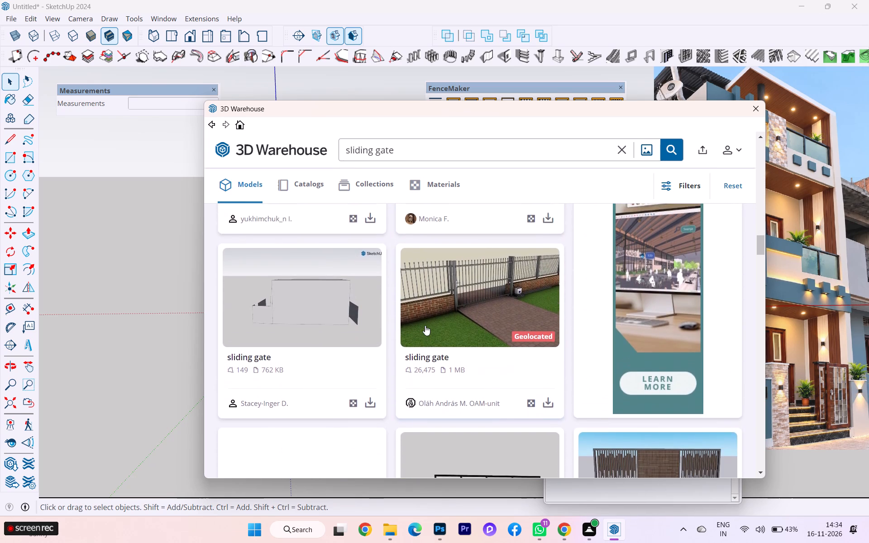
scroll(425, 325, "down", 2)
scroll(425, 325, "up", 1)
scroll(425, 325, "down", 8)
scroll(425, 325, "up", 2)
scroll(425, 325, "down", 5)
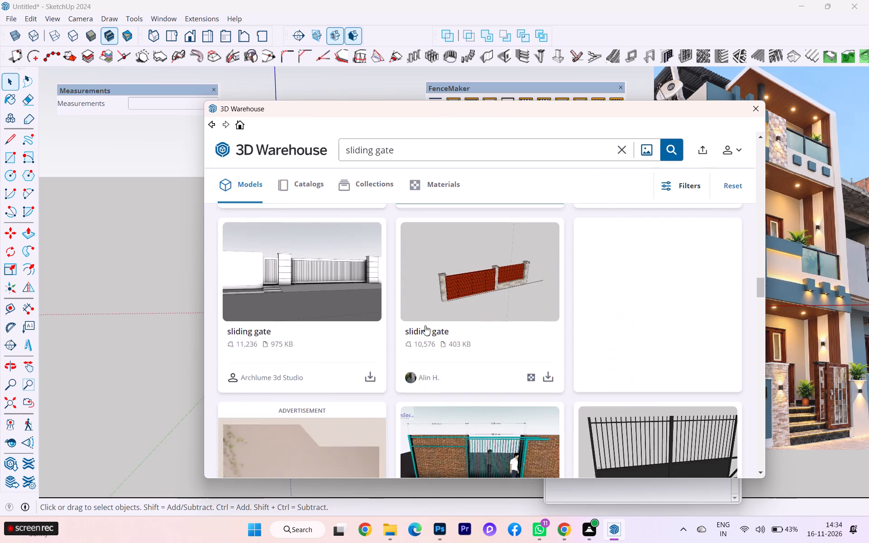
scroll(425, 325, "down", 6)
scroll(425, 325, "up", 1)
scroll(425, 325, "down", 1)
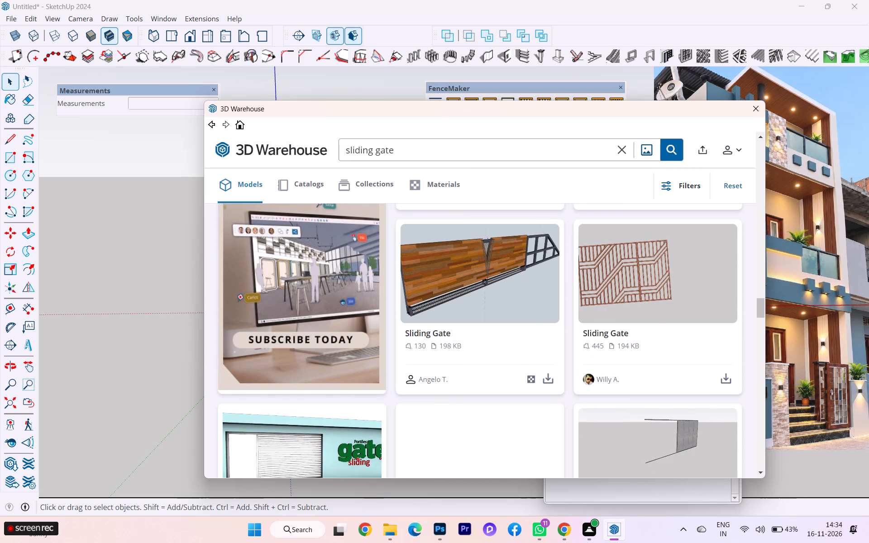
Narrow the model search to "sliding gate stair" and look through the results.
left_click(427, 150)
key("space")
type("stair")
key("Return")
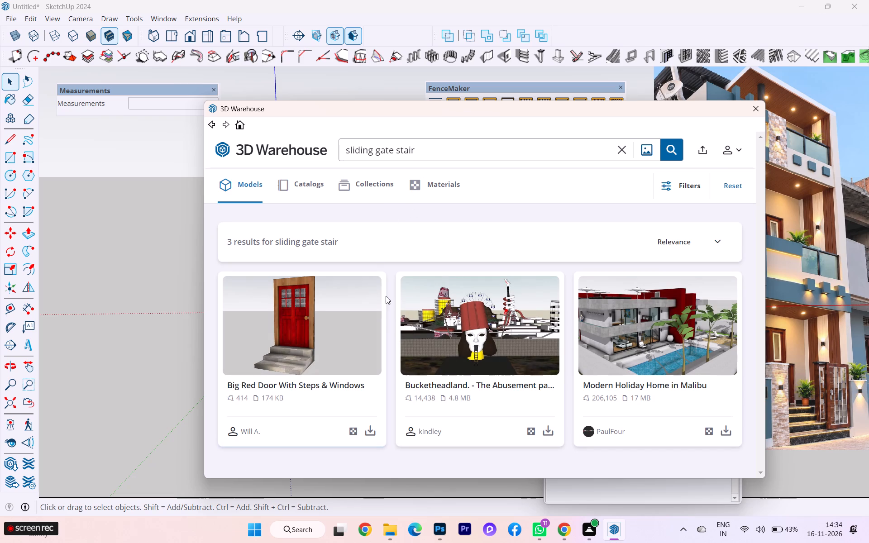
scroll(387, 299, "down", 5)
scroll(291, 306, "down", 4)
scroll(323, 339, "down", 4)
scroll(317, 325, "up", 1)
scroll(317, 325, "down", 2)
scroll(442, 335, "down", 4)
Remove "stair" from the query and search for "sliding gate" models again.
left_click(437, 154)
key("BackSpace")
key("BackSpace")
key("BackSpace")
key("BackSpace")
key("BackSpace")
key("Return")
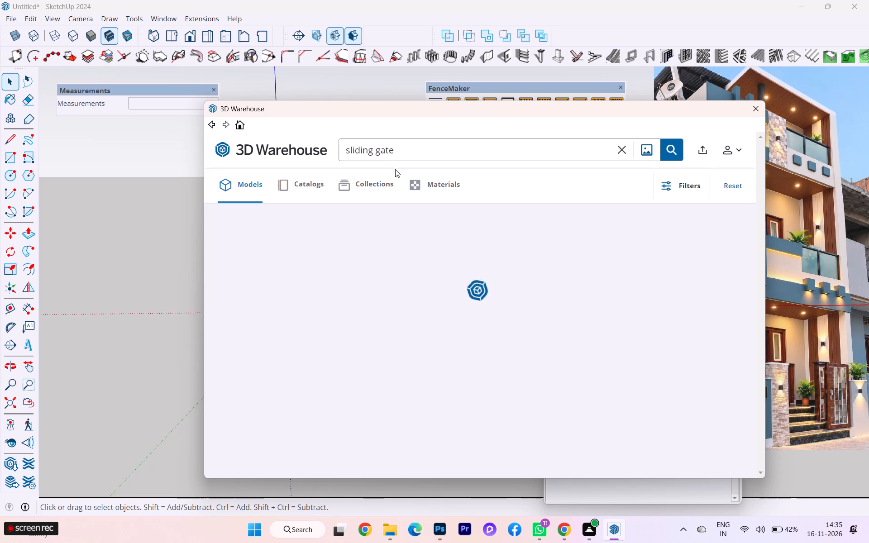
scroll(396, 174, "down", 5)
Narrow the model search to "sliding gate small".
left_click(410, 150)
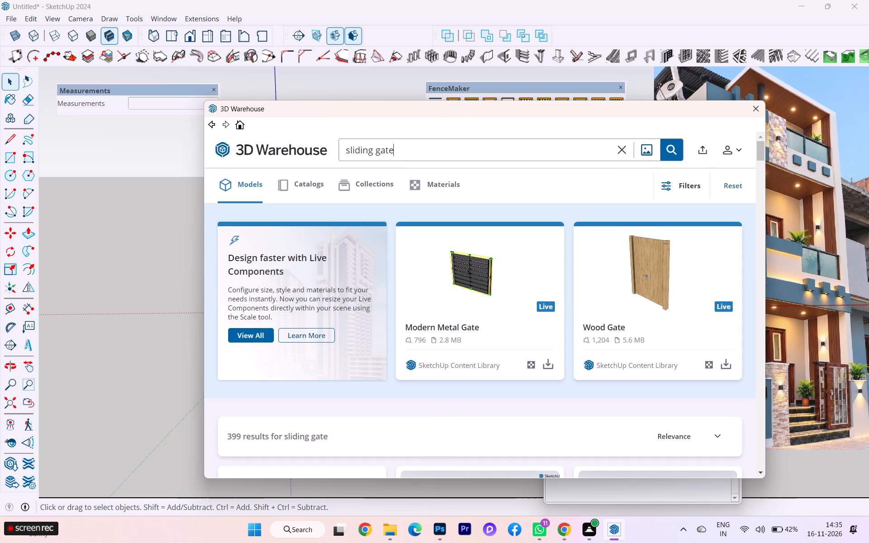
key("space")
type("small")
key("Return")
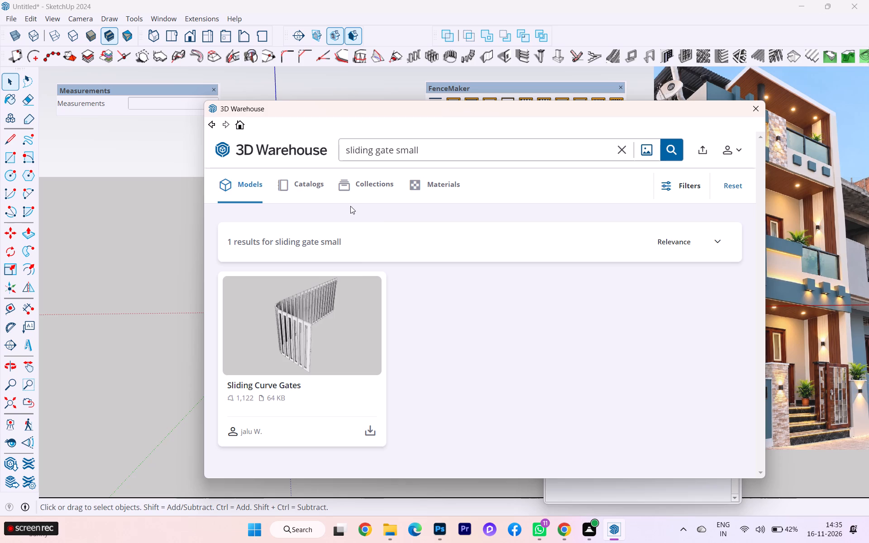
Shorten the query back to "sliding gate" and rerun the model search.
left_click(430, 150)
key("BackSpace")
key("BackSpace")
key("BackSpace")
key("Return")
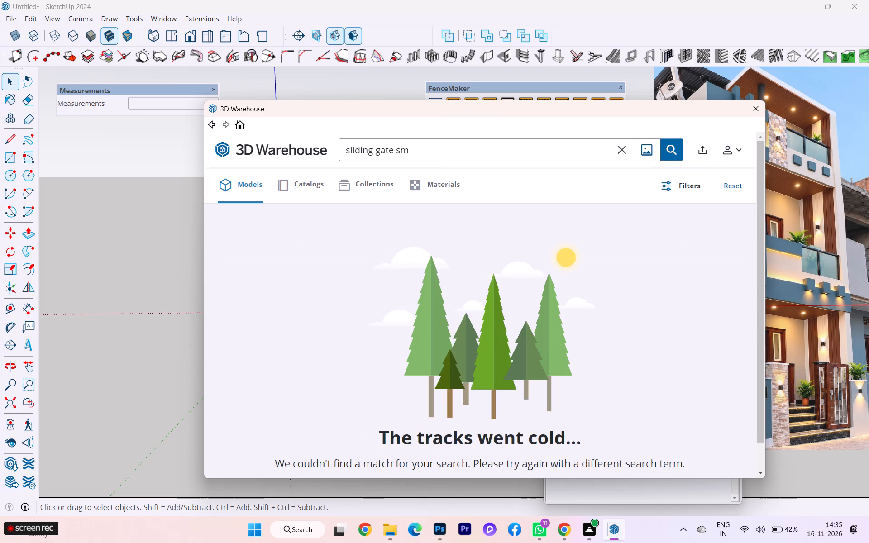
left_click(430, 151)
key("BackSpace")
key("BackSpace")
key("BackSpace")
key("Return")
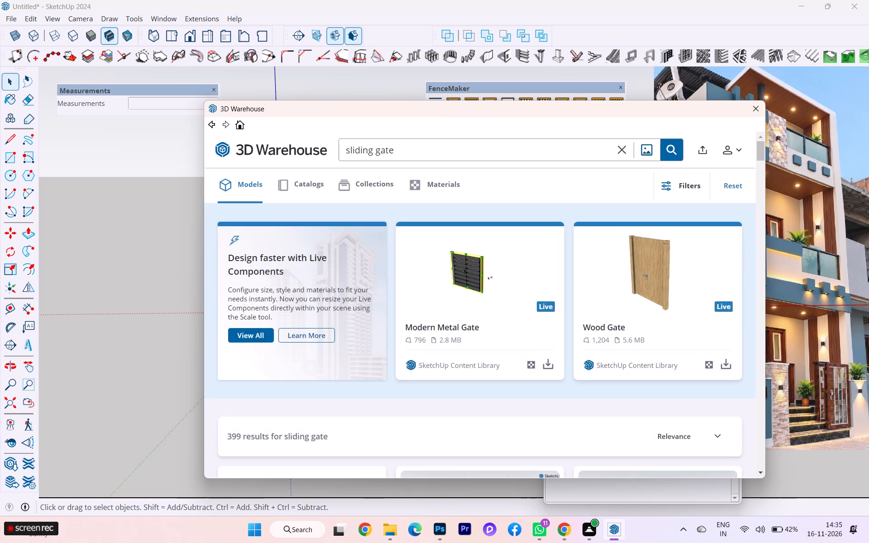
Look through the "sliding gate" model results for a gate matching the reference photo's front entrance.
scroll(403, 345, "down", 4)
scroll(590, 340, "down", 5)
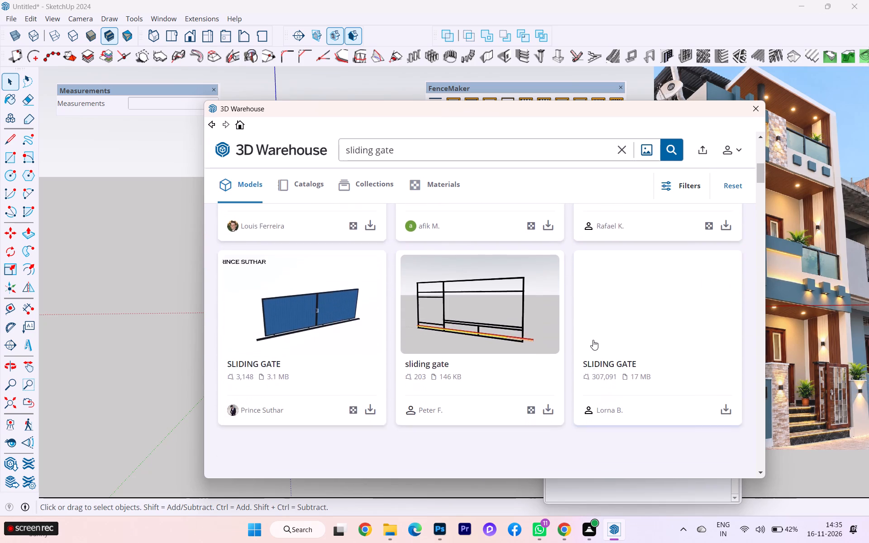
scroll(483, 341, "down", 4)
scroll(456, 438, "down", 3)
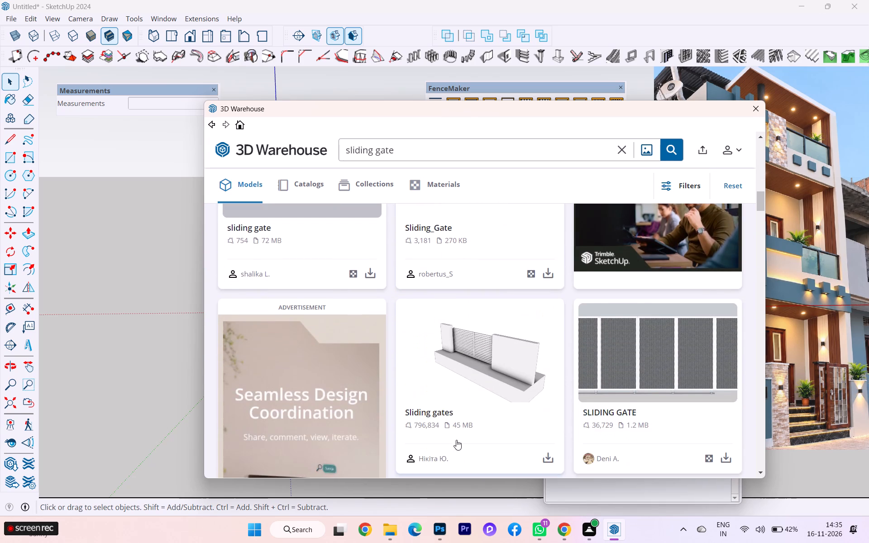
scroll(456, 440, "down", 3)
scroll(498, 419, "up", 3)
scroll(500, 361, "down", 3)
scroll(499, 412, "down", 9)
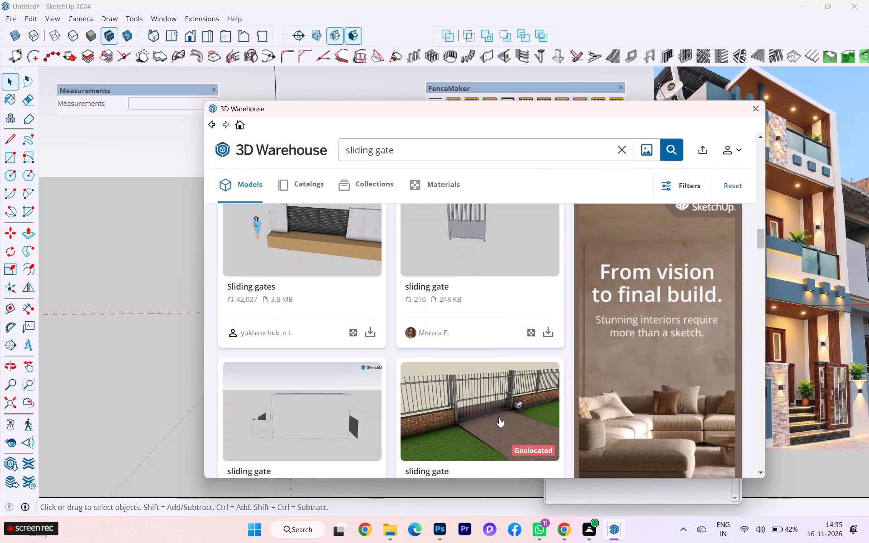
scroll(341, 270, "up", 2)
scroll(341, 272, "down", 3)
scroll(355, 292, "up", 1)
scroll(356, 293, "down", 1)
scroll(475, 381, "down", 4)
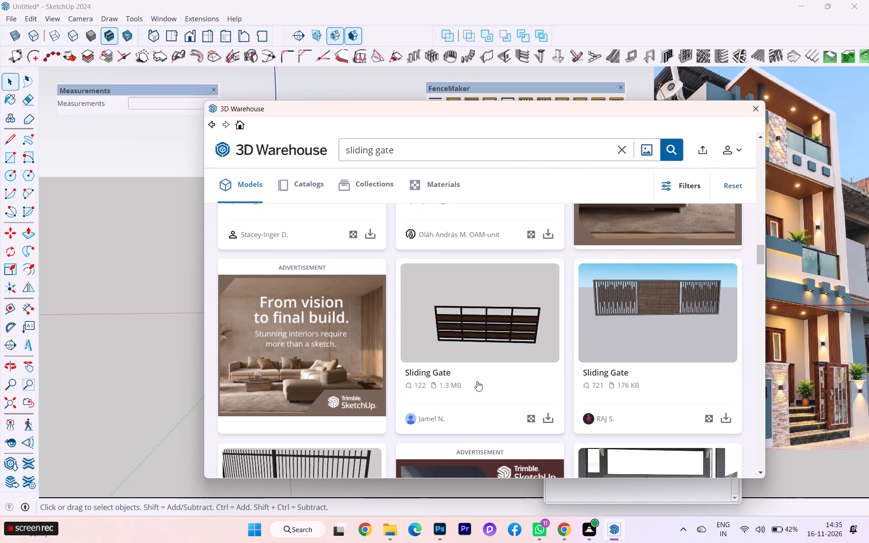
scroll(483, 381, "down", 2)
scroll(484, 381, "up", 2)
scroll(484, 381, "down", 4)
scroll(485, 383, "up", 1)
scroll(485, 383, "down", 5)
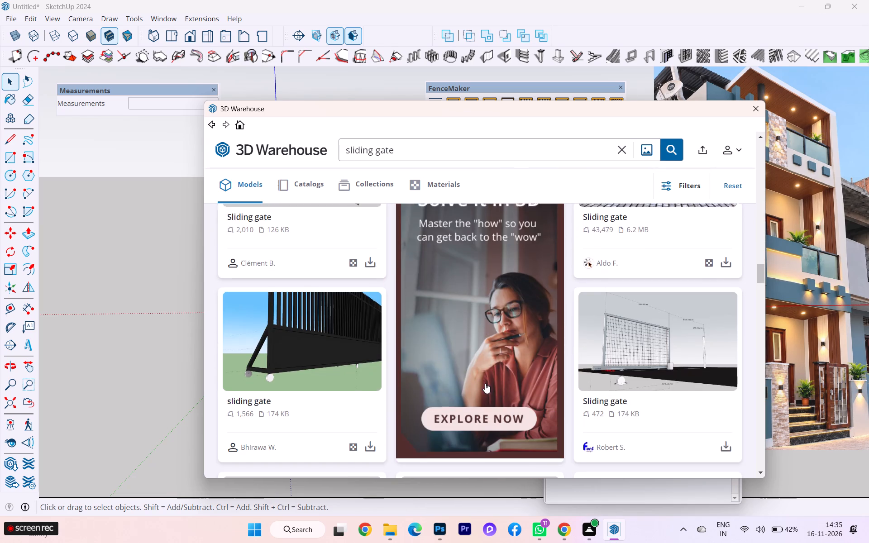
scroll(485, 383, "down", 7)
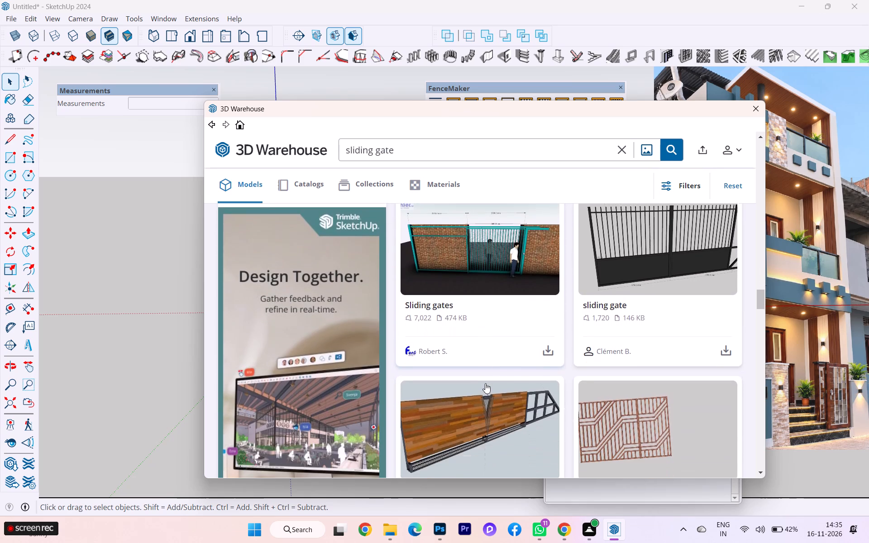
scroll(485, 383, "down", 3)
scroll(485, 383, "up", 1)
scroll(485, 383, "down", 2)
scroll(485, 383, "up", 1)
scroll(485, 383, "down", 1)
scroll(485, 383, "up", 2)
scroll(485, 383, "down", 3)
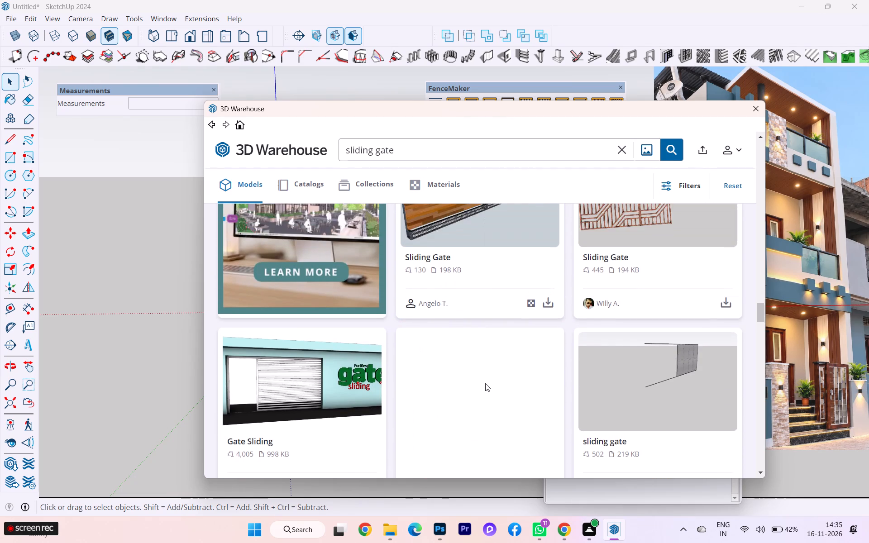
scroll(485, 383, "down", 5)
scroll(485, 384, "up", 3)
scroll(454, 318, "up", 2)
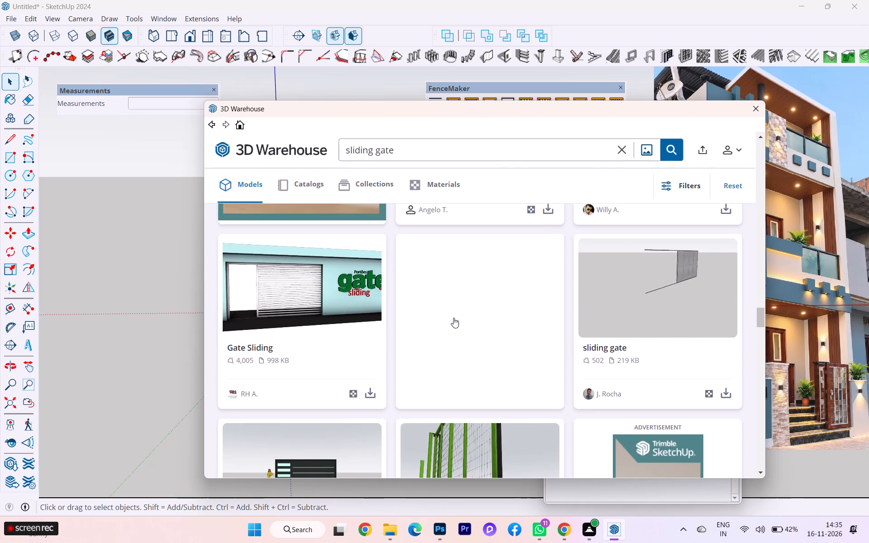
scroll(388, 278, "down", 7)
scroll(378, 321, "down", 3)
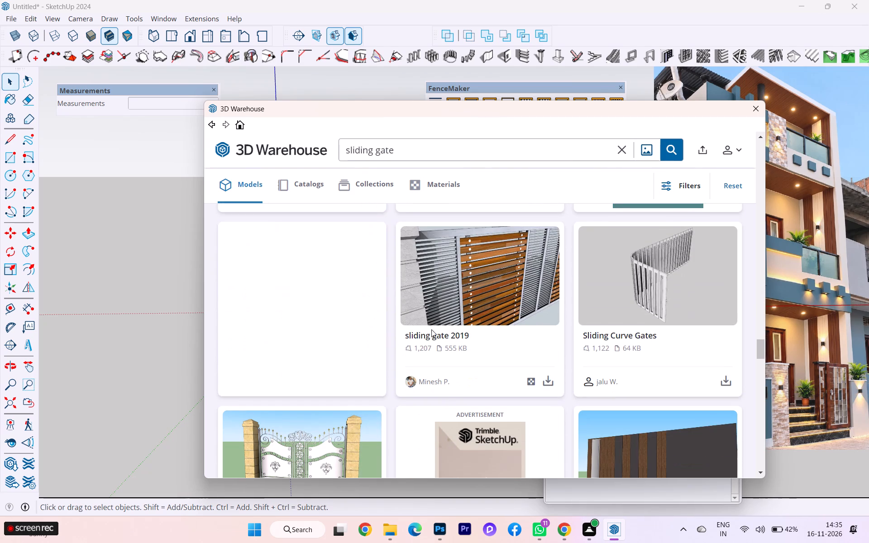
scroll(511, 284, "down", 4)
scroll(451, 344, "down", 1)
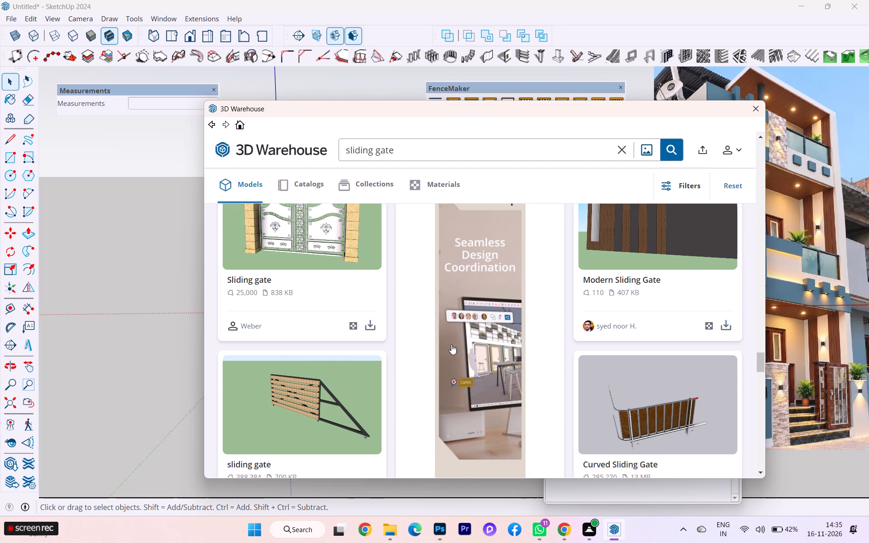
scroll(452, 345, "down", 2)
scroll(452, 345, "up", 1)
scroll(452, 345, "down", 2)
scroll(452, 345, "up", 2)
scroll(452, 345, "down", 2)
scroll(452, 345, "up", 1)
scroll(452, 346, "down", 9)
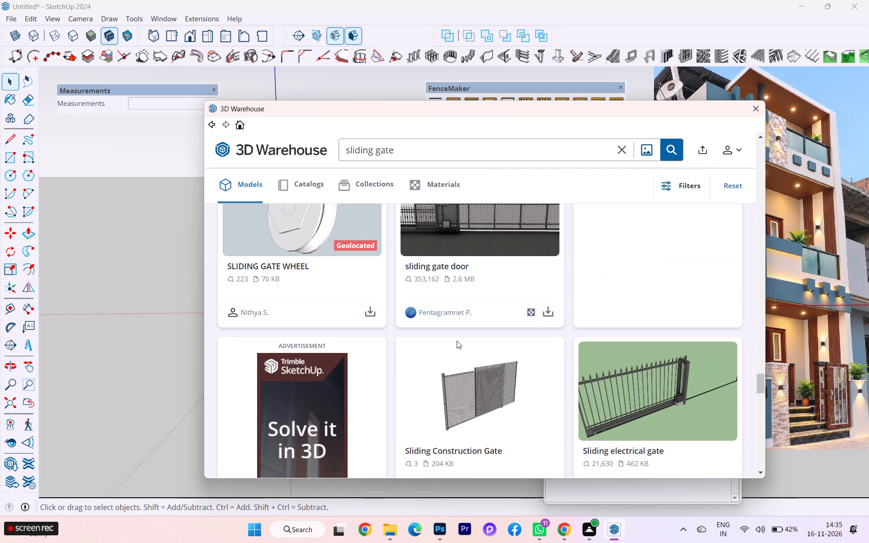
scroll(466, 333, "up", 2)
scroll(466, 333, "down", 2)
scroll(466, 333, "up", 1)
scroll(467, 333, "down", 1)
scroll(503, 304, "down", 4)
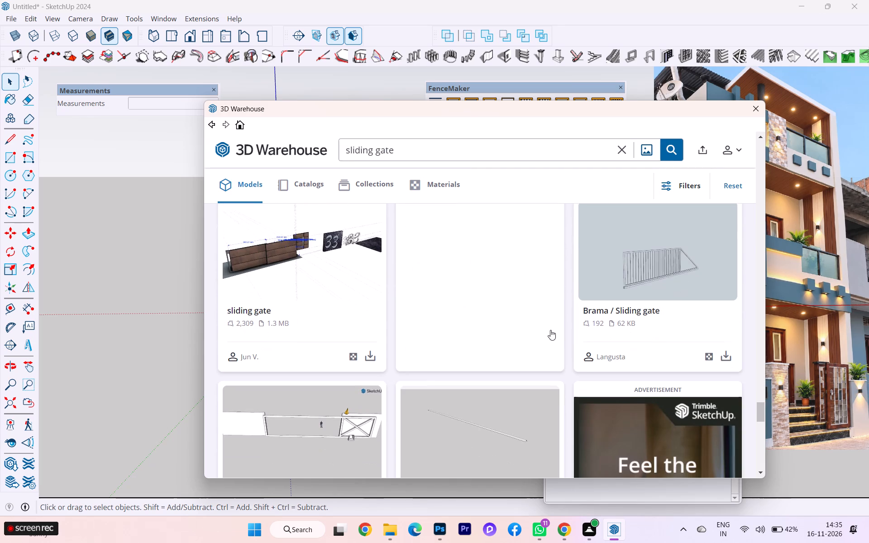
scroll(550, 330, "down", 5)
scroll(318, 339, "down", 3)
scroll(318, 339, "up", 2)
scroll(318, 339, "down", 1)
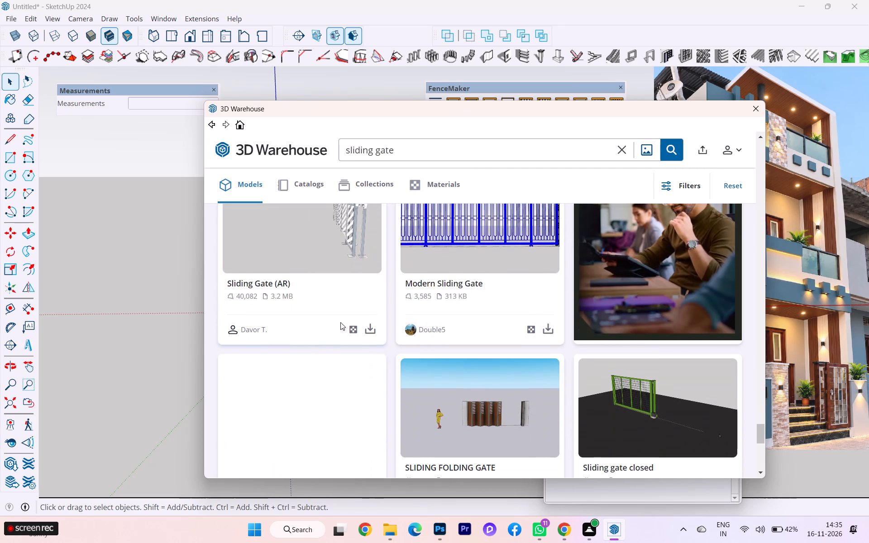
Broaden the model search by removing "sliding" from the query and searching for "gate".
left_click_drag(374, 147, 316, 152)
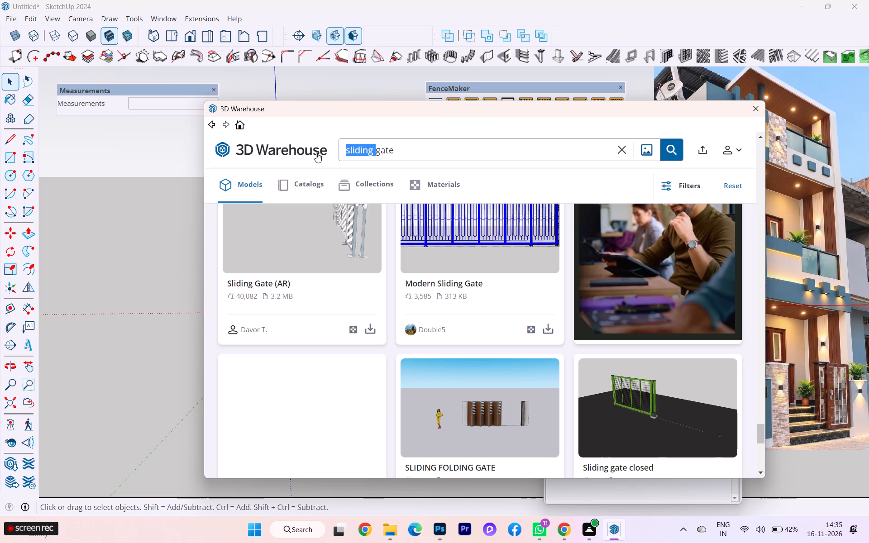
key("BackSpace")
key("Return")
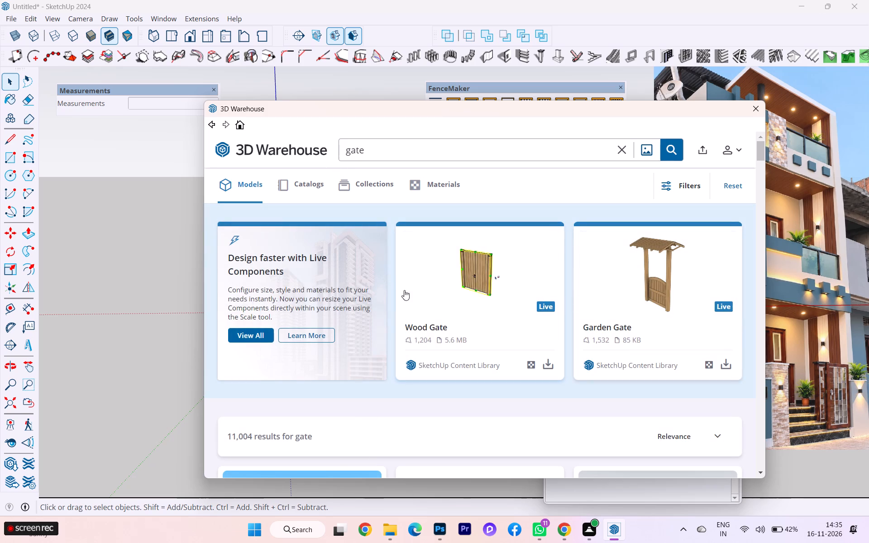
Browse the "gate" model results for an entrance gate resembling the slatted one in the reference photo.
scroll(428, 295, "down", 3)
scroll(428, 295, "up", 1)
scroll(428, 295, "down", 1)
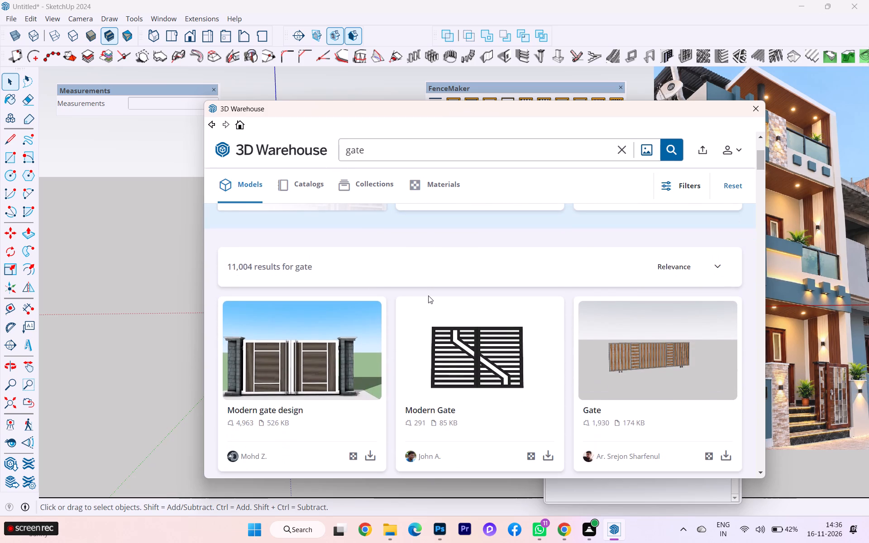
scroll(428, 295, "down", 4)
scroll(428, 295, "up", 1)
scroll(428, 295, "down", 2)
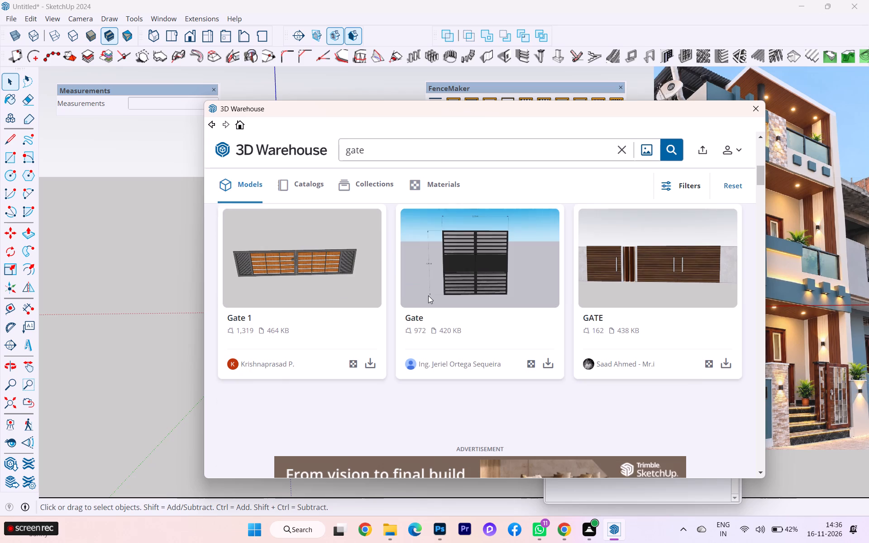
scroll(428, 295, "down", 2)
scroll(428, 295, "up", 1)
scroll(428, 295, "down", 10)
scroll(428, 296, "up", 1)
scroll(428, 296, "down", 6)
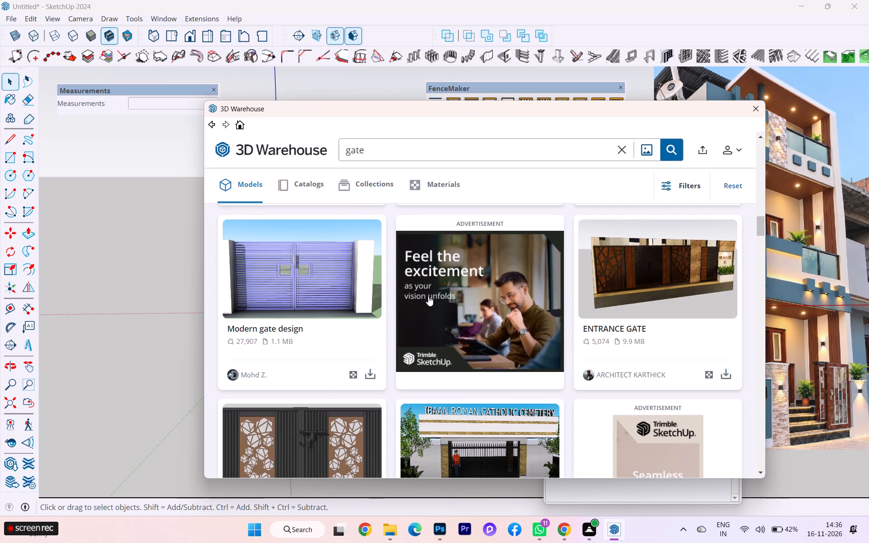
scroll(428, 296, "up", 3)
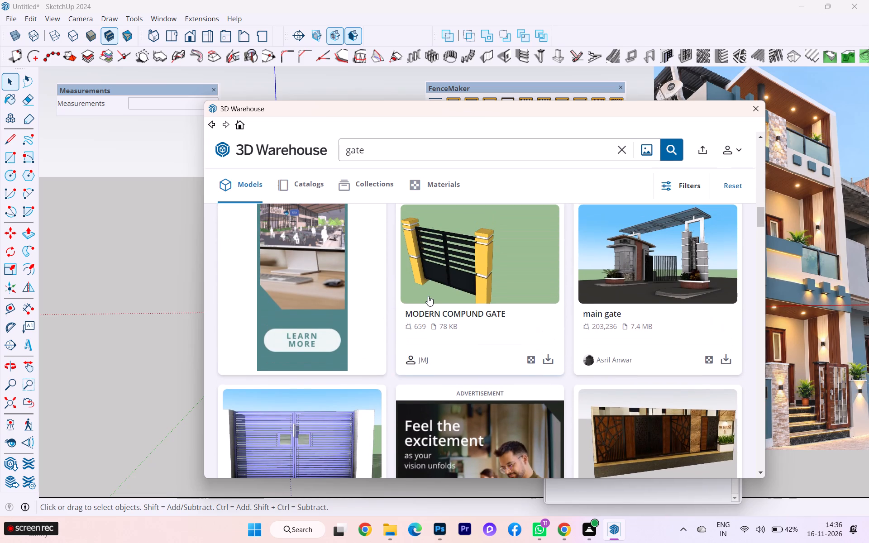
scroll(428, 296, "down", 5)
scroll(428, 296, "up", 1)
scroll(428, 296, "down", 4)
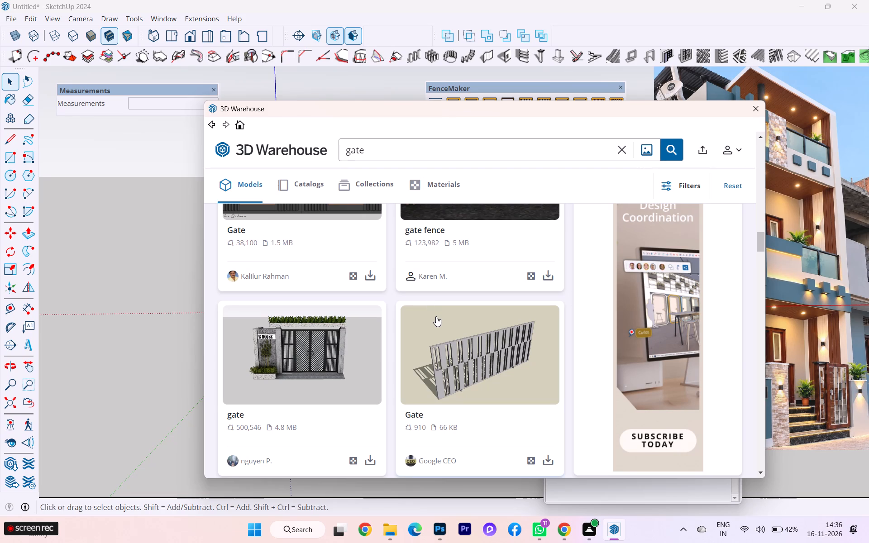
scroll(436, 316, "down", 1)
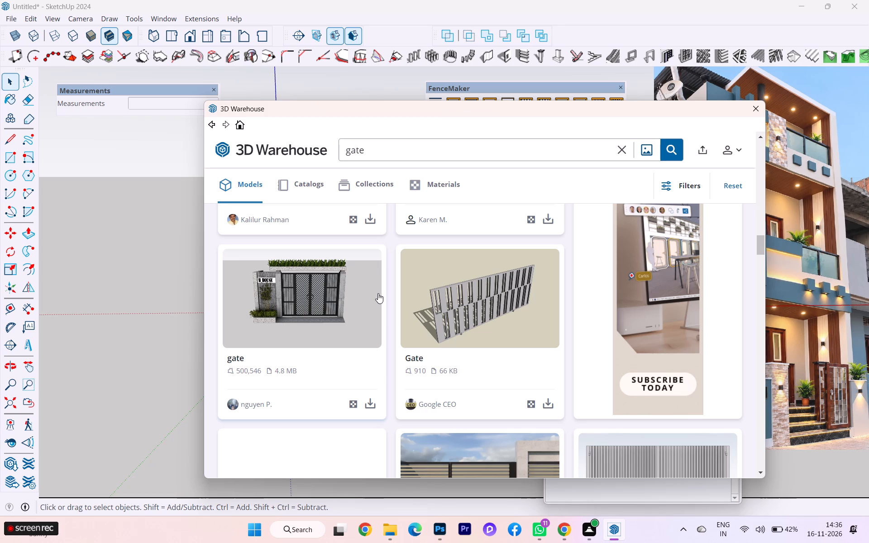
scroll(402, 312, "down", 3)
scroll(448, 323, "down", 3)
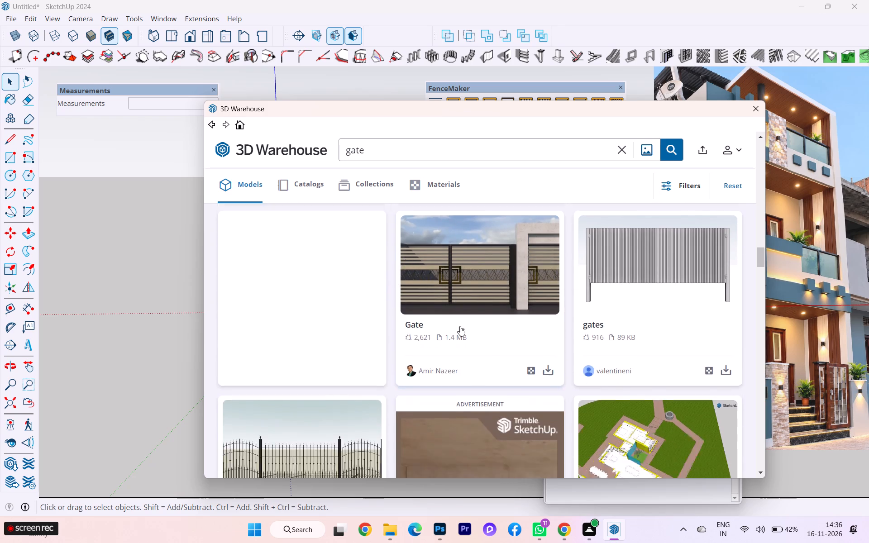
scroll(463, 328, "down", 5)
scroll(463, 328, "up", 1)
scroll(463, 328, "down", 3)
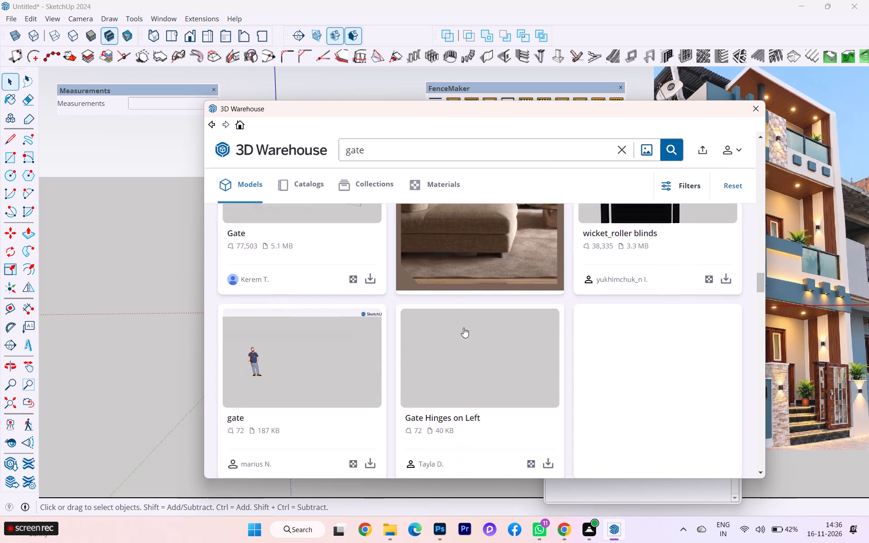
scroll(463, 328, "down", 2)
scroll(463, 328, "up", 1)
scroll(463, 328, "down", 9)
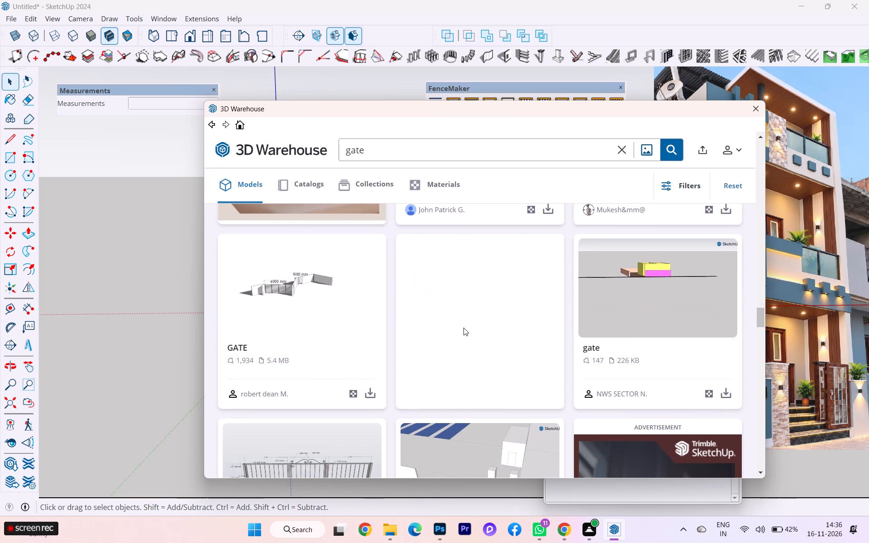
scroll(463, 328, "down", 2)
scroll(463, 328, "up", 2)
scroll(463, 328, "down", 4)
scroll(463, 328, "up", 1)
scroll(463, 328, "down", 3)
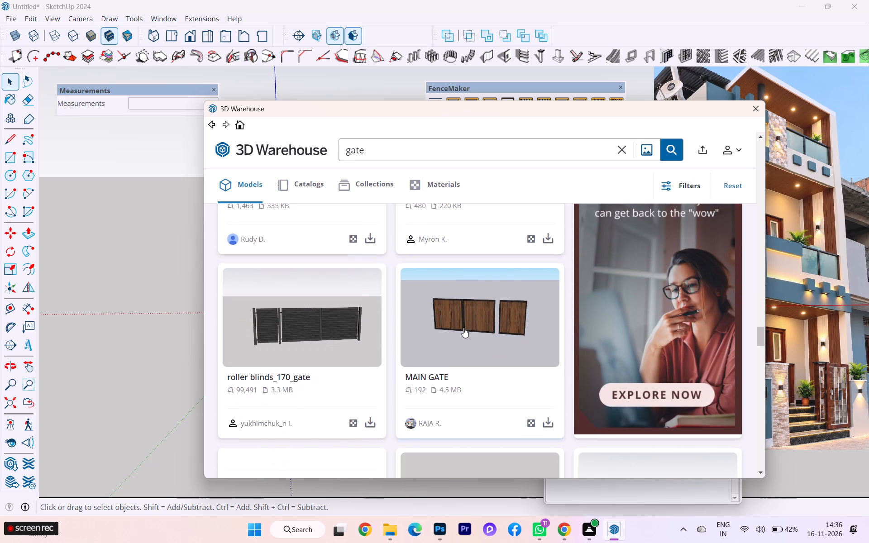
scroll(463, 328, "down", 2)
scroll(463, 328, "up", 1)
scroll(463, 328, "down", 1)
scroll(463, 328, "up", 1)
scroll(463, 328, "down", 4)
scroll(463, 328, "up", 1)
scroll(463, 328, "down", 1)
scroll(463, 328, "up", 1)
scroll(463, 328, "down", 2)
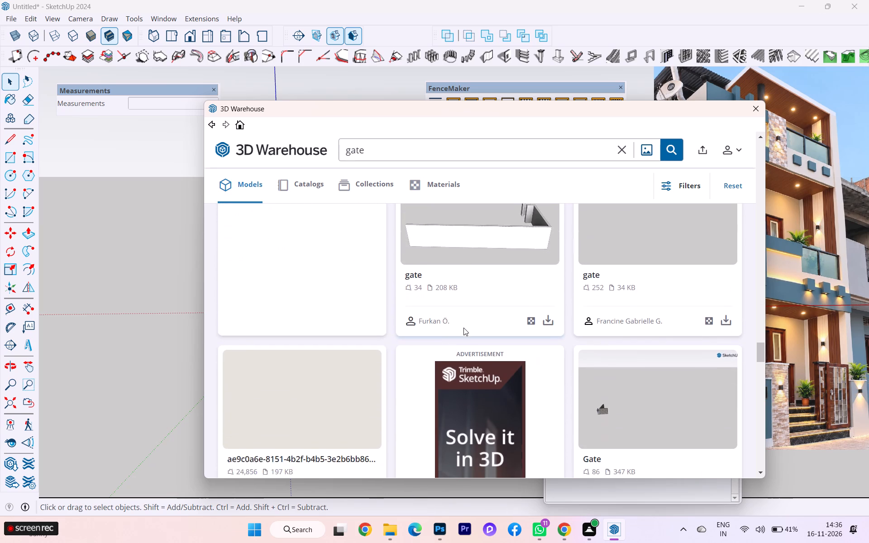
scroll(463, 328, "down", 6)
scroll(463, 328, "up", 1)
scroll(463, 328, "down", 2)
scroll(463, 328, "up", 2)
scroll(463, 328, "down", 4)
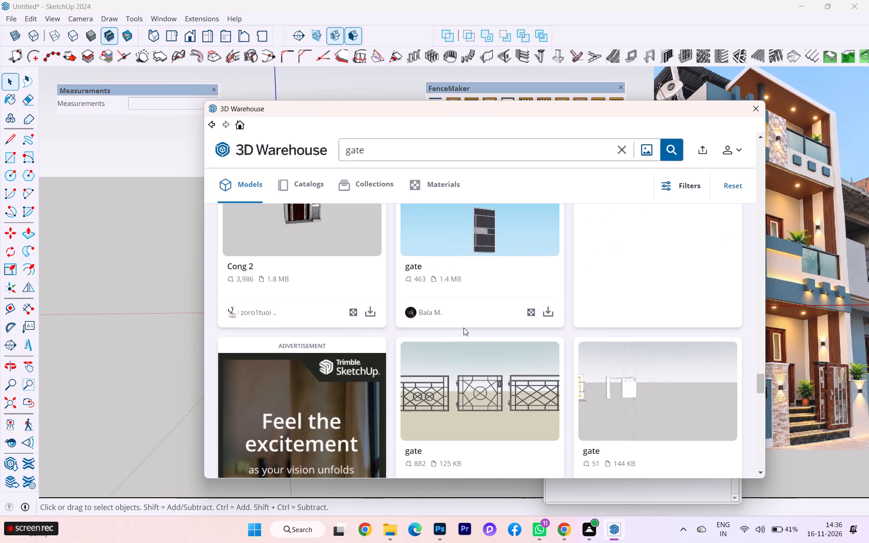
scroll(463, 328, "down", 10)
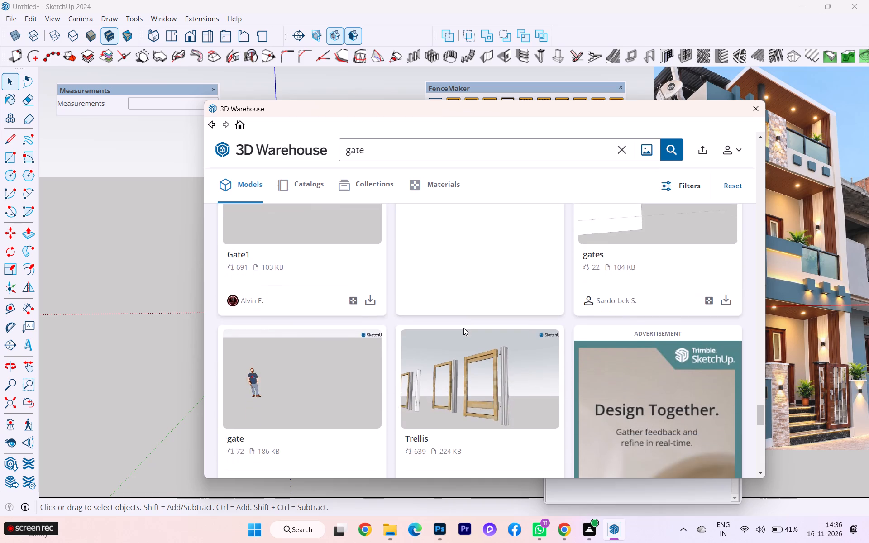
scroll(463, 328, "down", 9)
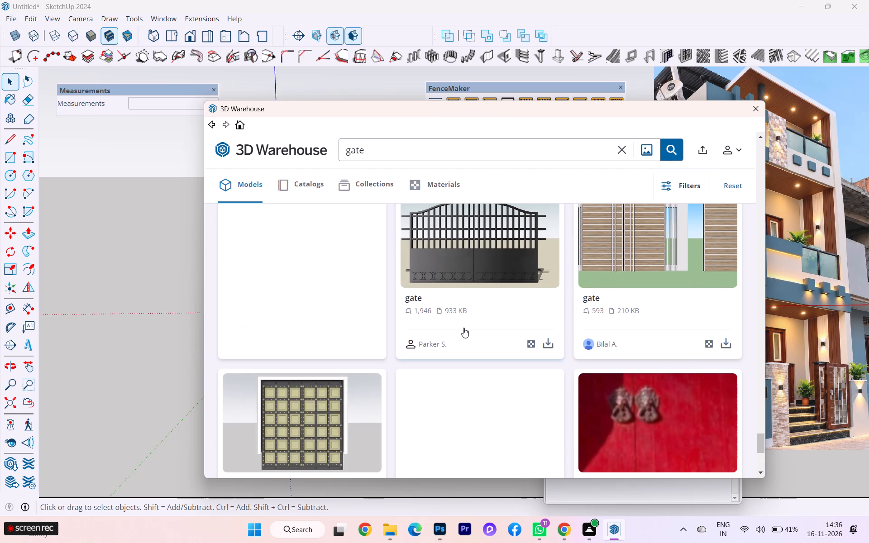
scroll(463, 328, "down", 3)
scroll(462, 329, "up", 3)
scroll(461, 329, "down", 2)
scroll(459, 329, "up", 1)
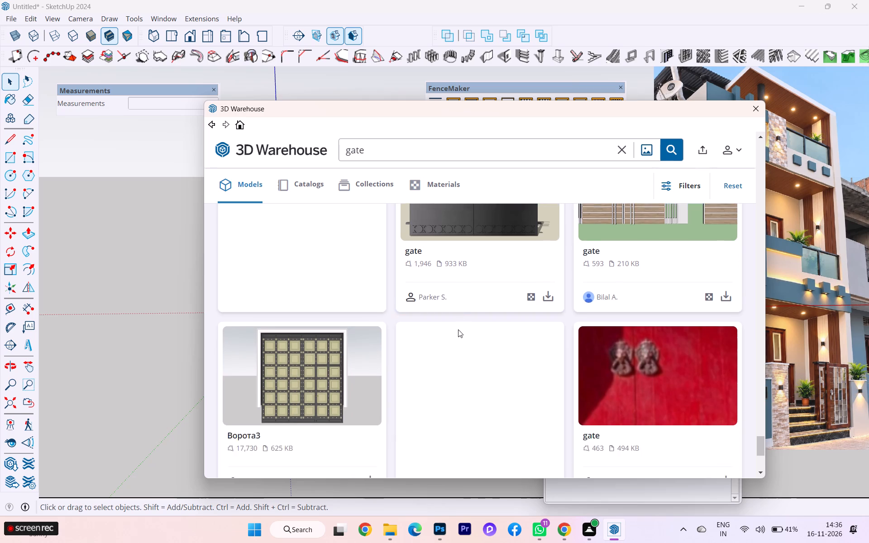
scroll(455, 333, "down", 4)
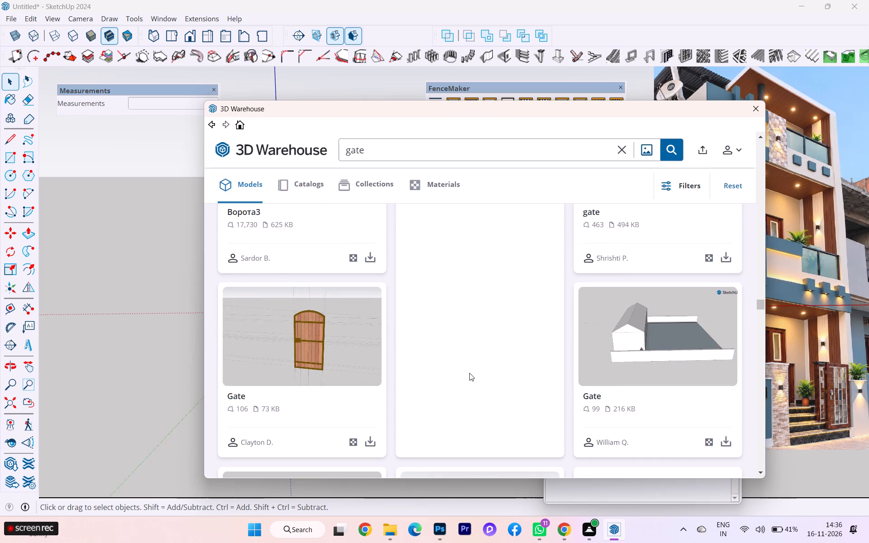
scroll(469, 373, "down", 2)
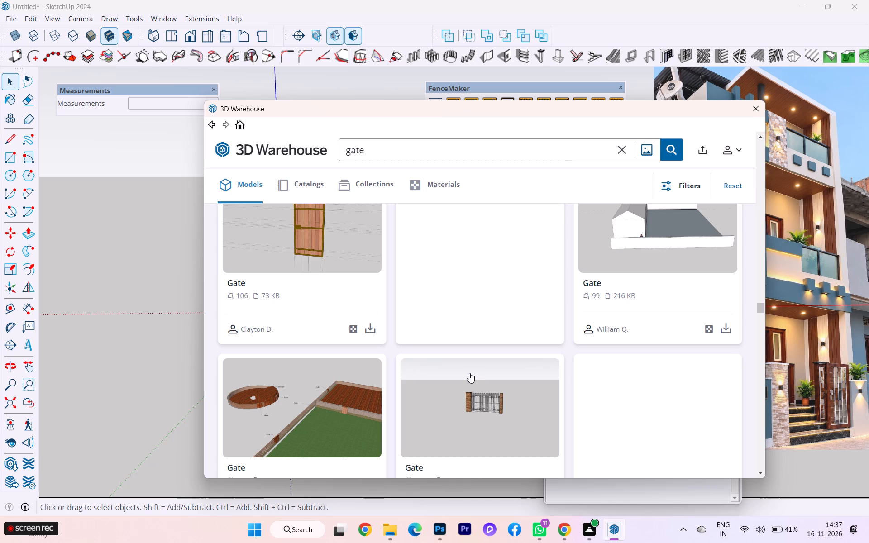
scroll(469, 373, "down", 6)
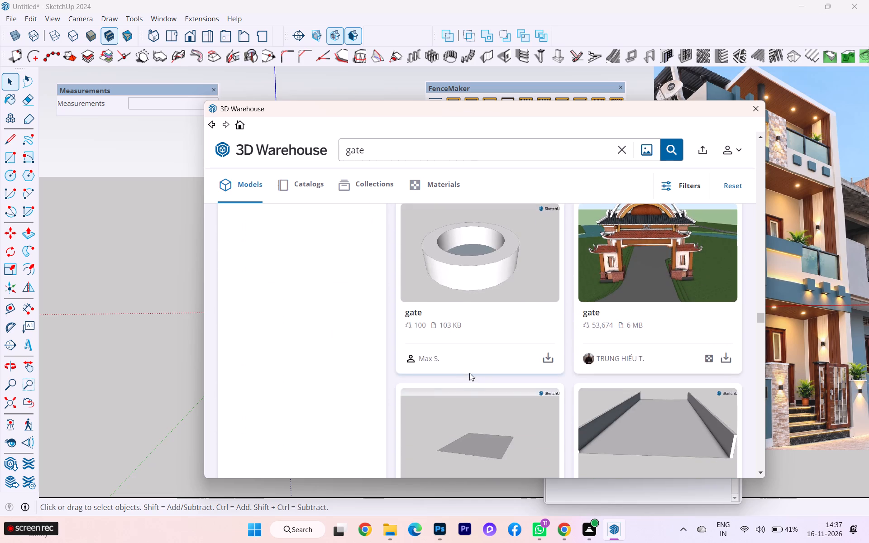
scroll(469, 373, "down", 2)
scroll(469, 373, "up", 4)
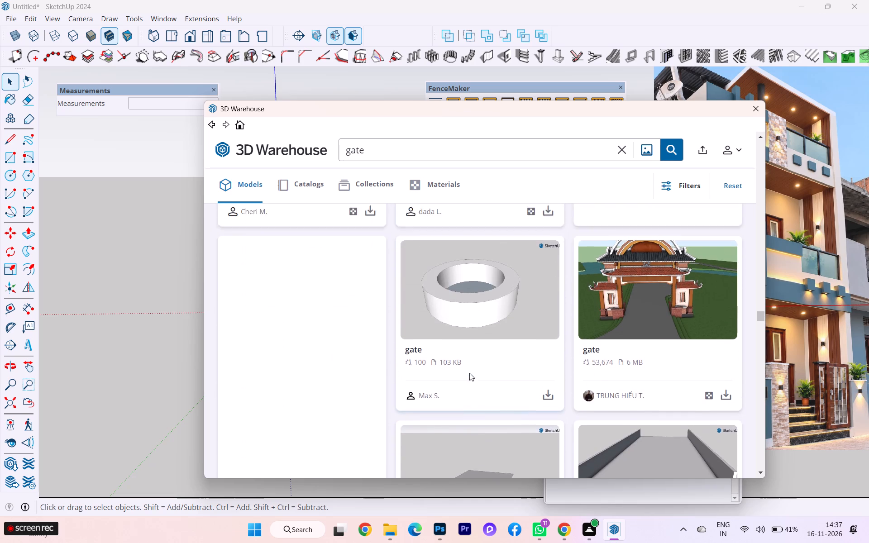
Continue browsing the "gate" model results for an entrance gate that suits the reference photo.
scroll(469, 373, "up", 1)
scroll(469, 373, "down", 2)
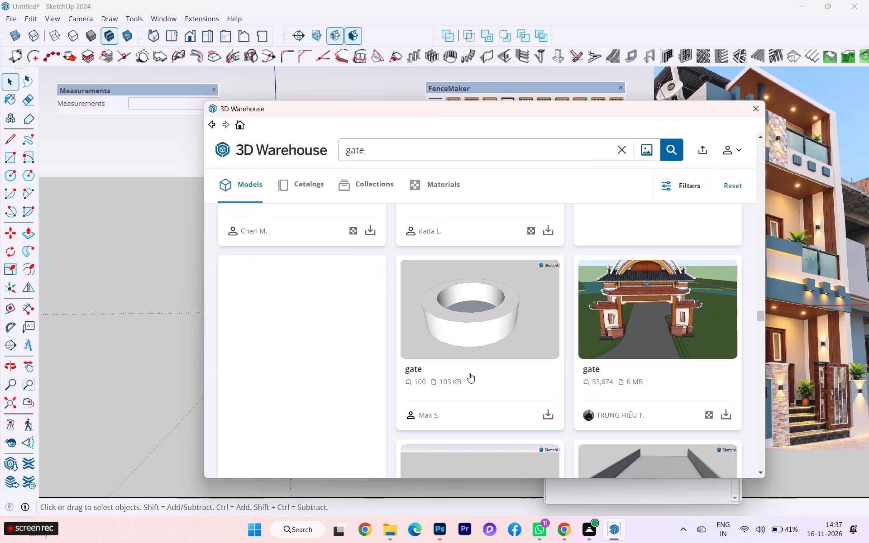
scroll(469, 373, "down", 5)
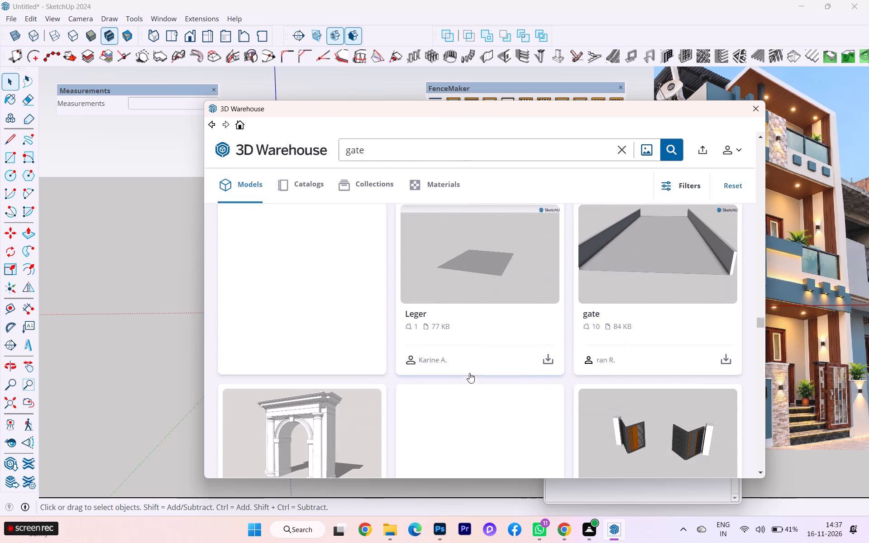
scroll(469, 373, "down", 5)
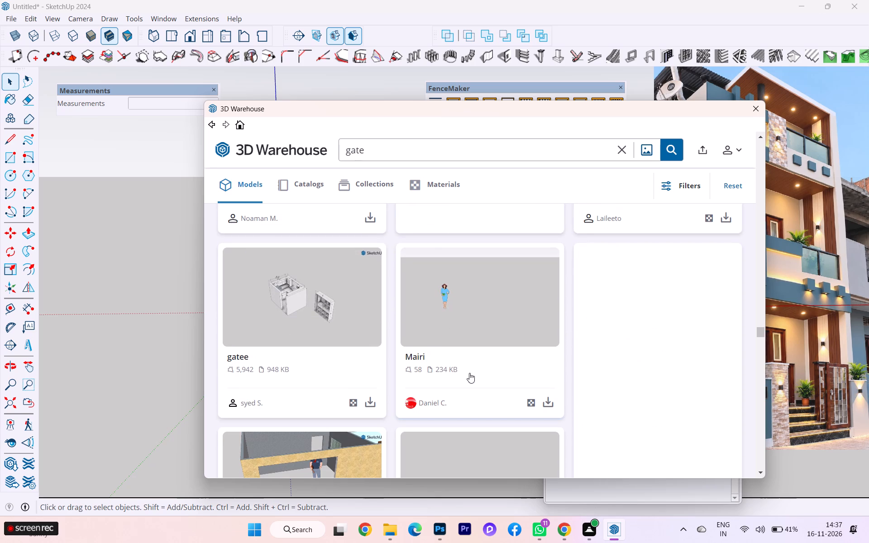
scroll(469, 373, "down", 7)
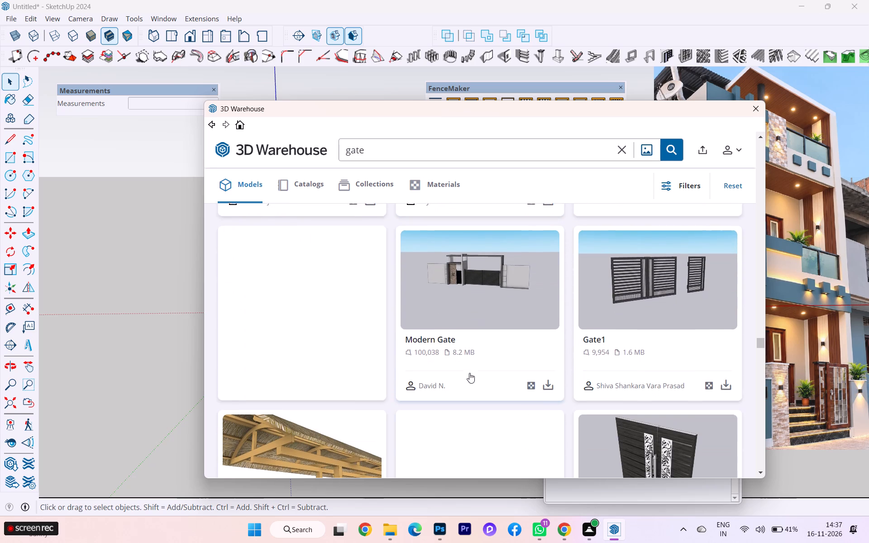
scroll(429, 371, "up", 1)
scroll(417, 367, "down", 3)
scroll(410, 363, "up", 1)
scroll(410, 362, "down", 1)
scroll(481, 366, "down", 2)
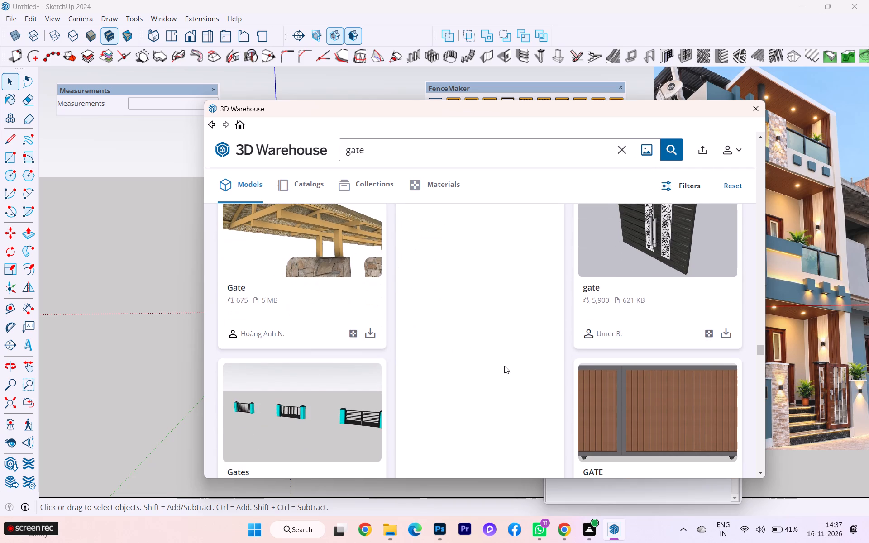
scroll(663, 276, "up", 2)
scroll(669, 326, "down", 2)
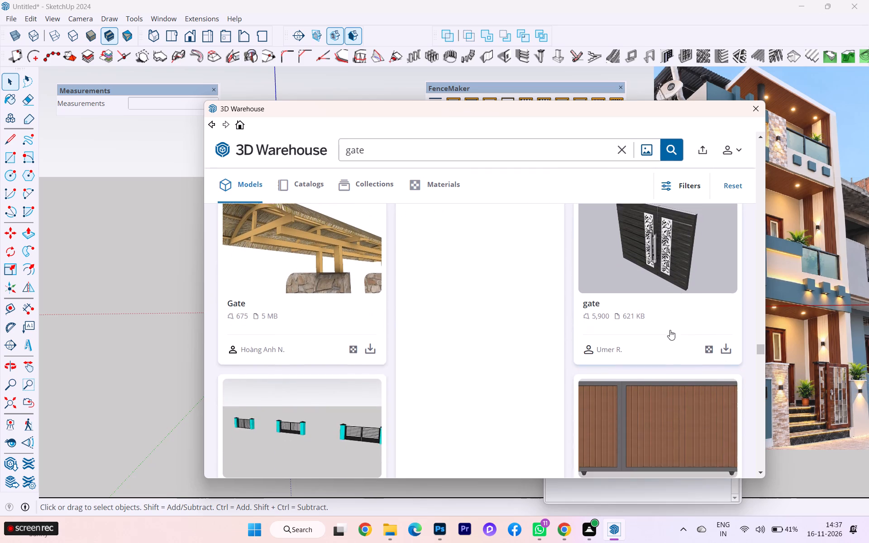
Load the 621 KB dark double-leaf gate with patterned panels into the model and place it on the ground before the entrance steps.
left_click(729, 333)
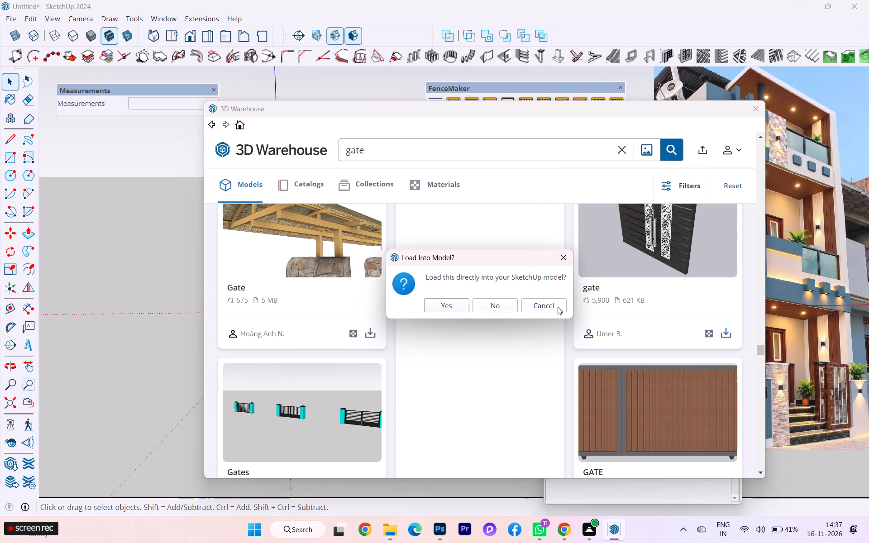
left_click(444, 309)
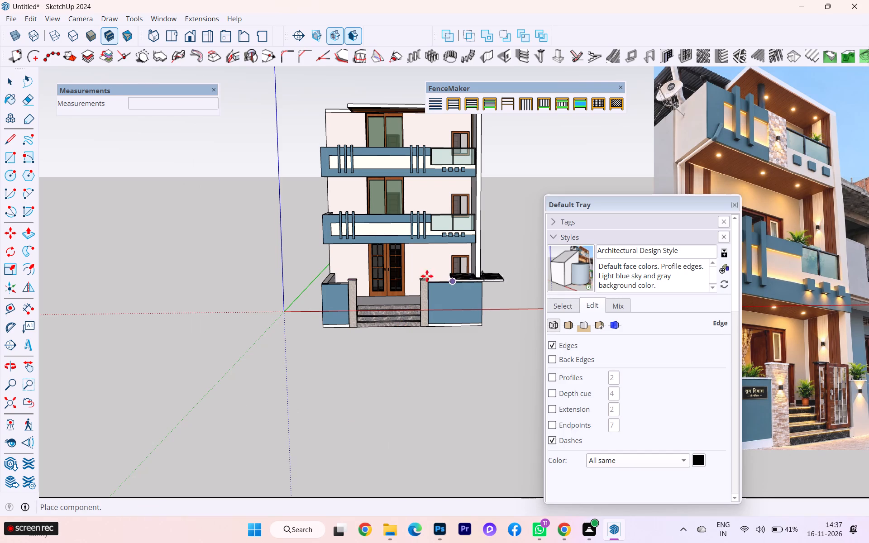
scroll(401, 294, "up", 3)
scroll(344, 332, "up", 1)
left_click(335, 382)
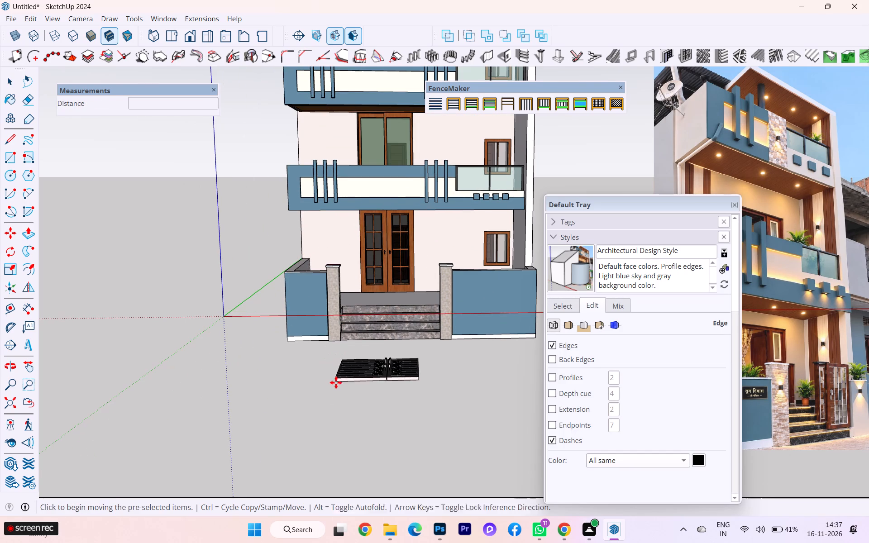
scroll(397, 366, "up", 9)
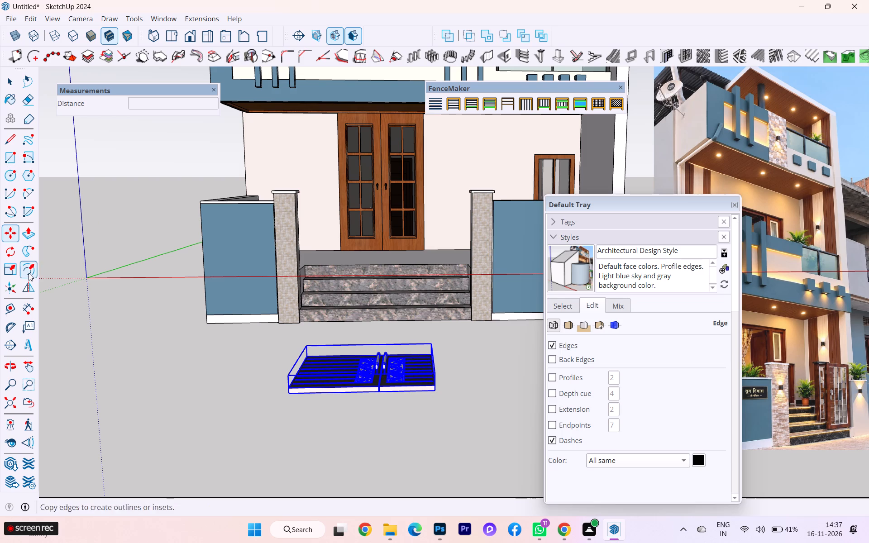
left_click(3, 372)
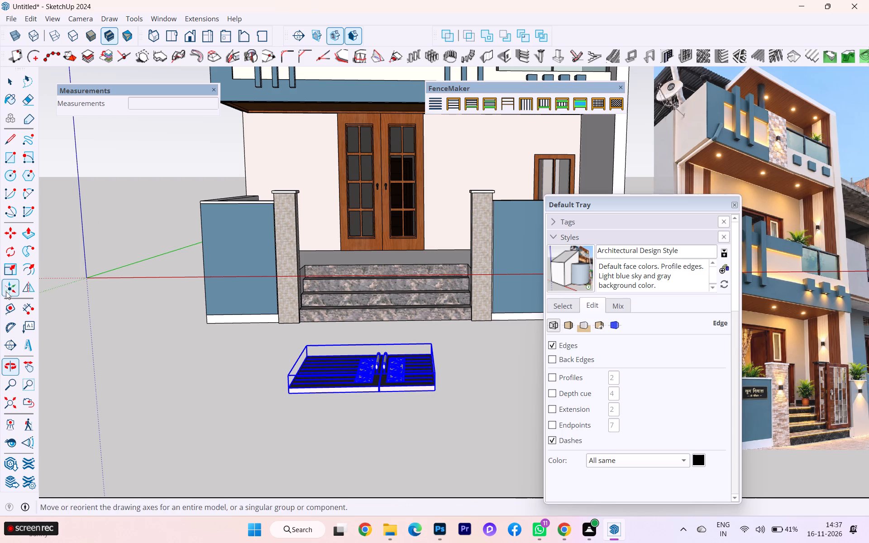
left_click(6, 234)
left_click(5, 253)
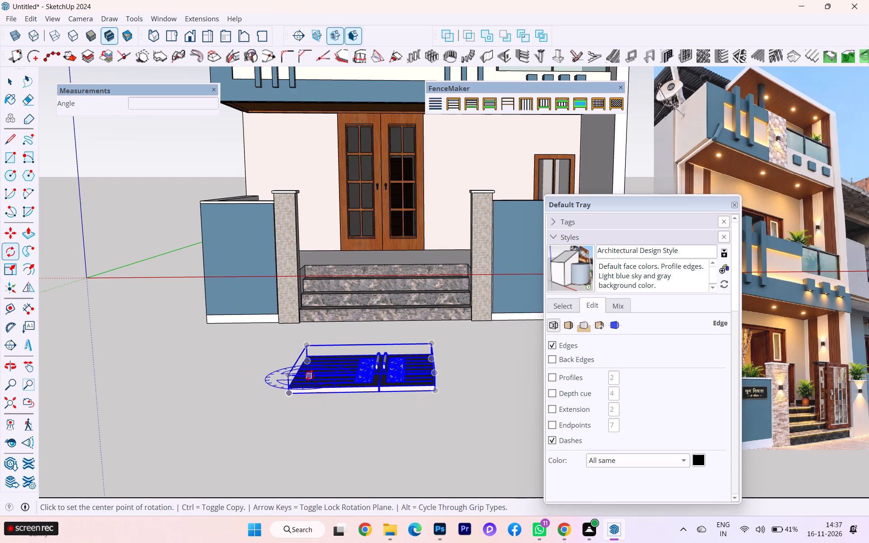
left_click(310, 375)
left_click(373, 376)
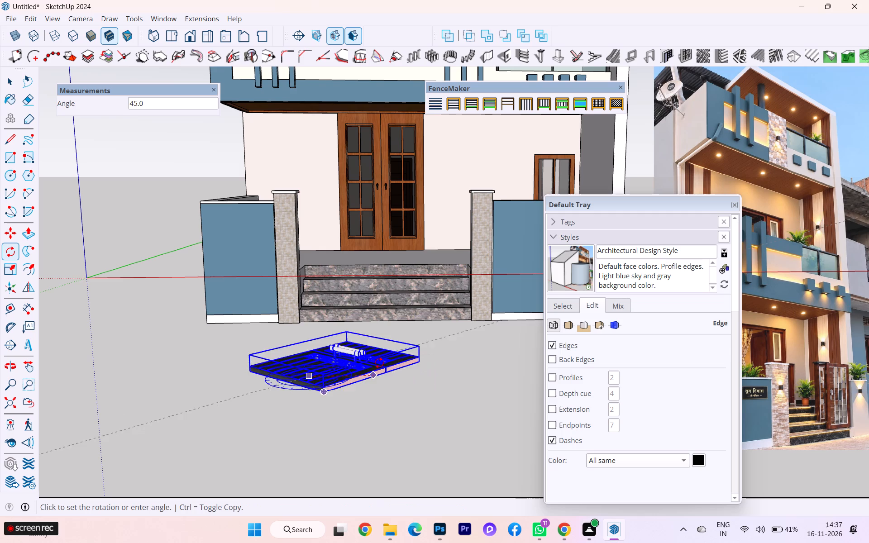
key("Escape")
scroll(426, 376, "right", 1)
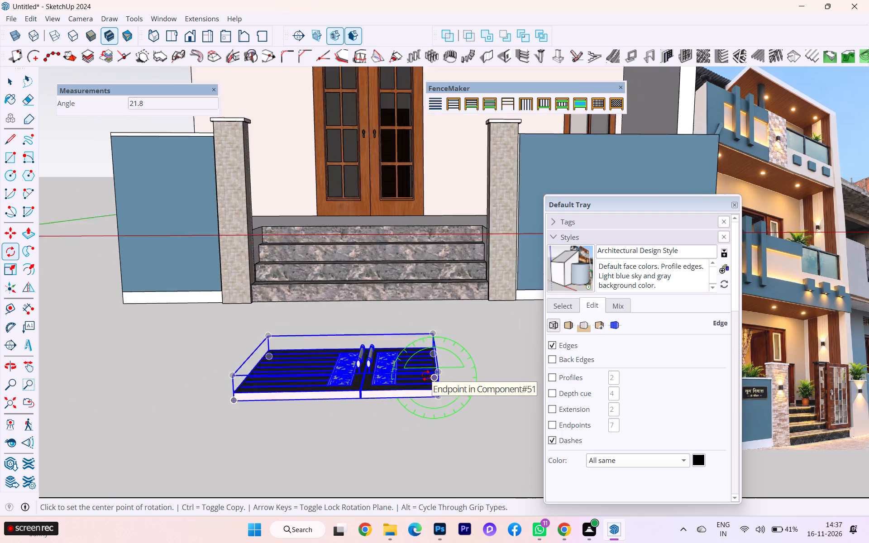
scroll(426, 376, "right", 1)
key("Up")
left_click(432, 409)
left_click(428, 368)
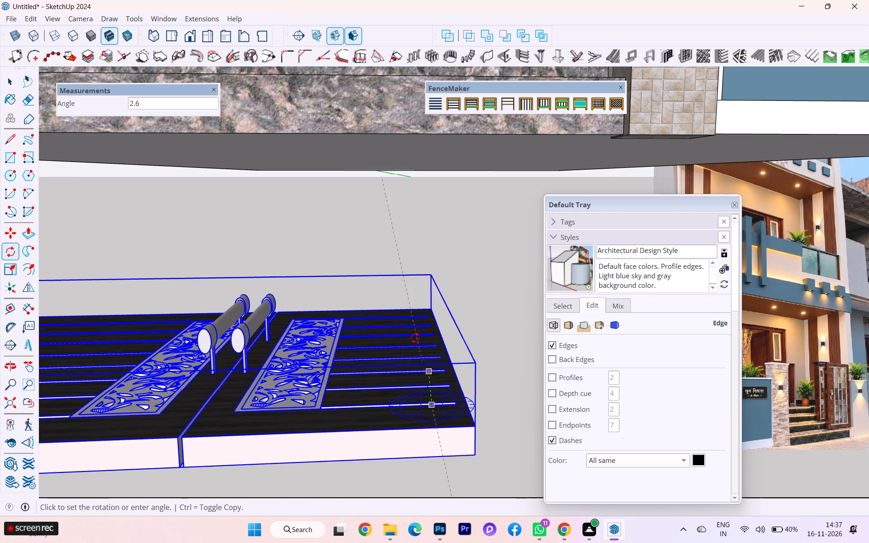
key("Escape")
Rotate the flat-lying gate 90° about its lower edge, around the red axis, so it stands upright.
scroll(451, 347, "down", 2)
scroll(451, 347, "up", 1)
scroll(451, 347, "down", 4)
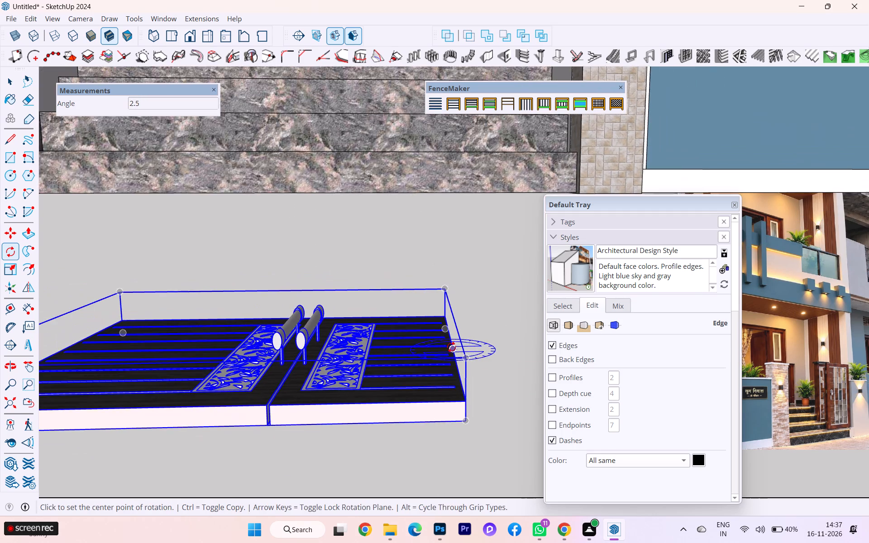
scroll(451, 347, "down", 2)
scroll(448, 348, "up", 1)
scroll(448, 348, "down", 2)
scroll(447, 348, "up", 1)
scroll(447, 348, "down", 2)
scroll(447, 348, "up", 1)
scroll(447, 348, "down", 1)
scroll(447, 348, "up", 1)
scroll(447, 348, "down", 4)
scroll(400, 352, "up", 1)
scroll(384, 352, "down", 3)
scroll(245, 335, "down", 4)
scroll(245, 335, "up", 1)
scroll(245, 335, "down", 5)
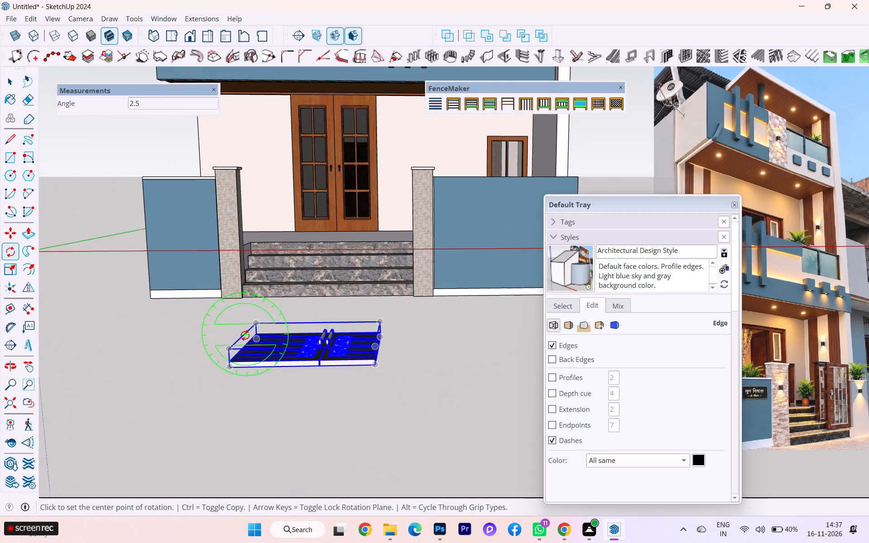
scroll(245, 335, "down", 1)
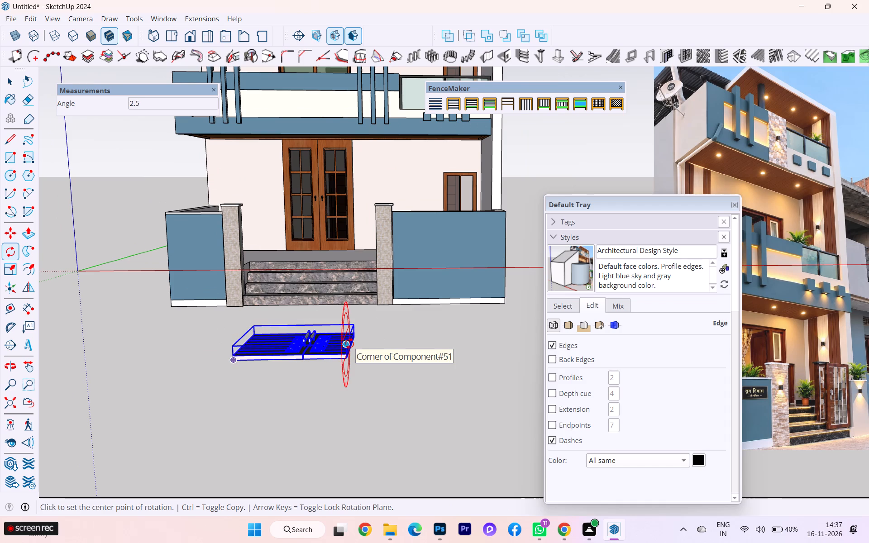
left_click(349, 343)
left_click(356, 330)
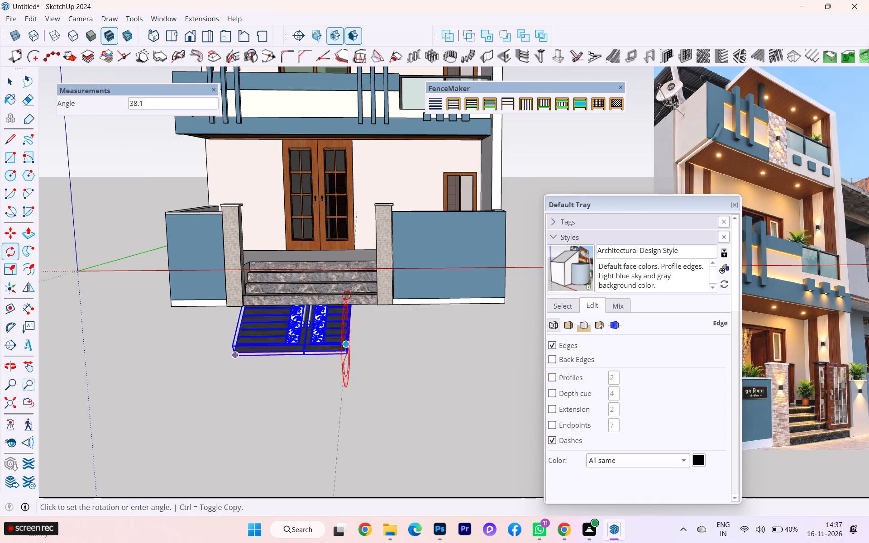
type("90")
key("Return")
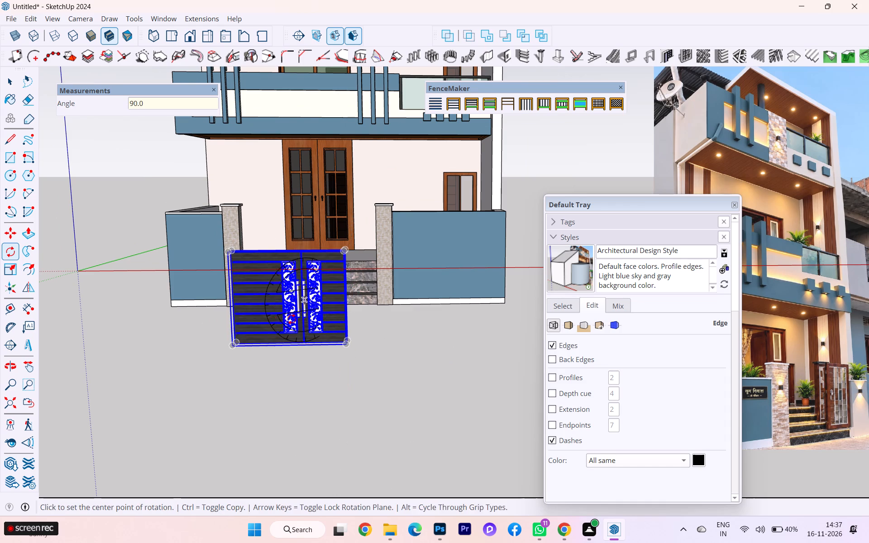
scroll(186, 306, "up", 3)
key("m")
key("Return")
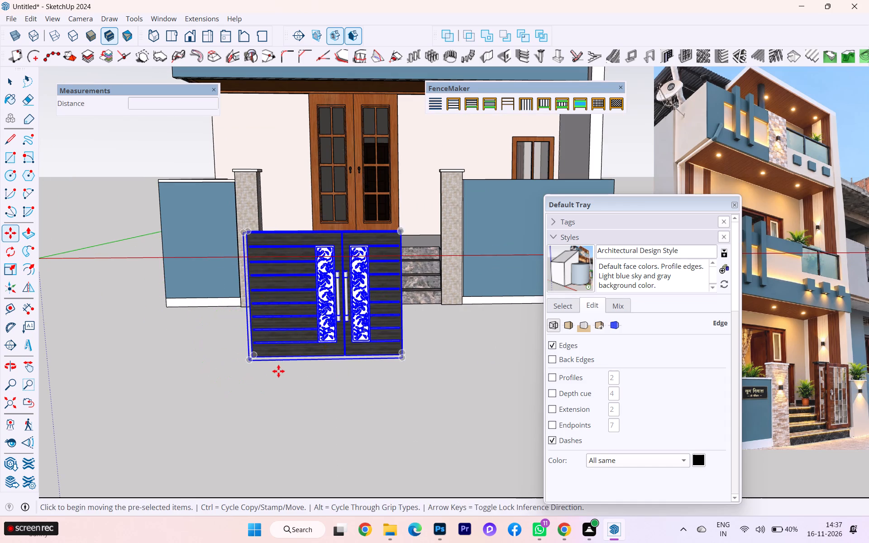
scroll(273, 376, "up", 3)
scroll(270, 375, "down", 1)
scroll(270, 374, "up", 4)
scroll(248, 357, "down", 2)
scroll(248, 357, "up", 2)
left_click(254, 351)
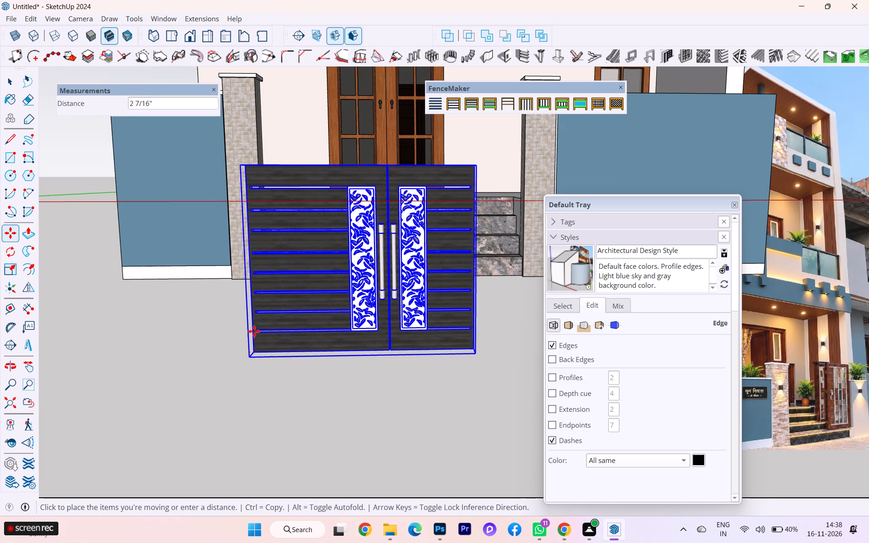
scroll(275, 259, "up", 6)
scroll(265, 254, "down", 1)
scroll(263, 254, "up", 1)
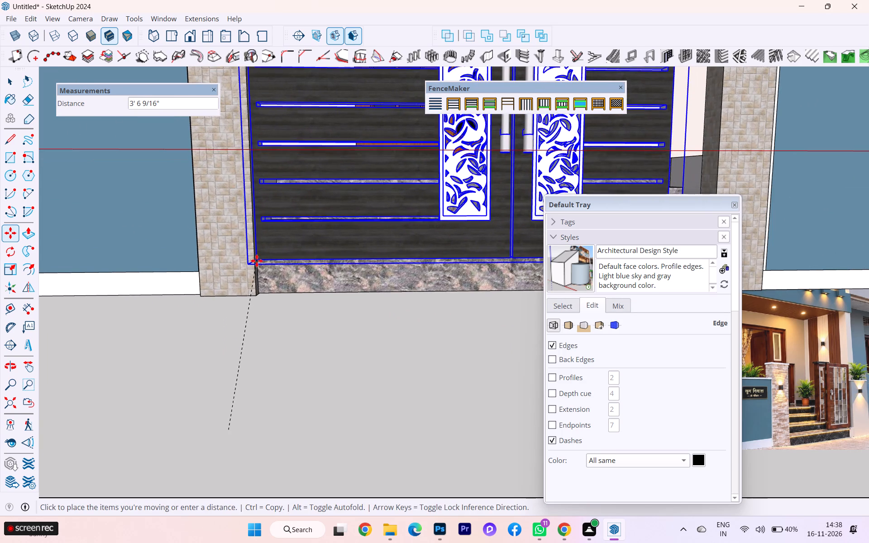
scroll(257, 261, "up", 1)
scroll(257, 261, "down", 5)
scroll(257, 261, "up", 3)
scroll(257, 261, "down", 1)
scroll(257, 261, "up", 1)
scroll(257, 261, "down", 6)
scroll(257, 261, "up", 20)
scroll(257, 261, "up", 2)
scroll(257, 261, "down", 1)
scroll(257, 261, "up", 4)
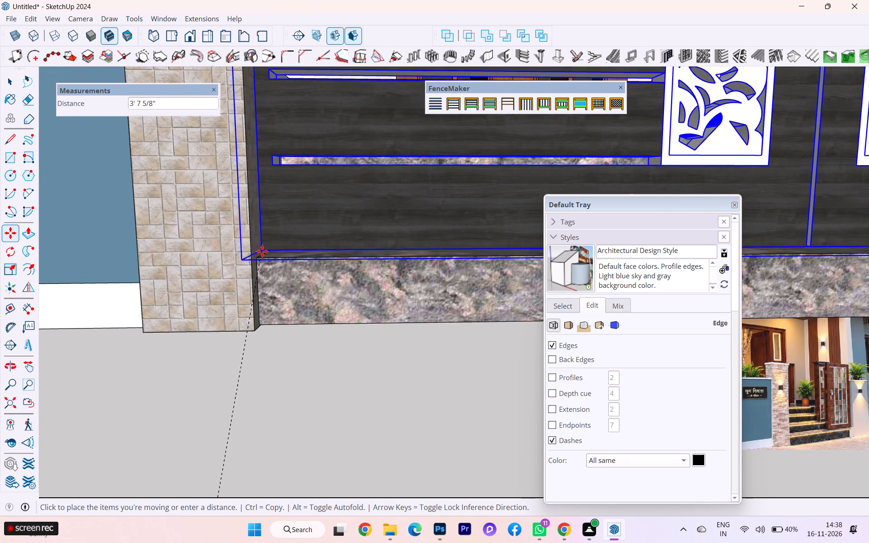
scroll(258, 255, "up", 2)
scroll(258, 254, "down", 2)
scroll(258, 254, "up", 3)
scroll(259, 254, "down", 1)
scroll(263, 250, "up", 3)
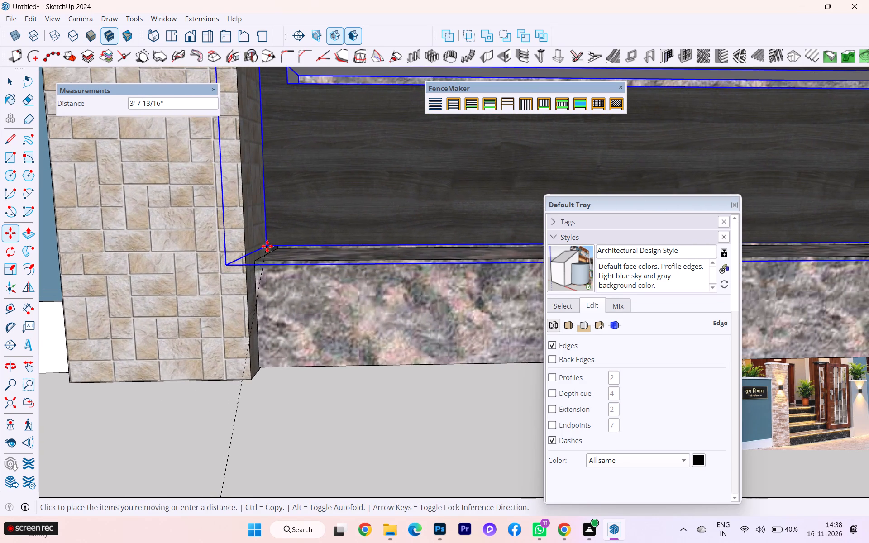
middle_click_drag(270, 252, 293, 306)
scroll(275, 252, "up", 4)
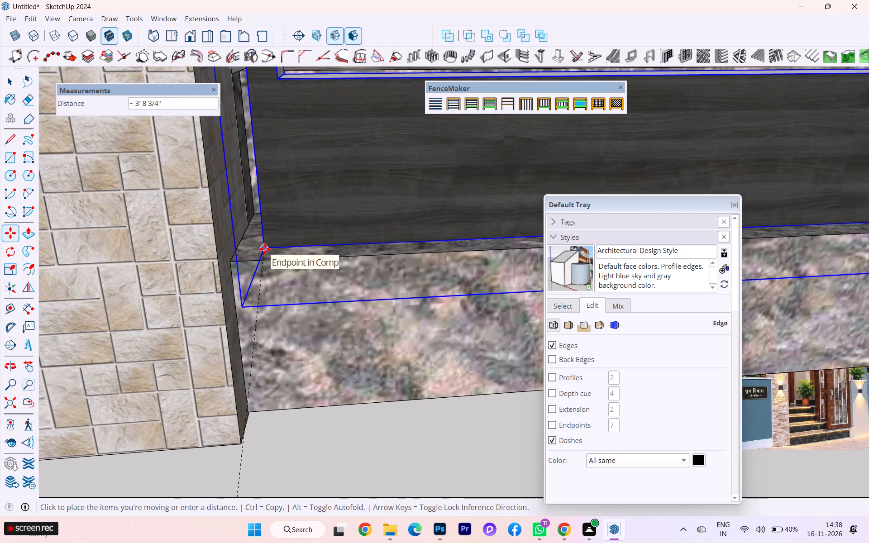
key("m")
Move the gate by its bottom-left corner onto the lowest entrance step, against the inner face of the left stone pillar.
scroll(334, 252, "down", 7)
scroll(389, 252, "up", 1)
scroll(389, 252, "down", 1)
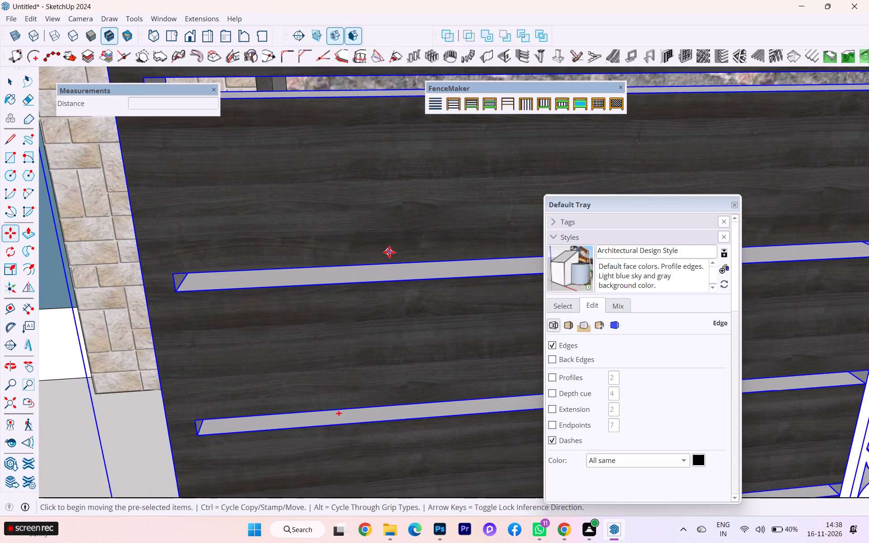
scroll(389, 252, "down", 5)
scroll(216, 278, "down", 11)
scroll(230, 284, "up", 1)
scroll(233, 291, "down", 2)
scroll(234, 281, "up", 1)
scroll(234, 281, "down", 4)
scroll(236, 280, "up", 2)
scroll(237, 280, "down", 1)
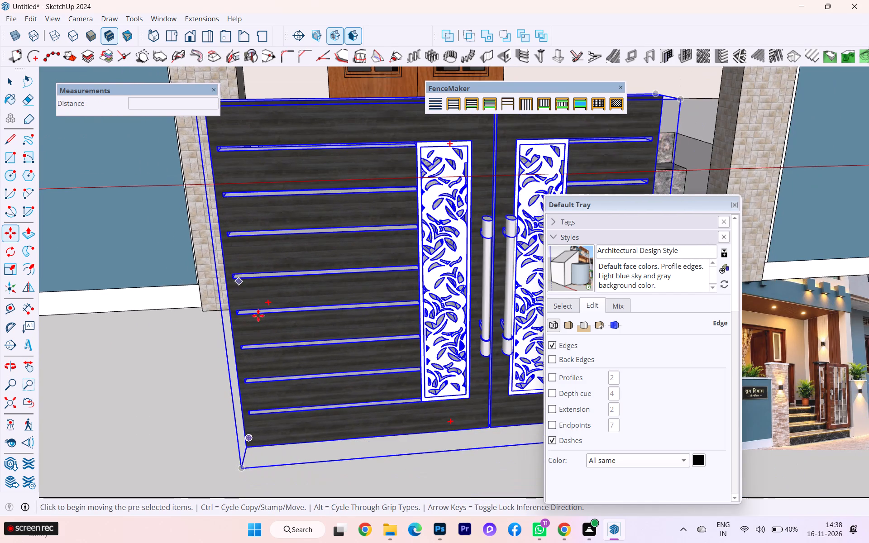
scroll(258, 428, "up", 3)
left_click(244, 452)
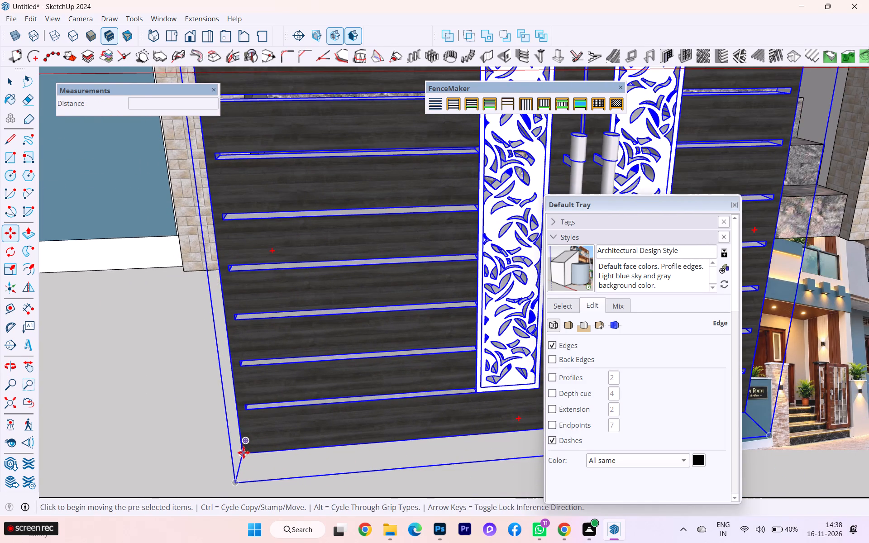
scroll(263, 233, "up", 12)
scroll(271, 199, "down", 5)
scroll(271, 199, "up", 3)
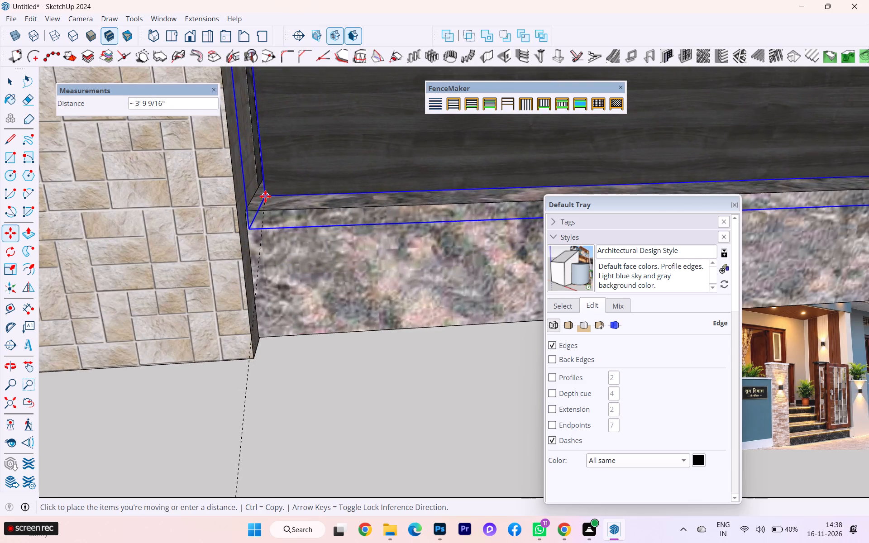
middle_click_drag(265, 196, 217, 228)
scroll(273, 182, "up", 7)
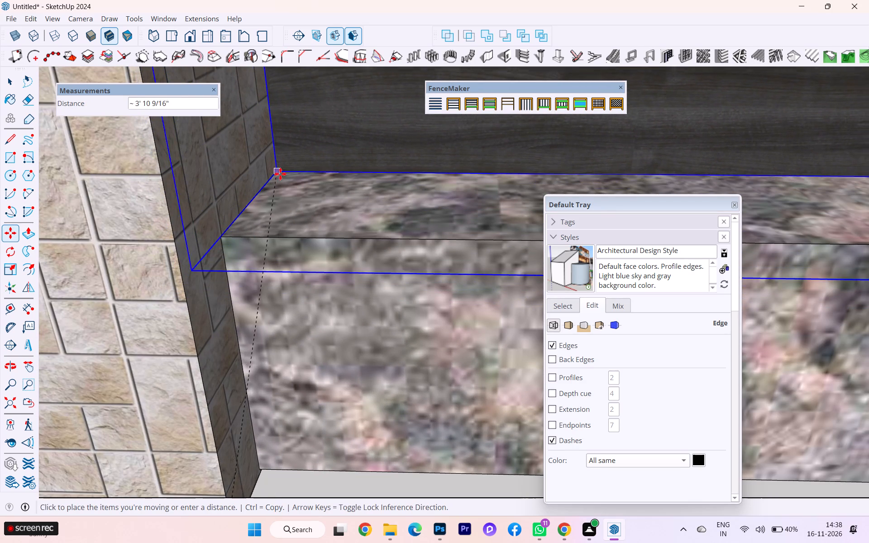
left_click(274, 172)
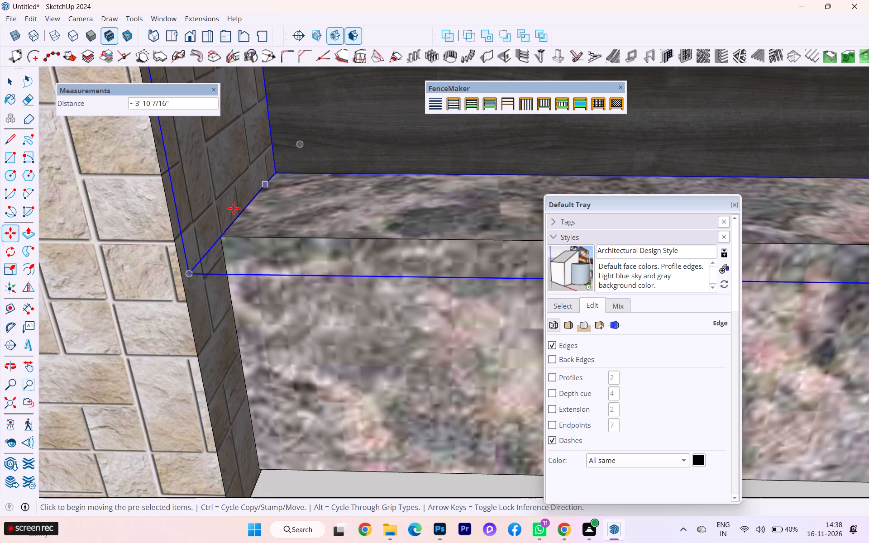
scroll(220, 229, "down", 1)
scroll(220, 230, "up", 1)
scroll(218, 231, "down", 1)
scroll(218, 234, "up", 2)
scroll(218, 235, "down", 7)
scroll(221, 255, "up", 1)
scroll(221, 257, "down", 6)
scroll(221, 269, "up", 1)
scroll(221, 269, "down", 2)
scroll(221, 271, "up", 1)
scroll(221, 271, "down", 8)
scroll(222, 277, "up", 1)
scroll(222, 277, "down", 2)
scroll(222, 277, "up", 1)
scroll(222, 277, "down", 3)
scroll(222, 278, "up", 1)
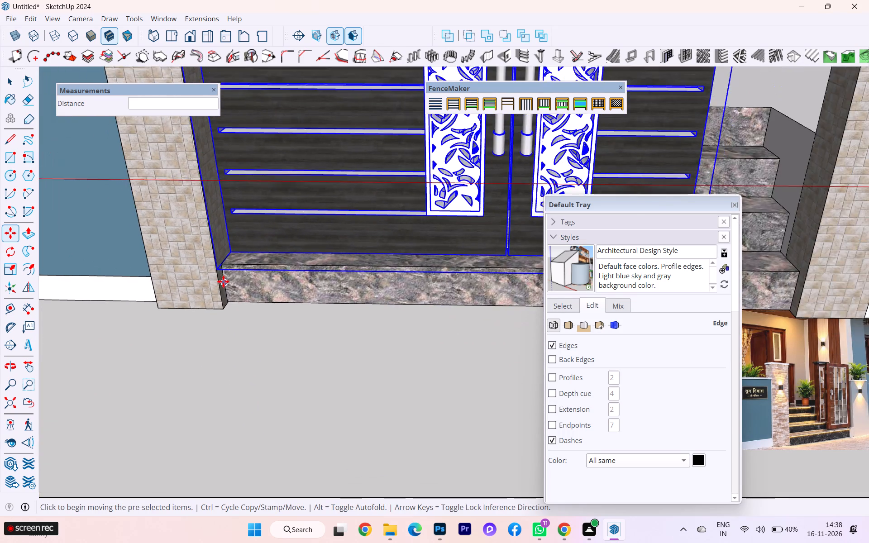
scroll(223, 281, "down", 1)
scroll(223, 281, "up", 2)
scroll(223, 281, "down", 5)
scroll(289, 252, "down", 2)
scroll(289, 252, "up", 1)
scroll(289, 252, "down", 1)
scroll(277, 309, "down", 6)
scroll(270, 326, "up", 1)
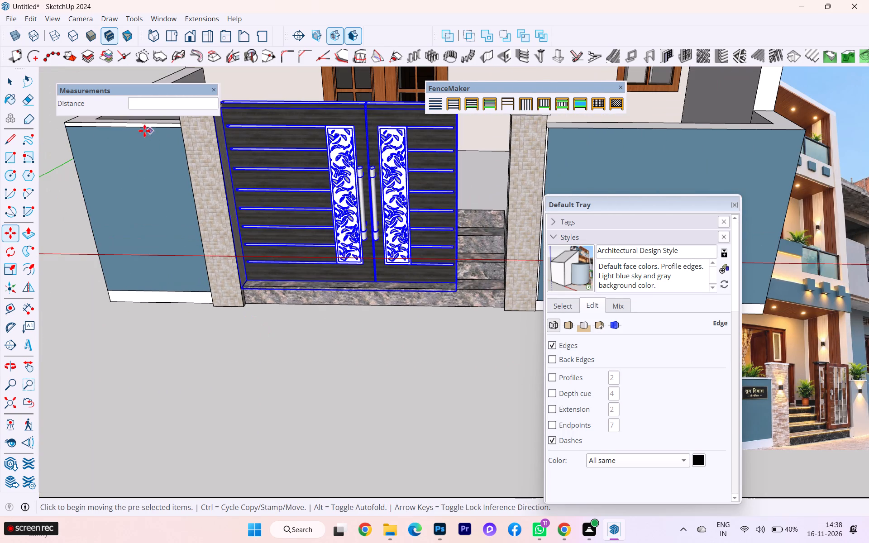
left_click(22, 82)
left_click(2, 82)
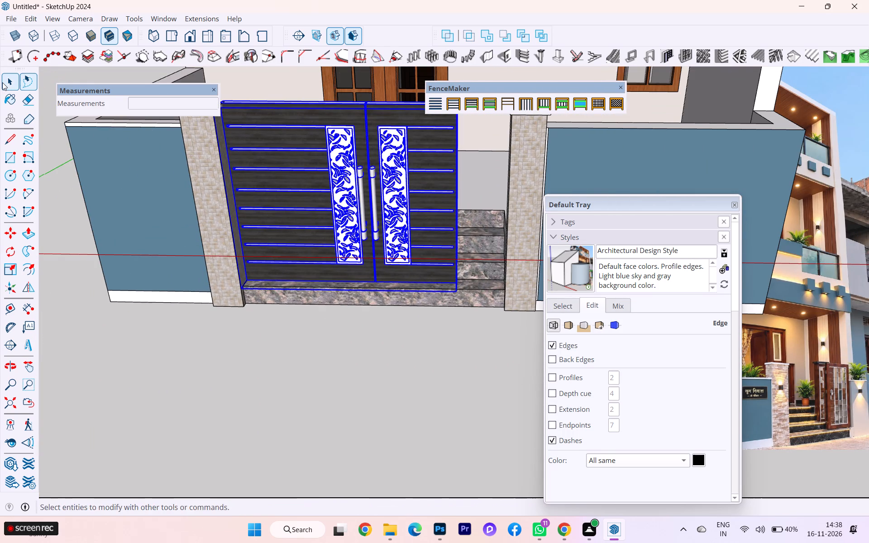
Scale the double gate's left side inward along the red axis to about 0.98, clearing the left pillar's cap.
left_click(141, 259)
scroll(323, 290, "down", 2)
scroll(330, 289, "up", 1)
scroll(331, 289, "down", 2)
left_click(360, 204)
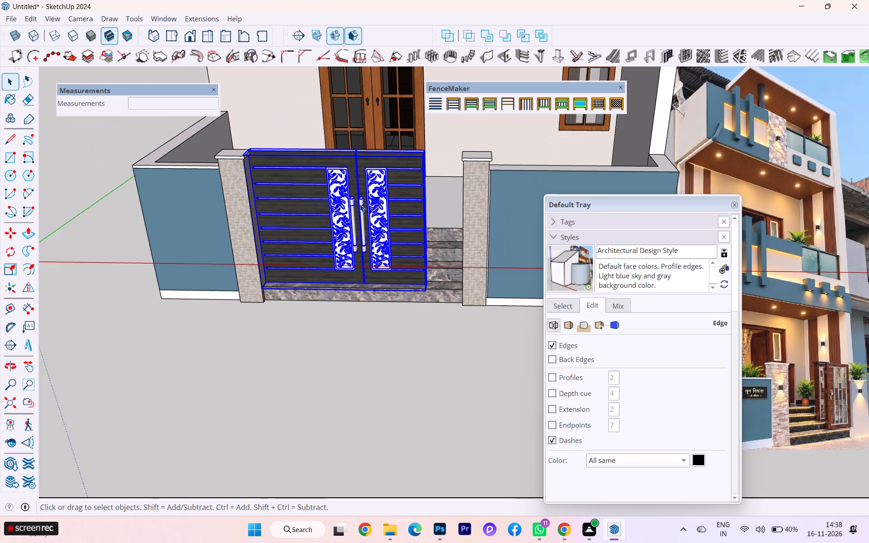
scroll(286, 136, "up", 2)
scroll(286, 136, "down", 1)
scroll(286, 136, "up", 2)
scroll(286, 136, "down", 1)
scroll(269, 146, "up", 5)
scroll(222, 160, "up", 4)
scroll(213, 170, "down", 2)
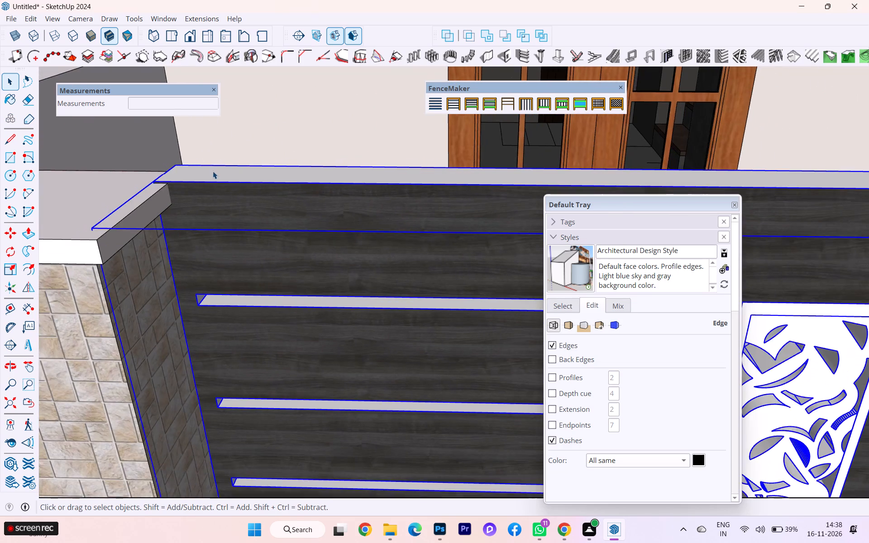
middle_click_drag(213, 171, 267, 168)
scroll(267, 168, "up", 1)
scroll(256, 180, "down", 5)
scroll(251, 183, "up", 1)
scroll(251, 183, "down", 6)
scroll(201, 213, "down", 2)
scroll(191, 211, "up", 2)
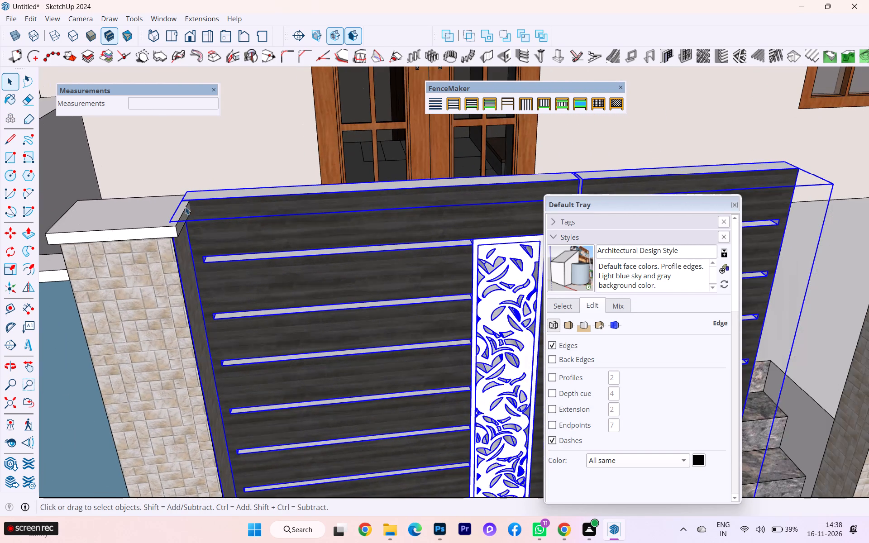
scroll(185, 213, "up", 4)
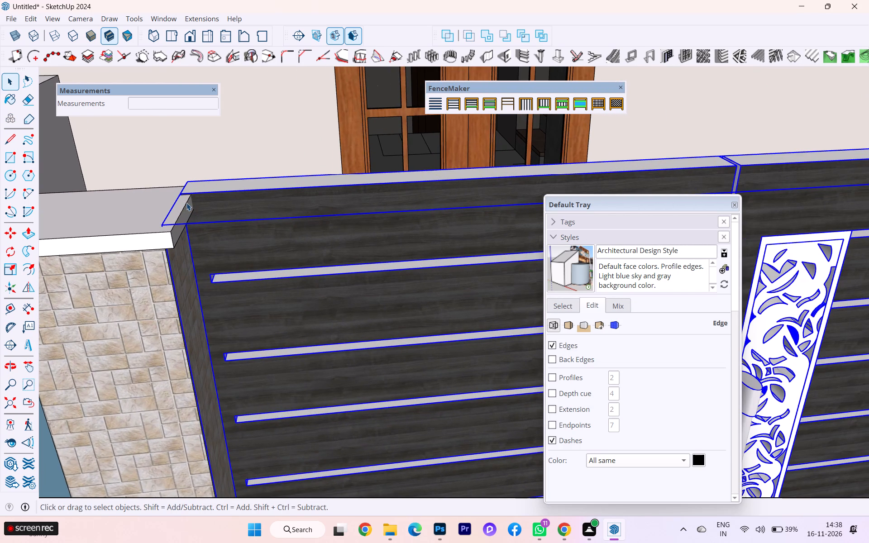
key("s")
scroll(173, 201, "down", 5)
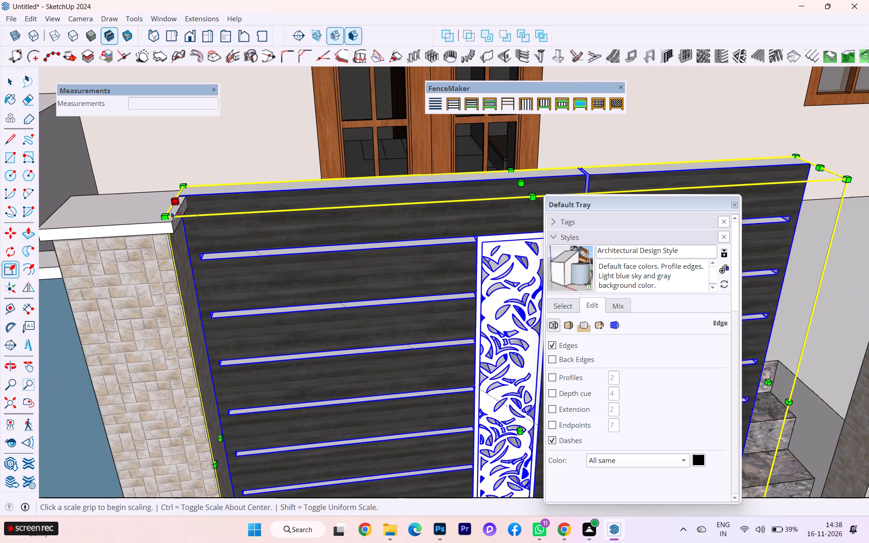
scroll(172, 214, "down", 3)
left_click(209, 396)
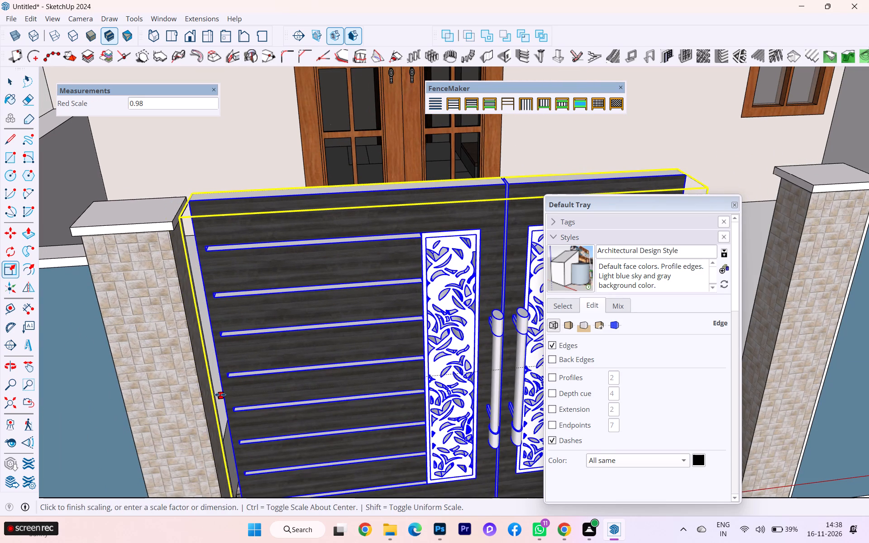
left_click(218, 395)
Scale the gate's free right side along the red axis to about 1.22, up to the right stone pillar's cap.
scroll(183, 295, "down", 2)
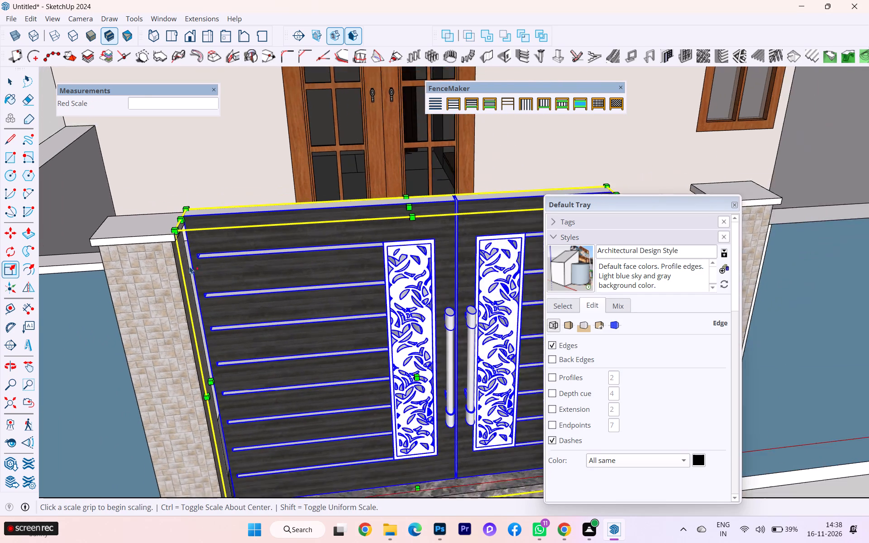
scroll(195, 236, "up", 2)
scroll(194, 219, "down", 2)
scroll(194, 219, "up", 12)
scroll(174, 218, "down", 2)
middle_click_drag(178, 238, 215, 392)
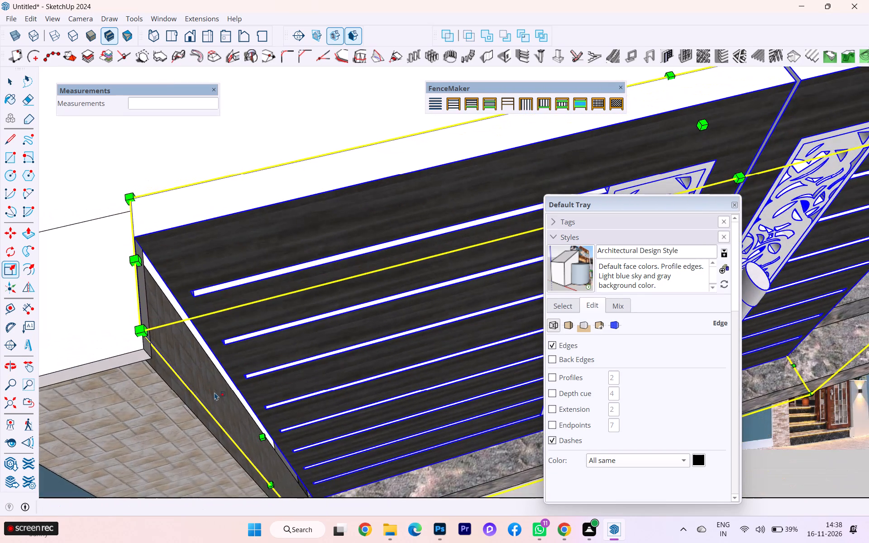
scroll(172, 232, "down", 6)
scroll(167, 219, "up", 2)
scroll(167, 219, "down", 1)
scroll(168, 219, "up", 1)
scroll(172, 222, "down", 3)
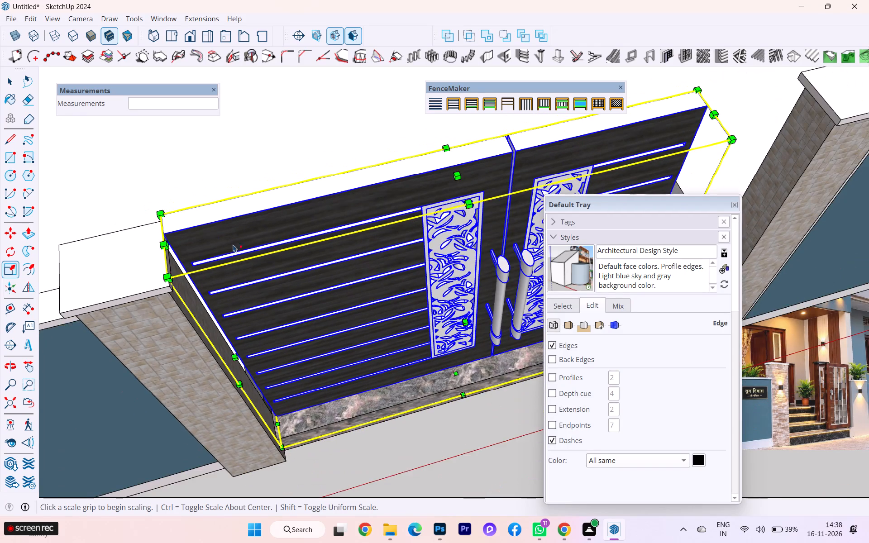
scroll(234, 244, "down", 2)
middle_click_drag(197, 213, 99, 144)
scroll(282, 205, "down", 1)
middle_click_drag(251, 204, 114, 192)
scroll(477, 312, "up", 1)
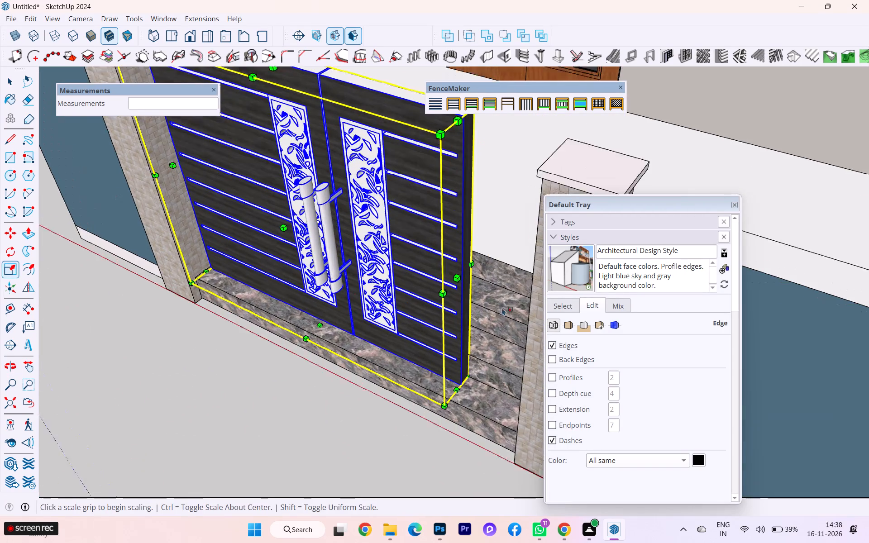
scroll(502, 308, "up", 1)
left_click(448, 272)
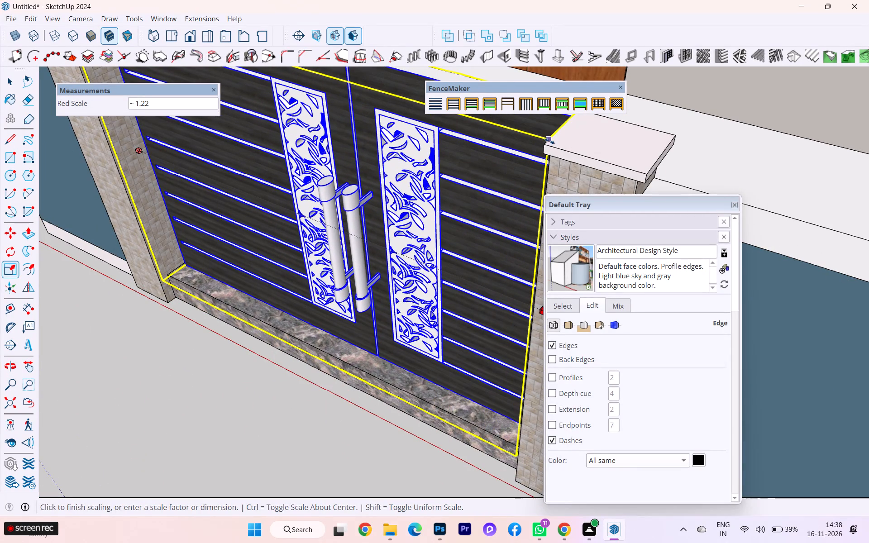
left_click(549, 141)
Check from several angles how the widened gate fits against the right stone pillar and its cap.
scroll(455, 191, "down", 2)
middle_click_drag(464, 229, 505, 258)
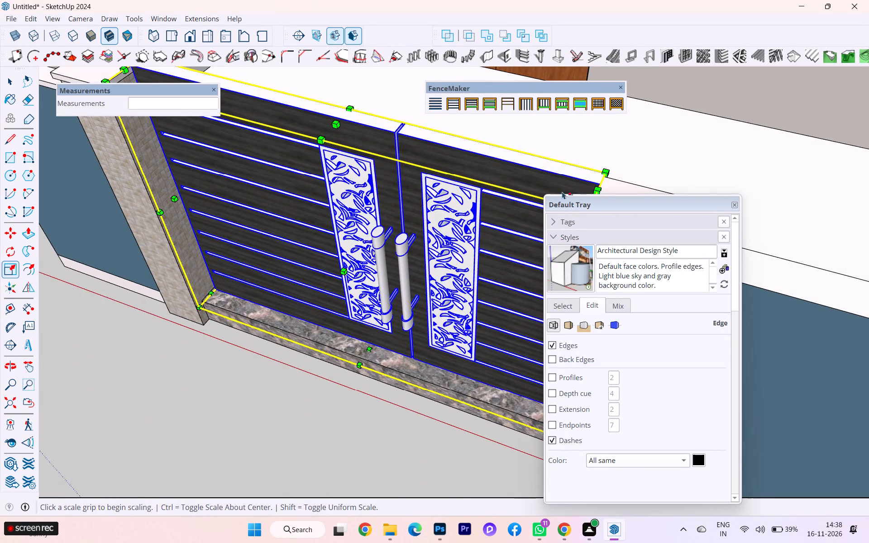
scroll(556, 184, "down", 1)
scroll(601, 174, "up", 2)
scroll(601, 174, "down", 2)
scroll(601, 174, "up", 2)
scroll(443, 146, "down", 1)
scroll(435, 145, "up", 1)
scroll(434, 145, "down", 2)
scroll(423, 144, "up", 2)
scroll(423, 144, "down", 5)
scroll(520, 233, "up", 5)
scroll(434, 196, "down", 2)
scroll(432, 194, "up", 2)
scroll(431, 194, "down", 2)
scroll(431, 194, "up", 3)
scroll(430, 194, "down", 1)
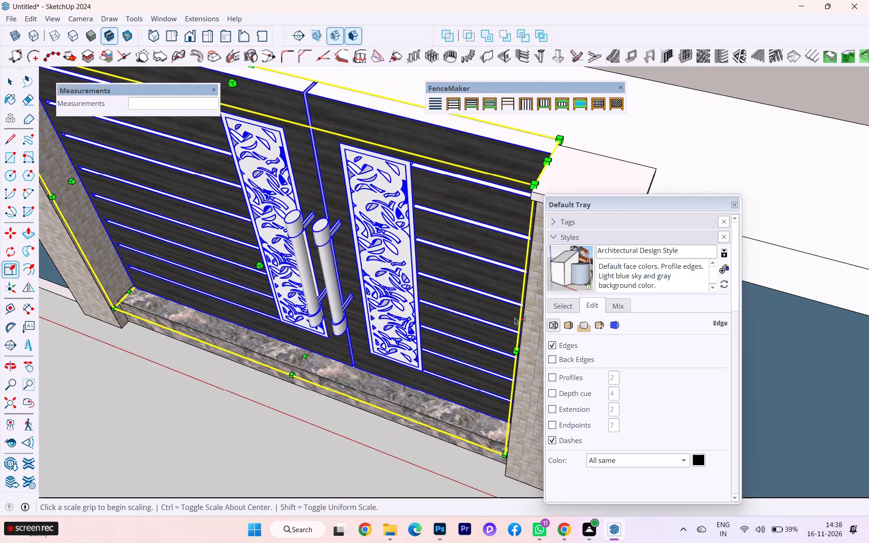
scroll(523, 337, "up", 5)
scroll(509, 315, "down", 1)
middle_click_drag(507, 314, 579, 240)
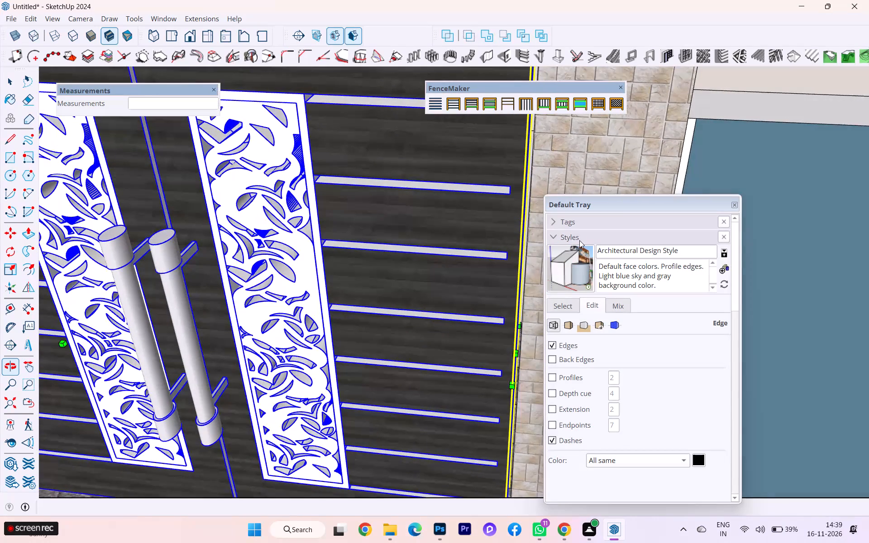
scroll(515, 356, "down", 1)
scroll(515, 356, "up", 2)
scroll(515, 357, "down", 2)
scroll(505, 357, "up", 1)
scroll(505, 357, "down", 7)
scroll(496, 367, "up", 1)
scroll(495, 367, "down", 3)
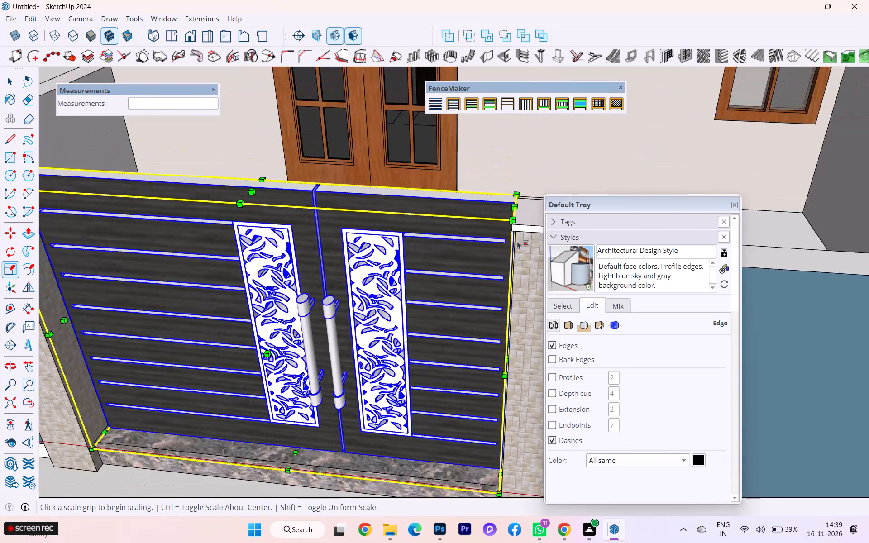
Move the gate by its bottom-left rear corner slightly forward on the lowest entrance step, along the left pillar.
scroll(506, 210, "up", 2)
scroll(505, 210, "down", 3)
scroll(161, 424, "up", 1)
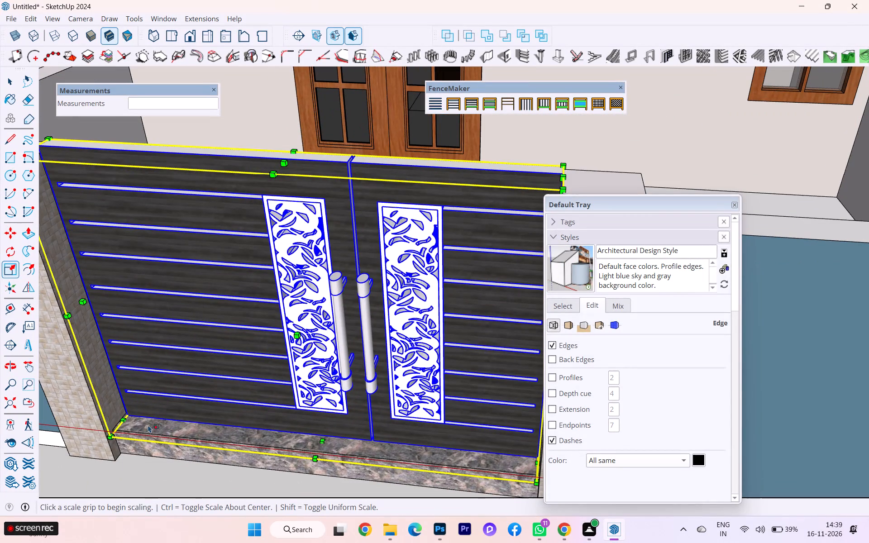
key("m")
left_click(127, 415)
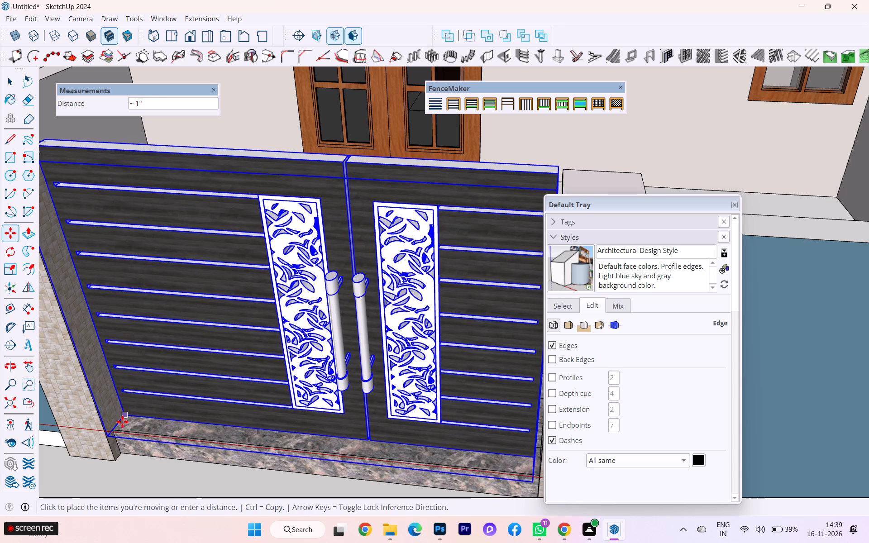
left_click(120, 426)
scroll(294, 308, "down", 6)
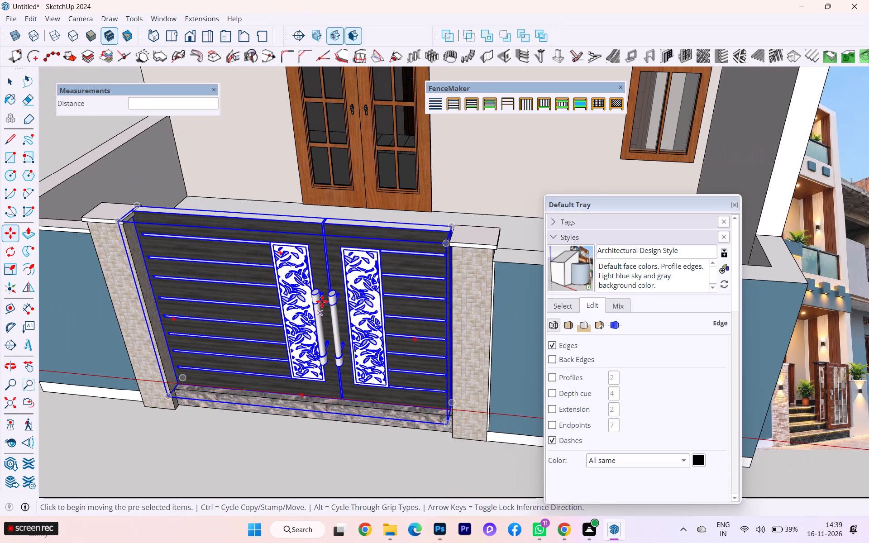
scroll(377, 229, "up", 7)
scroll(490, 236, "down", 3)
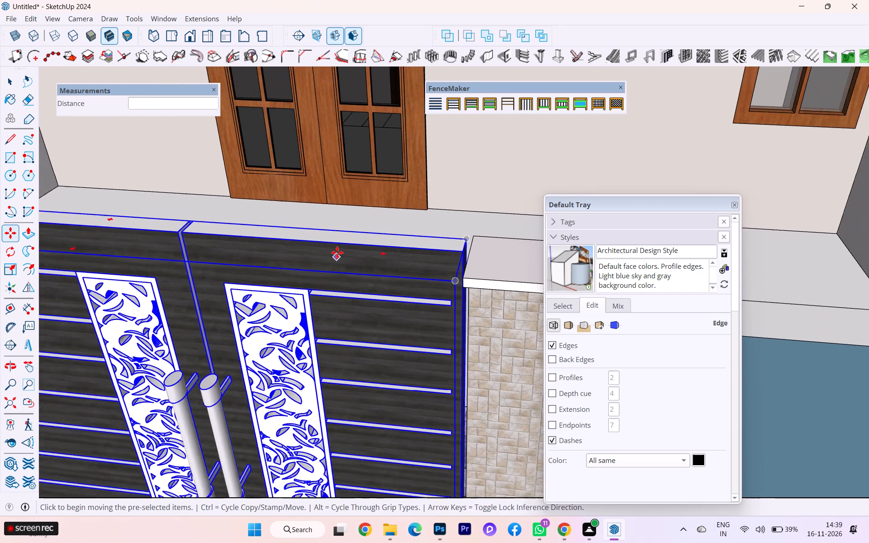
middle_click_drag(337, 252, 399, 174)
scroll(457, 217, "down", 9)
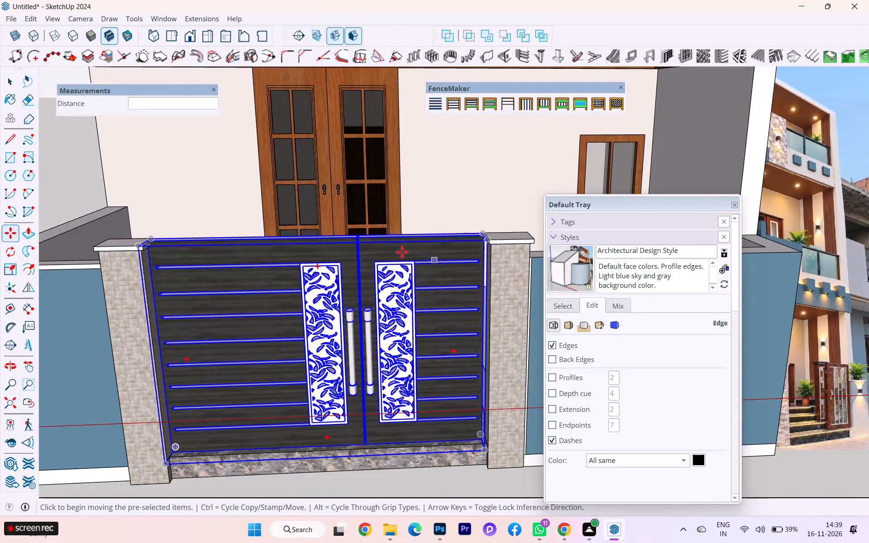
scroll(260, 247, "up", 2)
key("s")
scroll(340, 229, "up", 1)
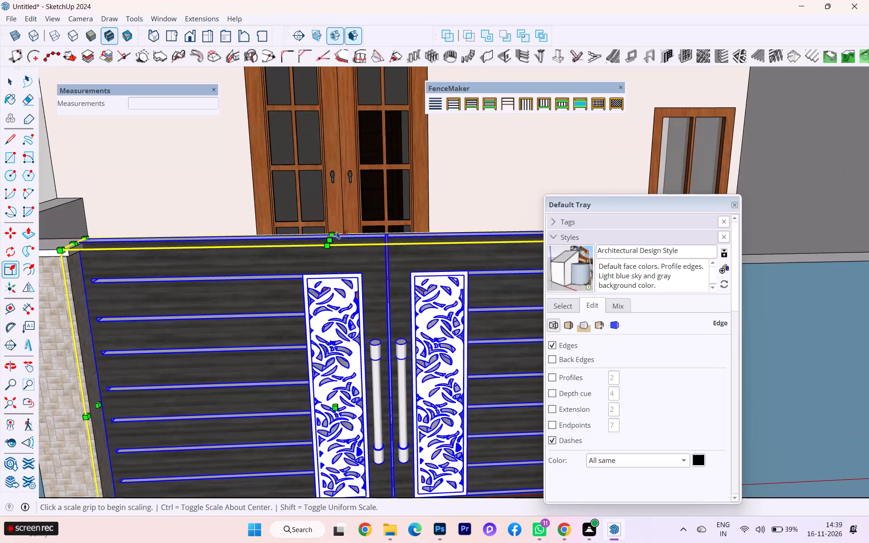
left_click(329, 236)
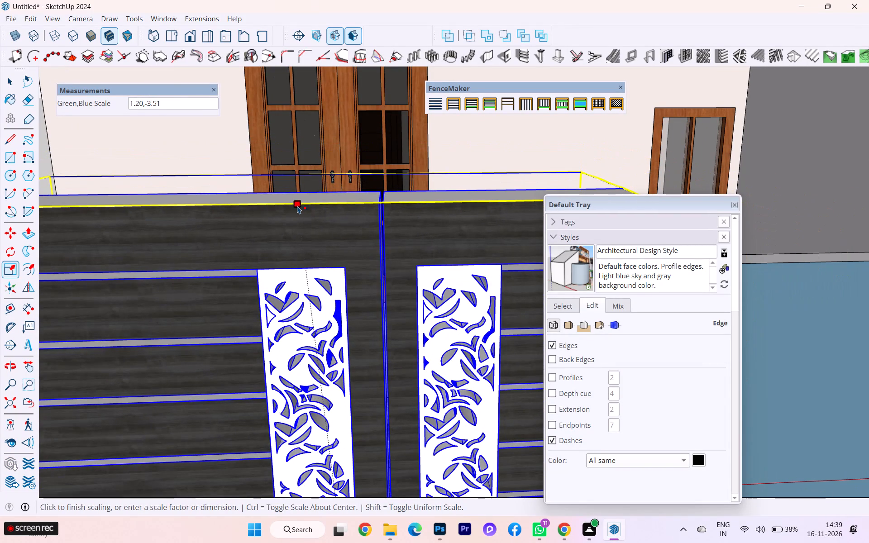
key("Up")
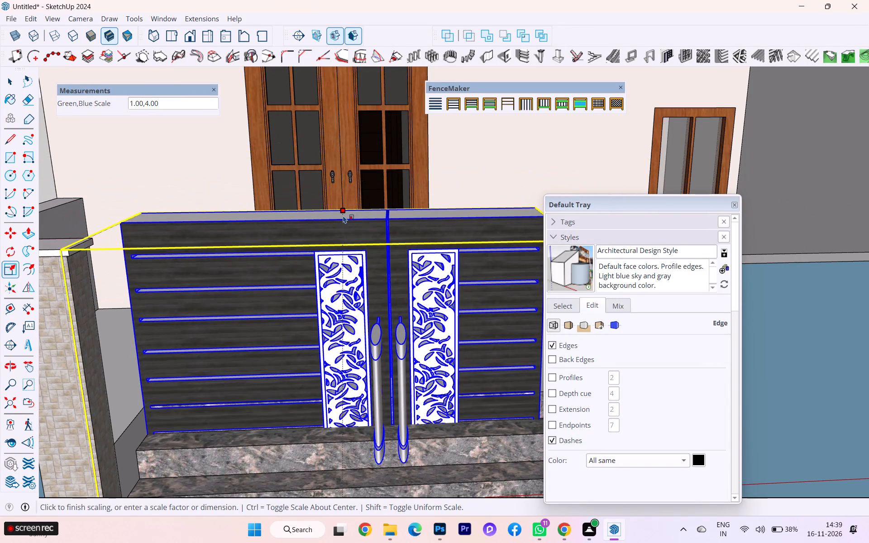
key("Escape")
Scale the gate's height from its top centre grip to 0.99, lowering its top edge slightly.
scroll(321, 238, "up", 1)
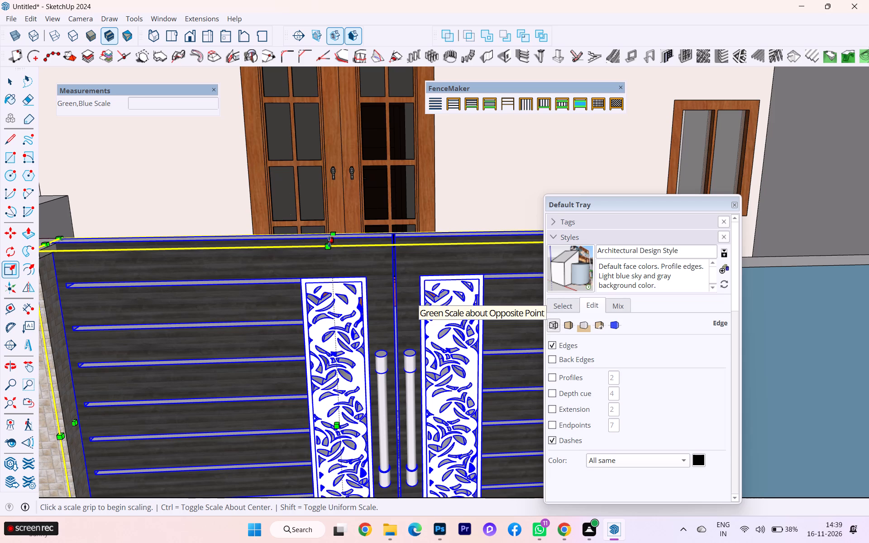
left_click(329, 242)
left_click(330, 245)
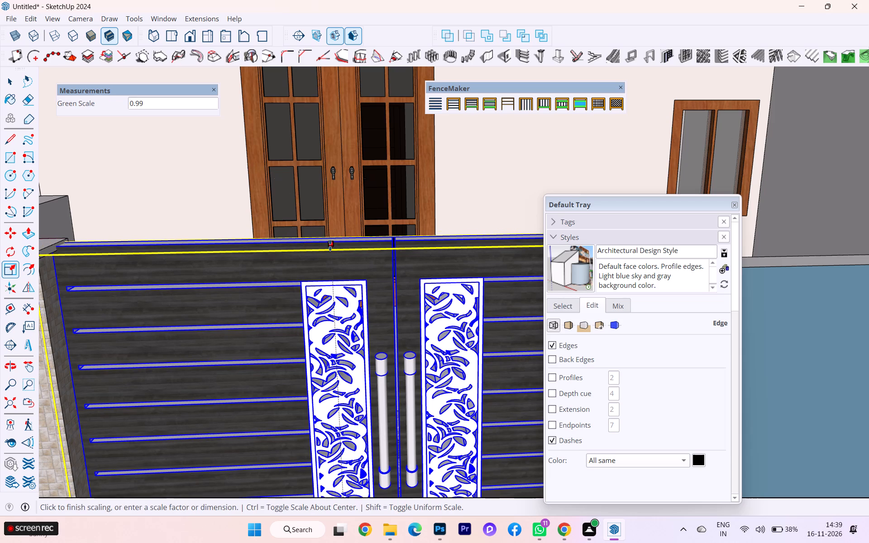
Nudge the gate's left side inward slightly with Scale along the red axis, beside the left pillar's cap.
scroll(263, 230, "down", 5)
scroll(234, 250, "up", 4)
scroll(60, 251, "up", 4)
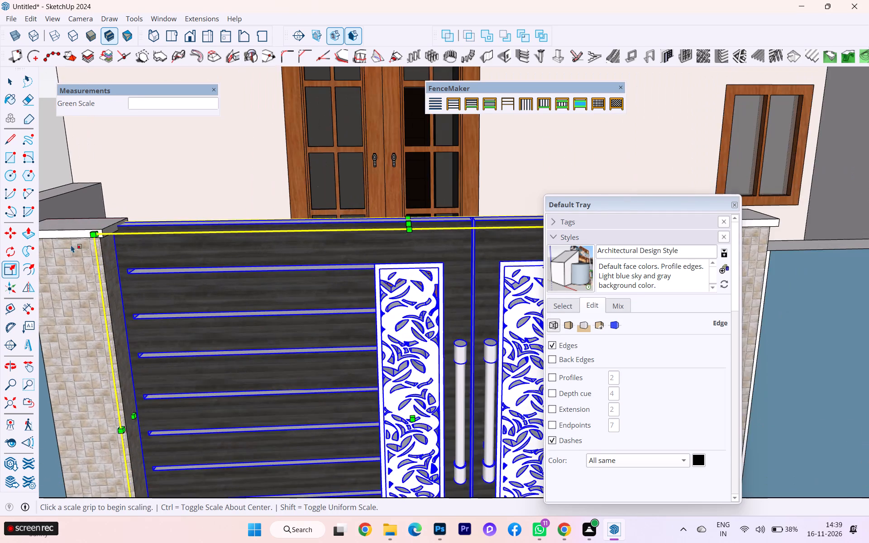
scroll(110, 228, "up", 6)
scroll(141, 221, "down", 1)
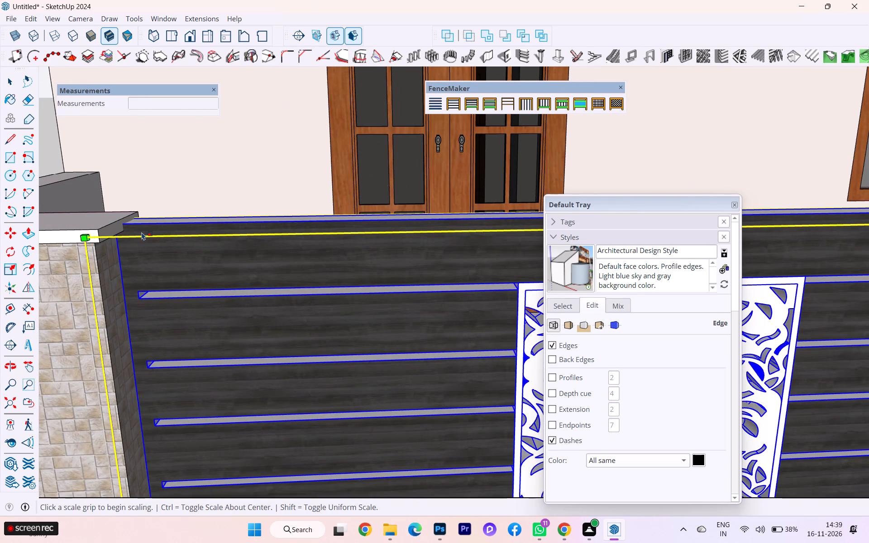
key("s")
scroll(132, 253, "down", 6)
left_click(141, 414)
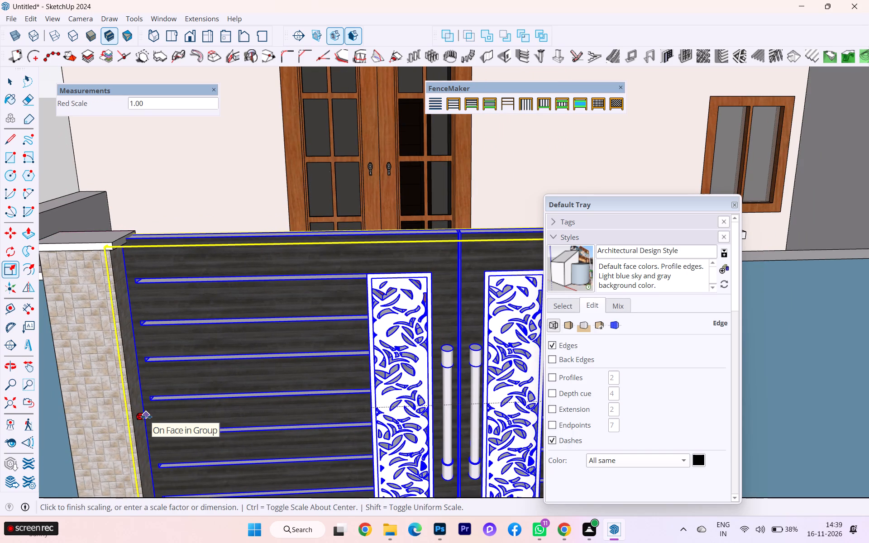
left_click(148, 419)
Scale the gate's right side along the red axis to about 1.01, closing the gap to the right pillar's cap.
scroll(139, 265, "up", 2)
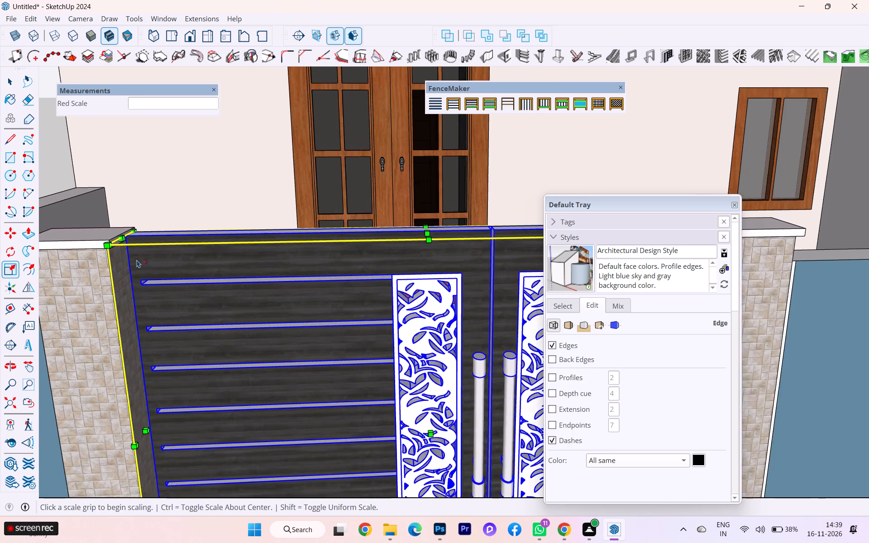
scroll(137, 260, "up", 1)
scroll(120, 242, "down", 2)
scroll(119, 241, "up", 3)
scroll(119, 241, "down", 4)
scroll(103, 239, "up", 1)
scroll(103, 239, "down", 1)
scroll(166, 245, "down", 3)
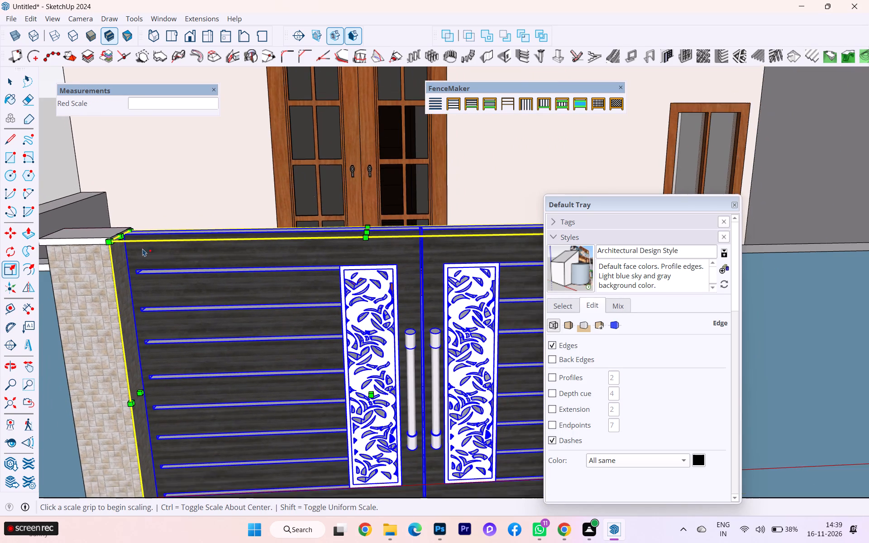
scroll(143, 248, "down", 2)
scroll(535, 217, "up", 8)
scroll(320, 275, "up", 2)
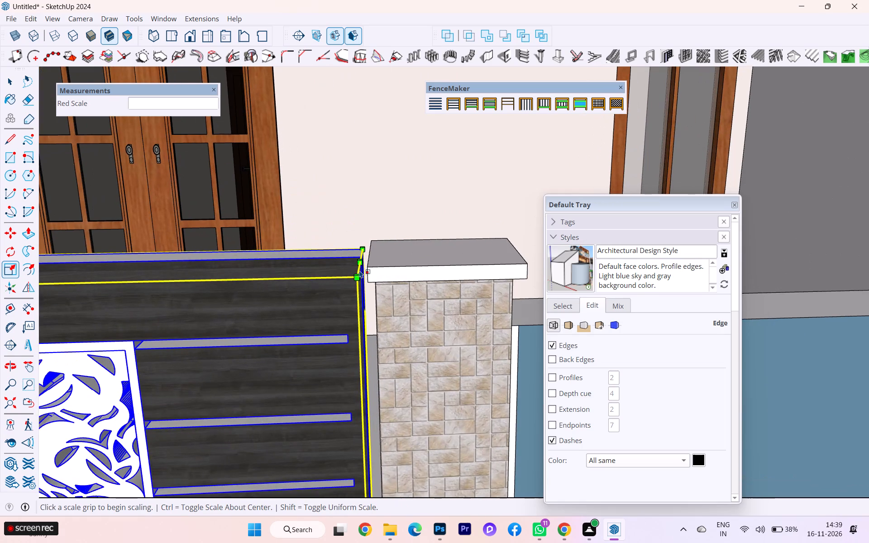
scroll(359, 270, "up", 1)
scroll(358, 259, "down", 4)
scroll(358, 259, "up", 1)
scroll(358, 259, "down", 2)
scroll(376, 379, "down", 2)
scroll(362, 457, "up", 2)
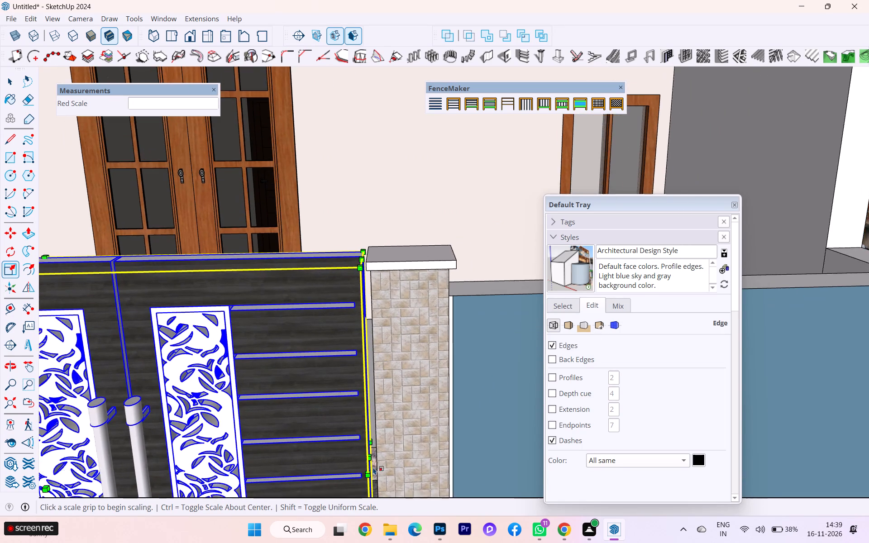
left_click(371, 460)
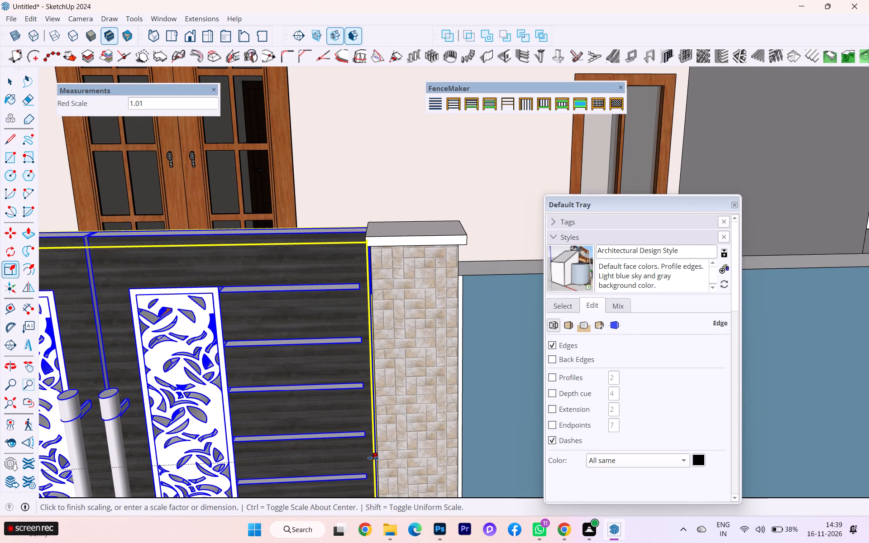
left_click(373, 458)
Check the resized gate's fit at the right pillar and at its bottom-left corner above the lowest step.
scroll(410, 274, "down", 1)
scroll(411, 273, "up", 2)
scroll(411, 273, "down", 6)
scroll(429, 238, "up", 1)
scroll(429, 238, "down", 2)
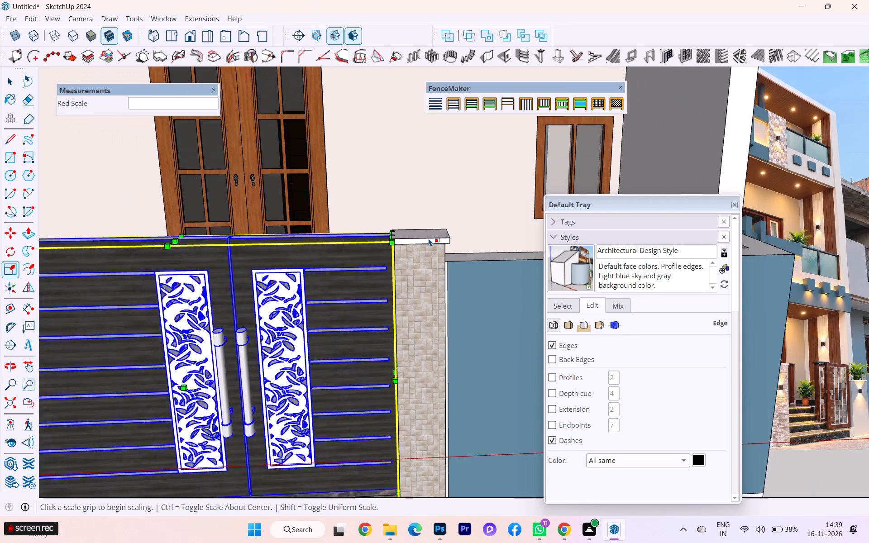
scroll(433, 218, "down", 1)
scroll(433, 218, "up", 1)
scroll(433, 218, "down", 2)
scroll(200, 414, "up", 4)
scroll(129, 431, "up", 7)
scroll(127, 432, "down", 1)
scroll(127, 432, "up", 5)
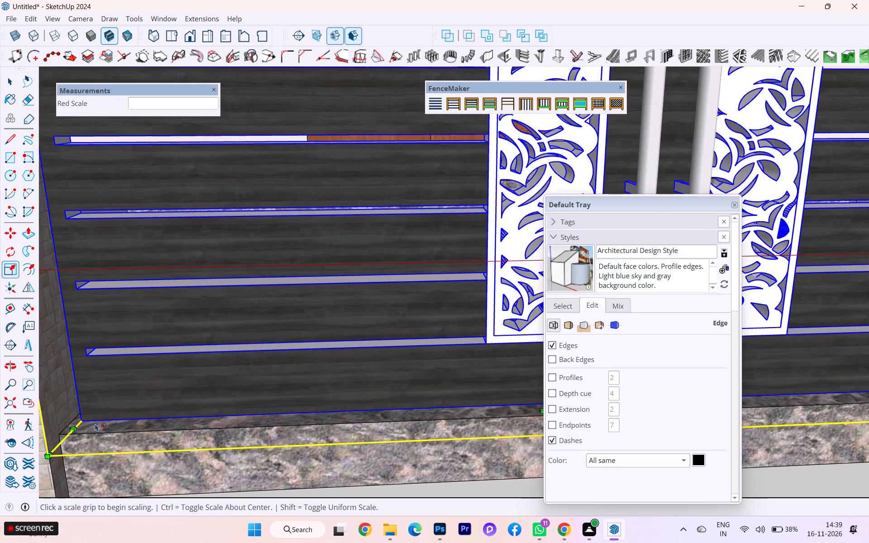
Move the gate slightly from its bottom-left corner toward the front of the stone step, then deselect it.
scroll(94, 423, "up", 4)
key("m")
scroll(78, 419, "up", 3)
left_click(77, 420)
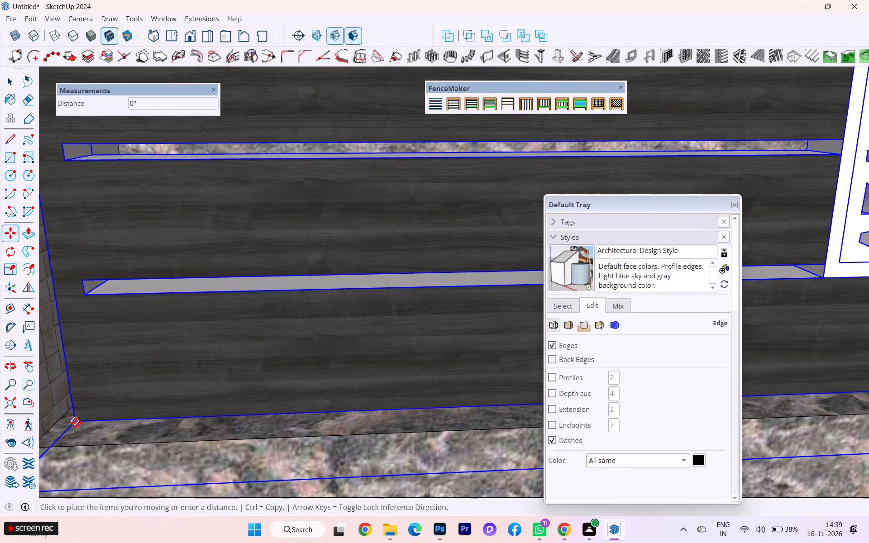
left_click(71, 431)
scroll(82, 400, "down", 6)
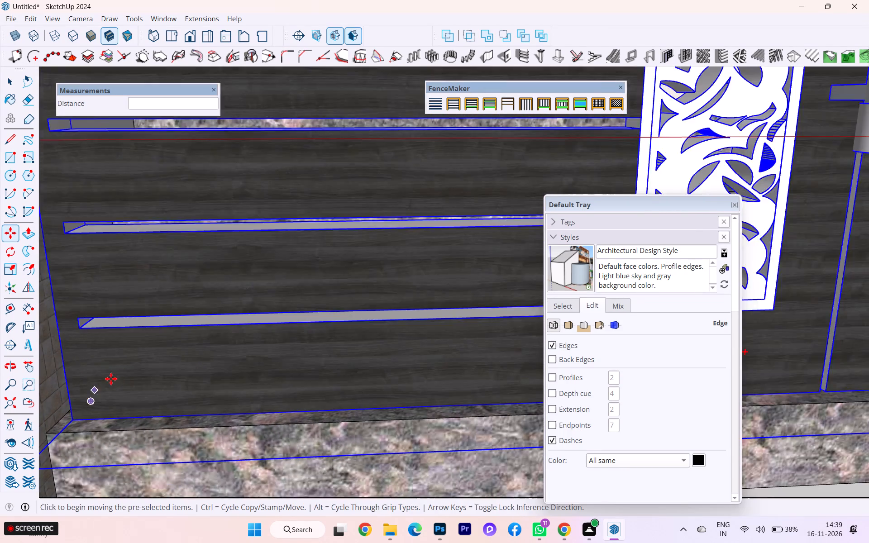
scroll(120, 376, "down", 2)
middle_click_drag(130, 373, 96, 390)
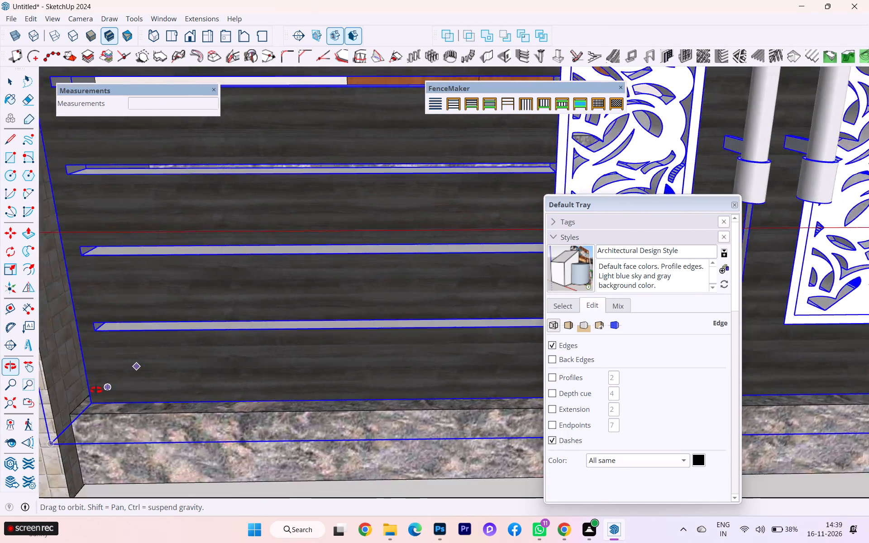
middle_click_drag(96, 390, 83, 391)
scroll(258, 357, "down", 1)
scroll(258, 357, "up", 1)
scroll(259, 358, "down", 1)
scroll(265, 360, "up", 4)
scroll(266, 361, "down", 6)
scroll(270, 363, "up", 1)
scroll(270, 363, "down", 4)
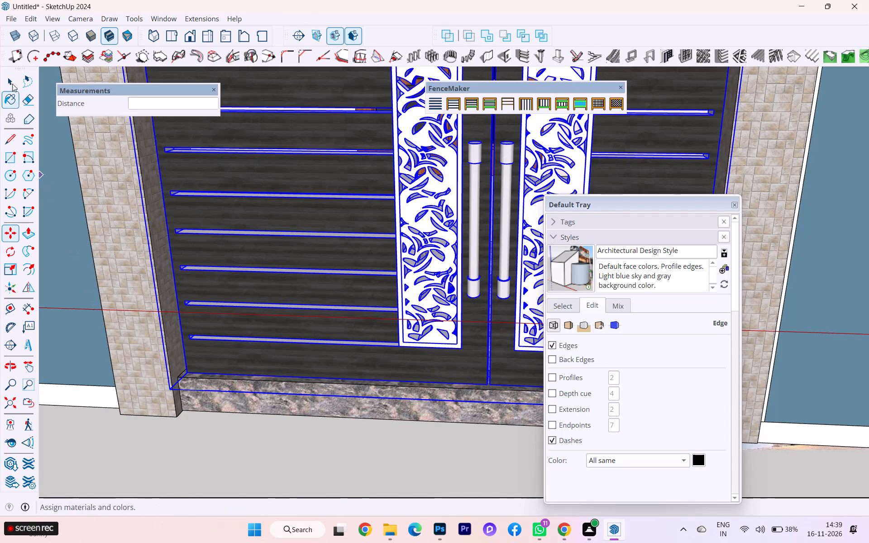
left_click(10, 81)
left_click(128, 423)
Examine the gate's fit between the entrance pillars from the front and from the side.
scroll(237, 355, "down", 3)
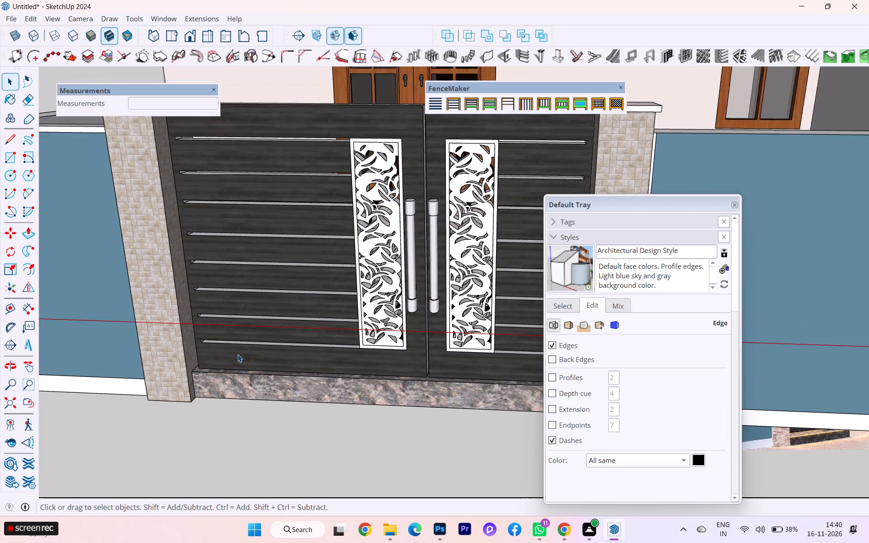
scroll(238, 354, "down", 5)
scroll(252, 368, "up", 2)
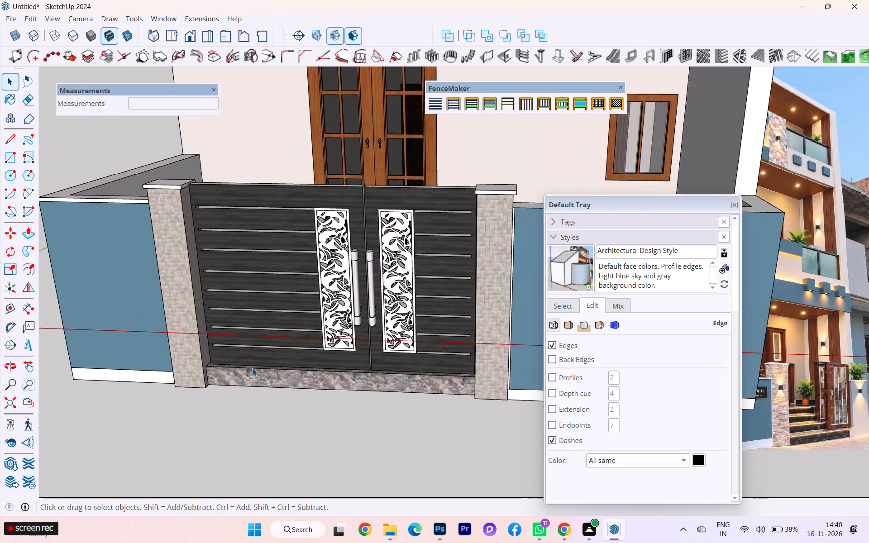
scroll(252, 368, "up", 1)
scroll(252, 368, "down", 8)
scroll(252, 368, "up", 1)
scroll(252, 368, "down", 1)
middle_click_drag(266, 348, 294, 302)
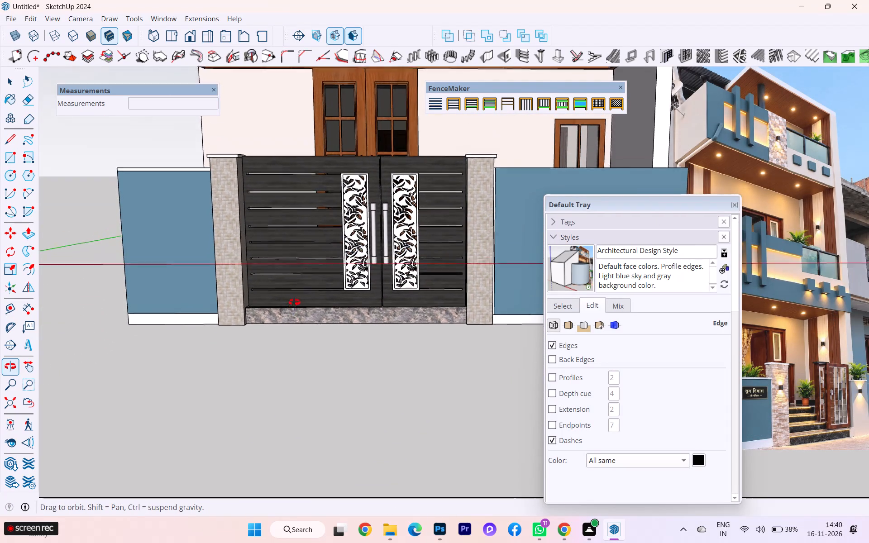
middle_click_drag(294, 302, 297, 319)
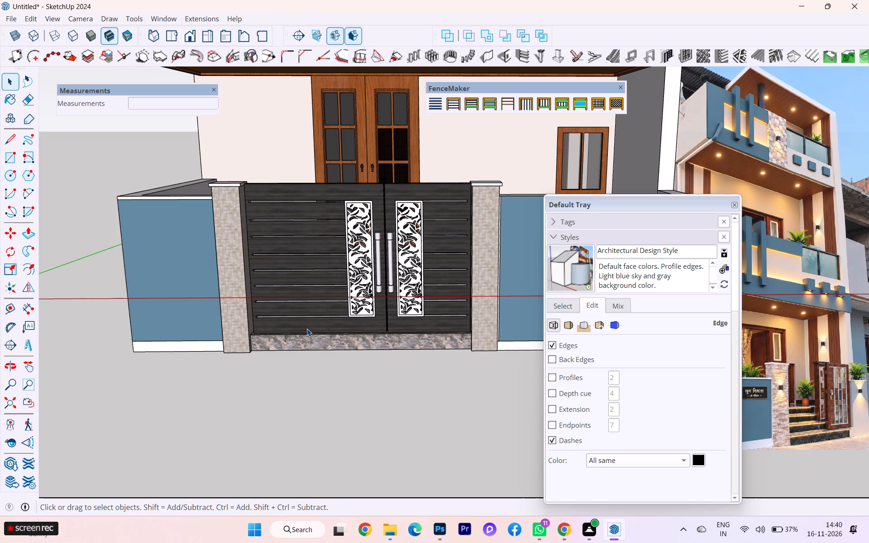
scroll(307, 329, "down", 1)
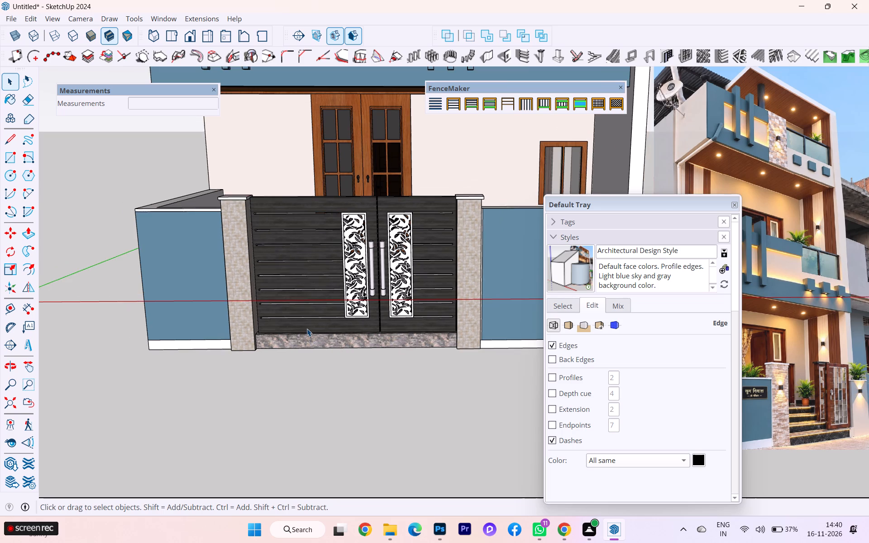
scroll(308, 332, "down", 2)
middle_click_drag(308, 335, 179, 357)
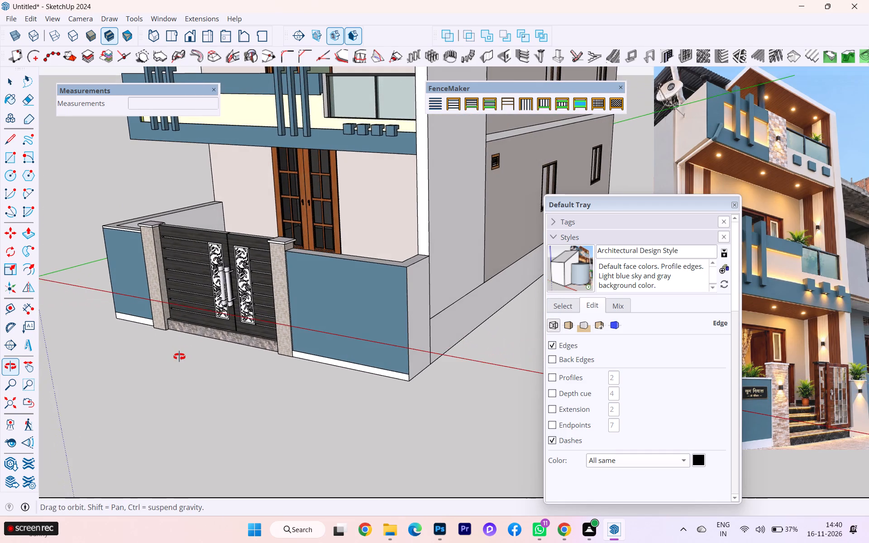
middle_click_drag(179, 357, 124, 359)
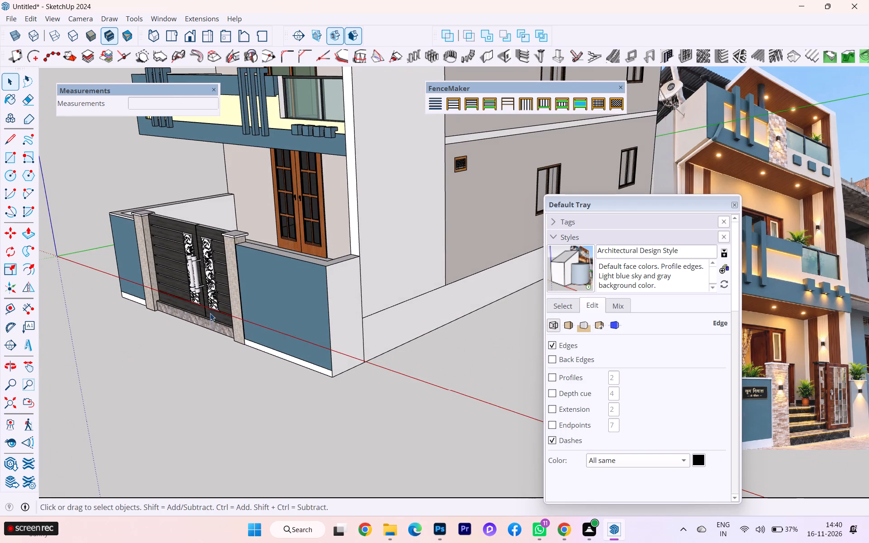
Review the whole house facade, balconies and roof from several angles against the reference photo.
scroll(201, 319, "down", 1)
middle_click_drag(236, 333, 425, 315)
scroll(334, 309, "down", 4)
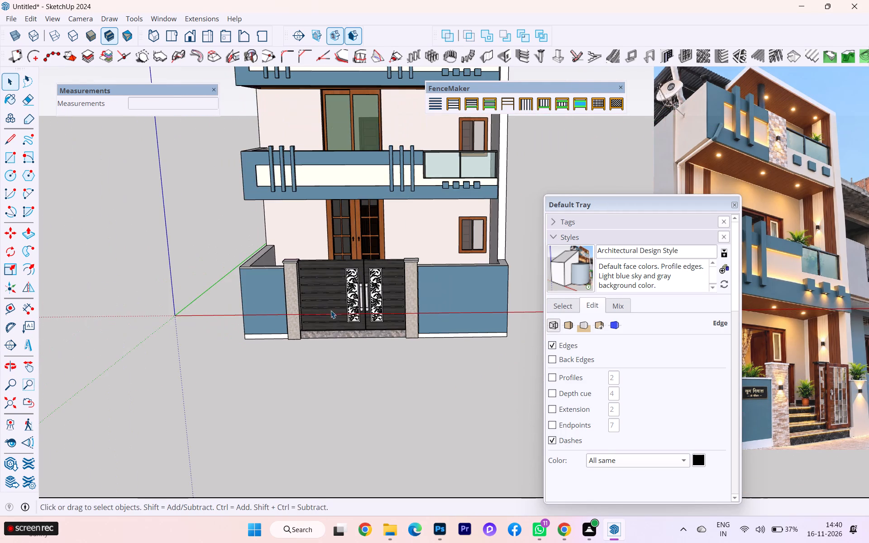
scroll(330, 310, "down", 1)
scroll(330, 311, "up", 3)
scroll(329, 311, "down", 4)
scroll(307, 324, "up", 1)
scroll(288, 333, "down", 5)
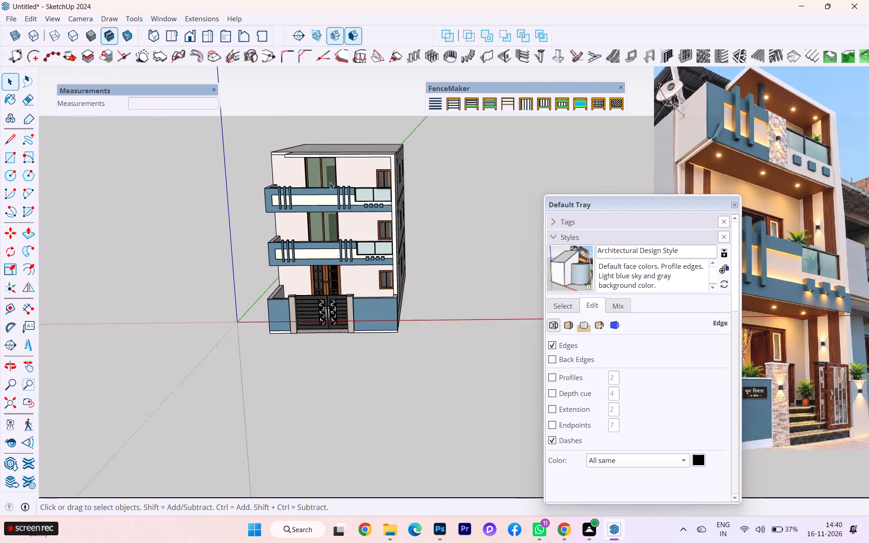
scroll(328, 174, "up", 4)
middle_click_drag(326, 172, 374, 127)
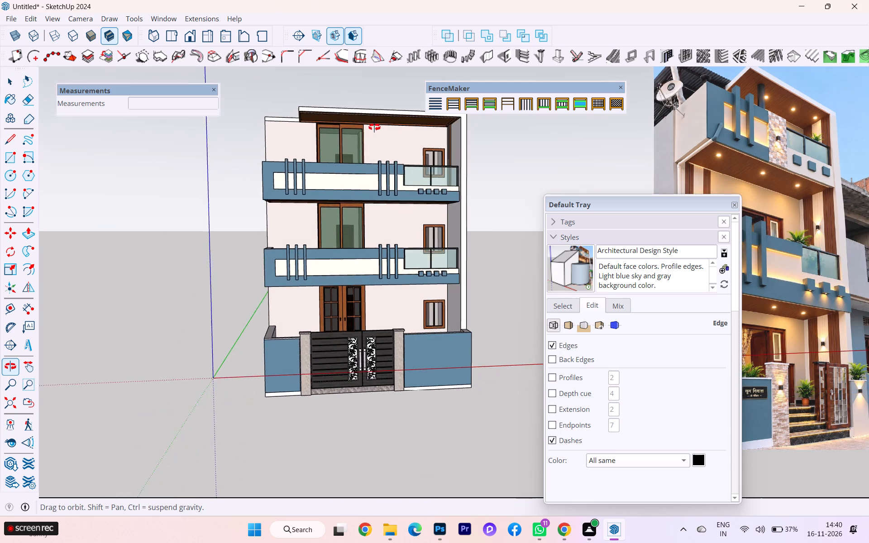
middle_click_drag(374, 127, 368, 97)
middle_click_drag(366, 110, 336, 191)
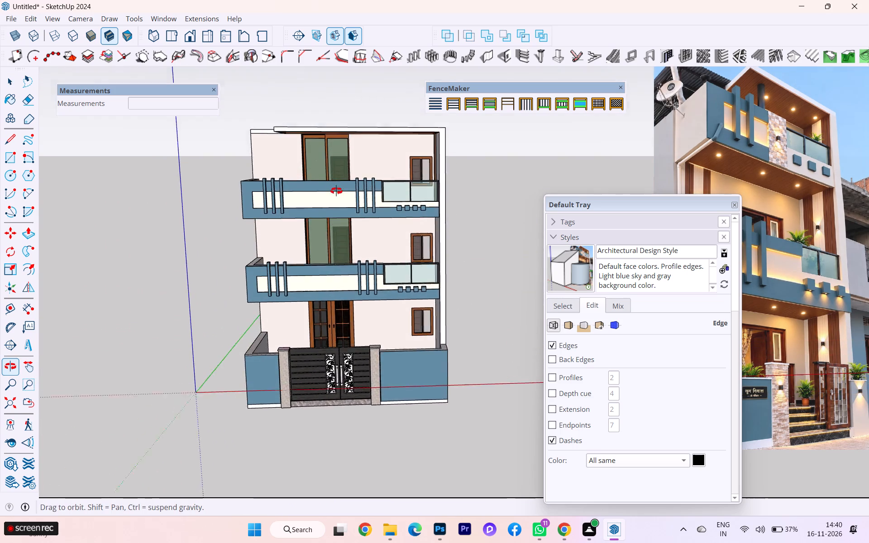
middle_click_drag(336, 191, 331, 229)
scroll(268, 223, "down", 1)
middle_click_drag(268, 223, 301, 227)
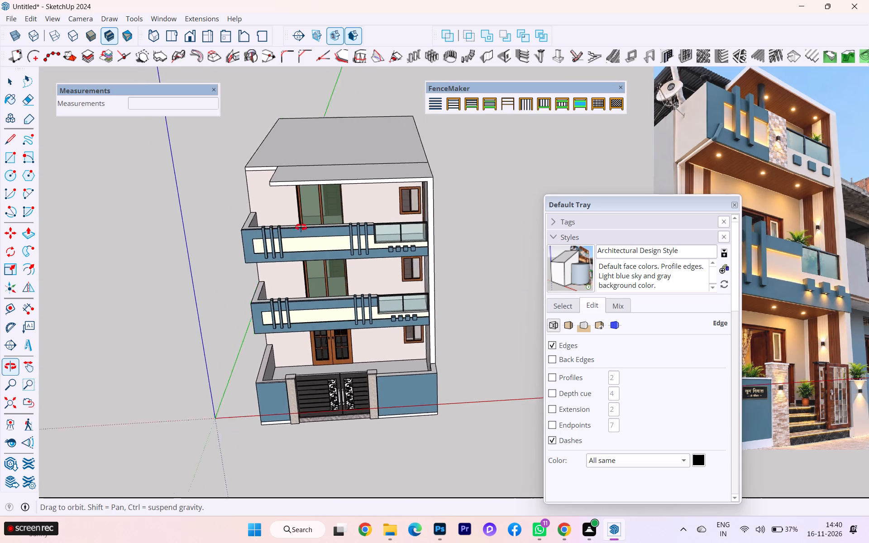
middle_click_drag(301, 227, 400, 212)
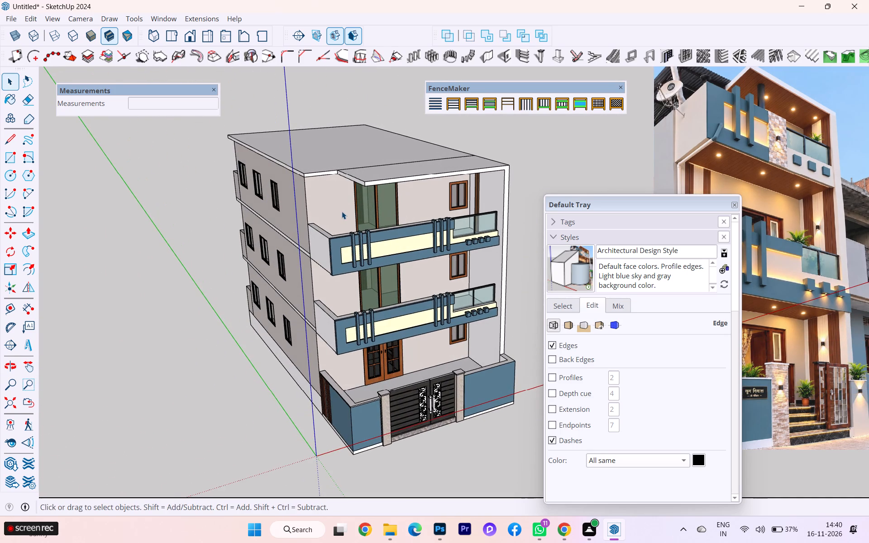
scroll(326, 227, "down", 1)
middle_click_drag(326, 238, 318, 182)
Open the top-floor roof and side wall frame for editing and select its vertical wood strip.
scroll(362, 188, "up", 3)
middle_click_drag(454, 200, 463, 218)
scroll(491, 175, "up", 2)
scroll(491, 175, "down", 1)
scroll(491, 175, "up", 2)
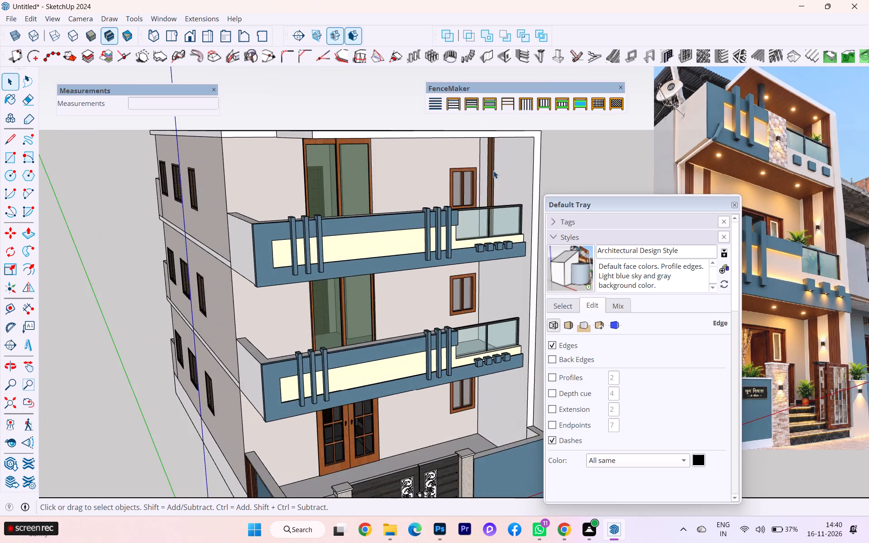
scroll(493, 171, "up", 3)
middle_click_drag(482, 181, 479, 205)
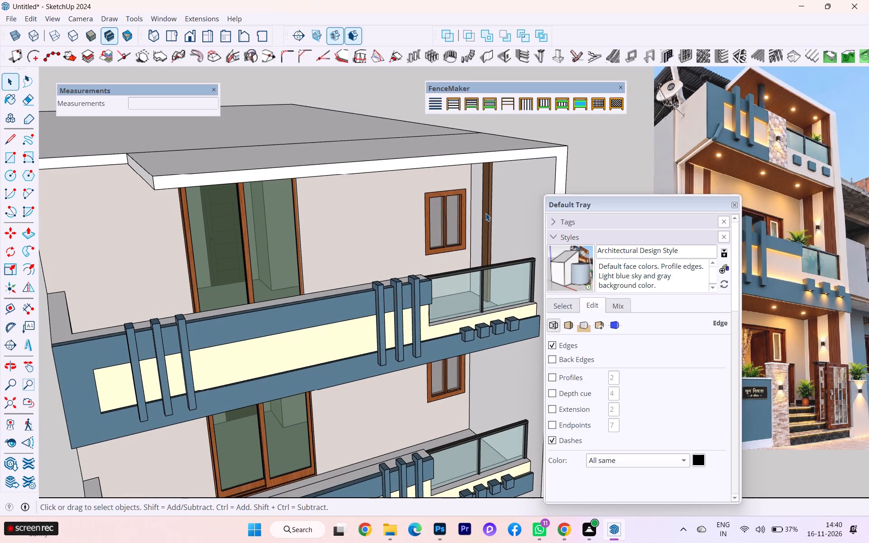
left_click(486, 213)
scroll(487, 216, "up", 2)
double_click(489, 220)
left_click(489, 220)
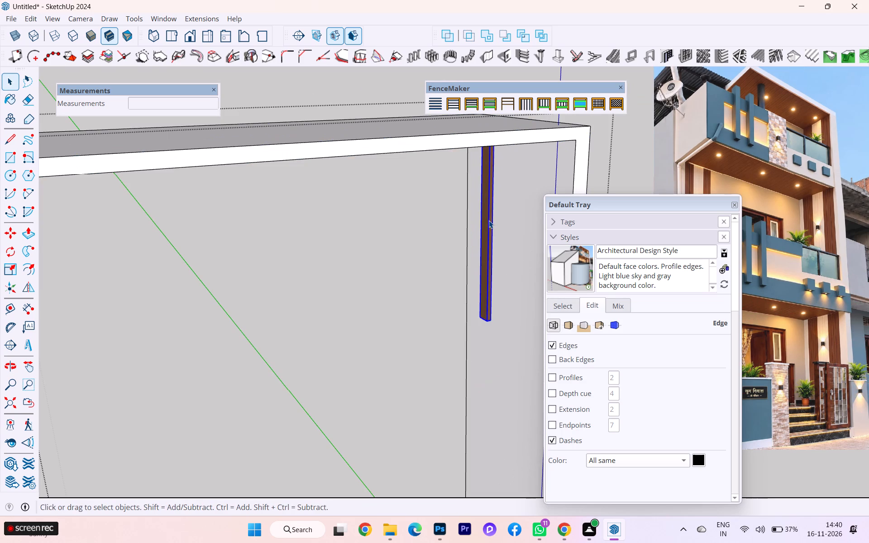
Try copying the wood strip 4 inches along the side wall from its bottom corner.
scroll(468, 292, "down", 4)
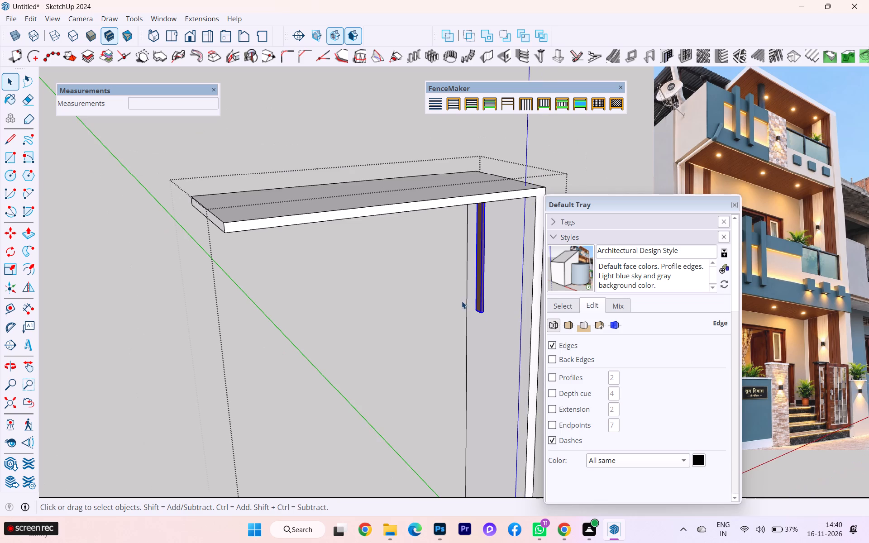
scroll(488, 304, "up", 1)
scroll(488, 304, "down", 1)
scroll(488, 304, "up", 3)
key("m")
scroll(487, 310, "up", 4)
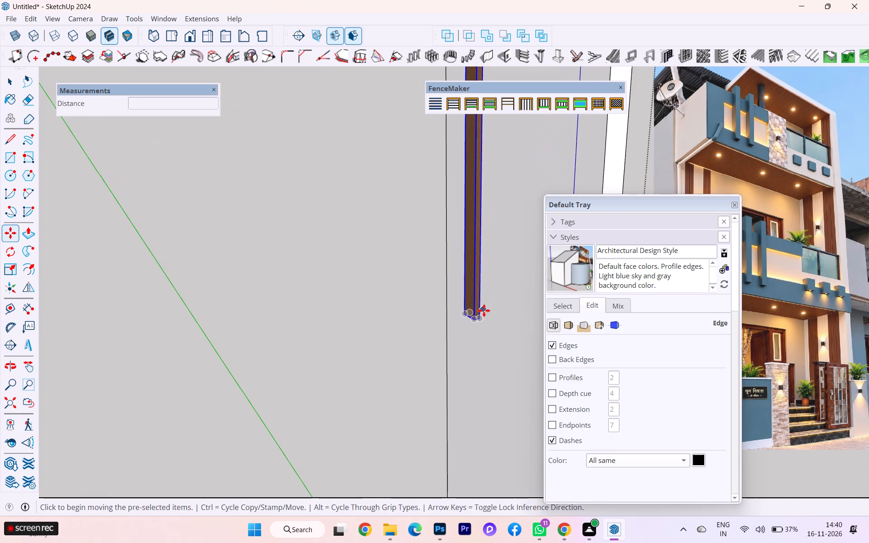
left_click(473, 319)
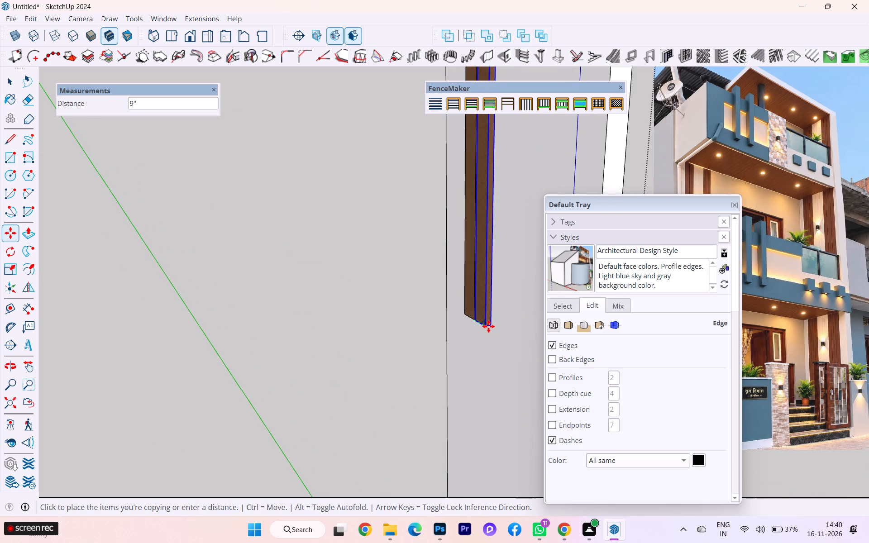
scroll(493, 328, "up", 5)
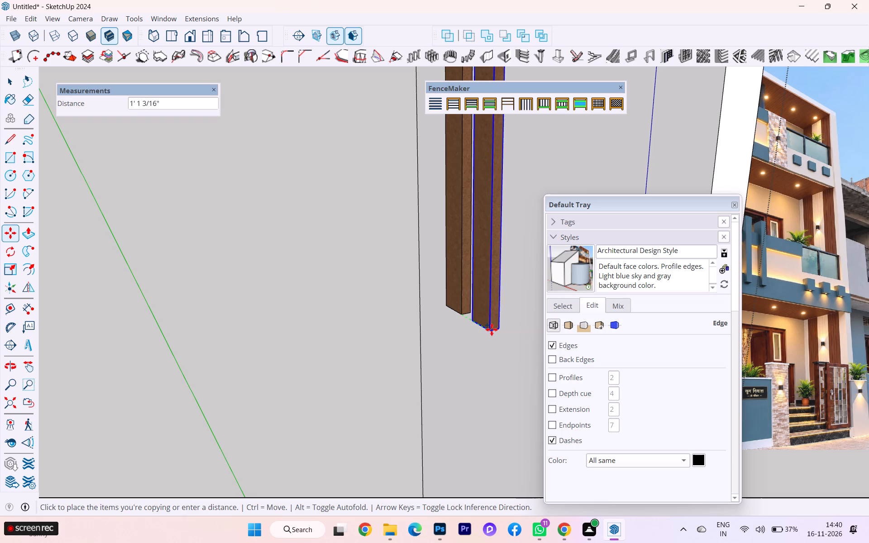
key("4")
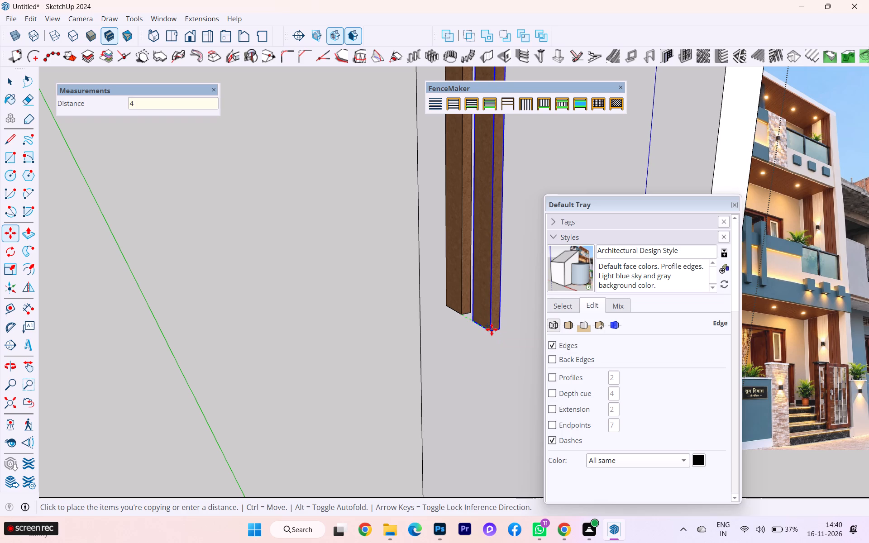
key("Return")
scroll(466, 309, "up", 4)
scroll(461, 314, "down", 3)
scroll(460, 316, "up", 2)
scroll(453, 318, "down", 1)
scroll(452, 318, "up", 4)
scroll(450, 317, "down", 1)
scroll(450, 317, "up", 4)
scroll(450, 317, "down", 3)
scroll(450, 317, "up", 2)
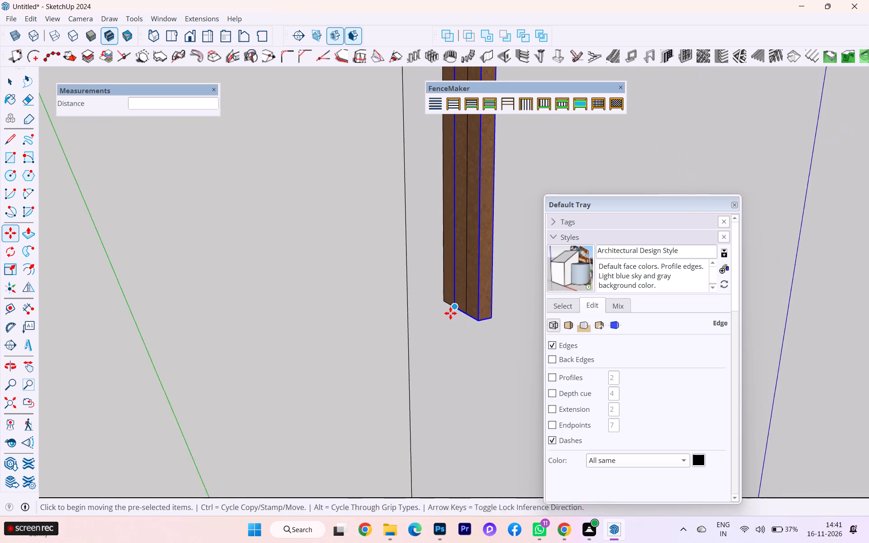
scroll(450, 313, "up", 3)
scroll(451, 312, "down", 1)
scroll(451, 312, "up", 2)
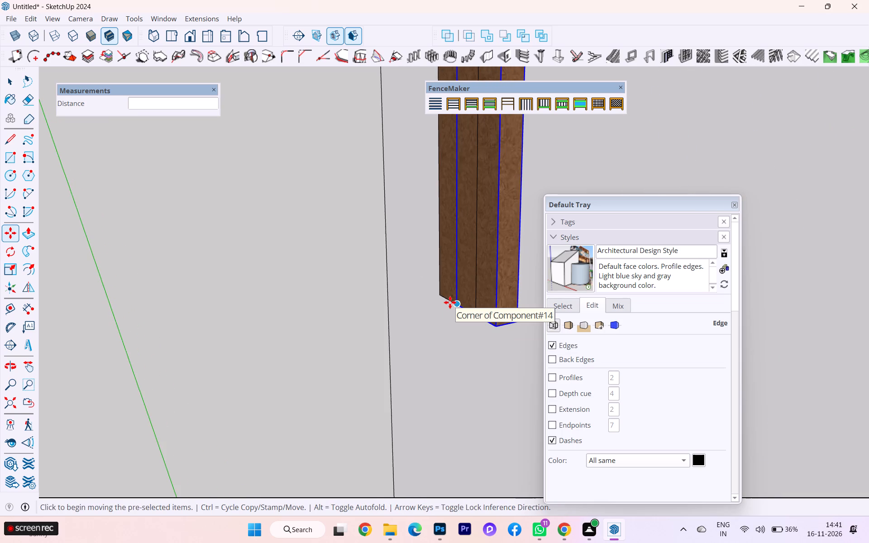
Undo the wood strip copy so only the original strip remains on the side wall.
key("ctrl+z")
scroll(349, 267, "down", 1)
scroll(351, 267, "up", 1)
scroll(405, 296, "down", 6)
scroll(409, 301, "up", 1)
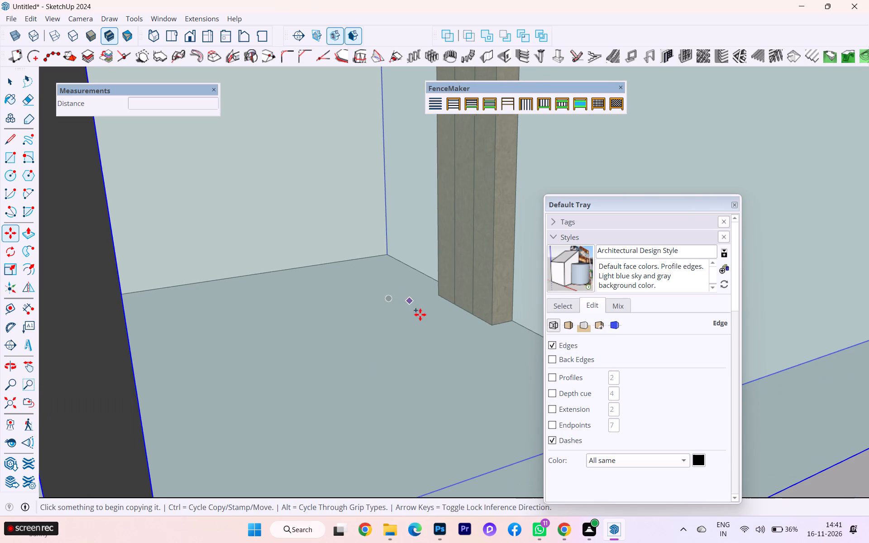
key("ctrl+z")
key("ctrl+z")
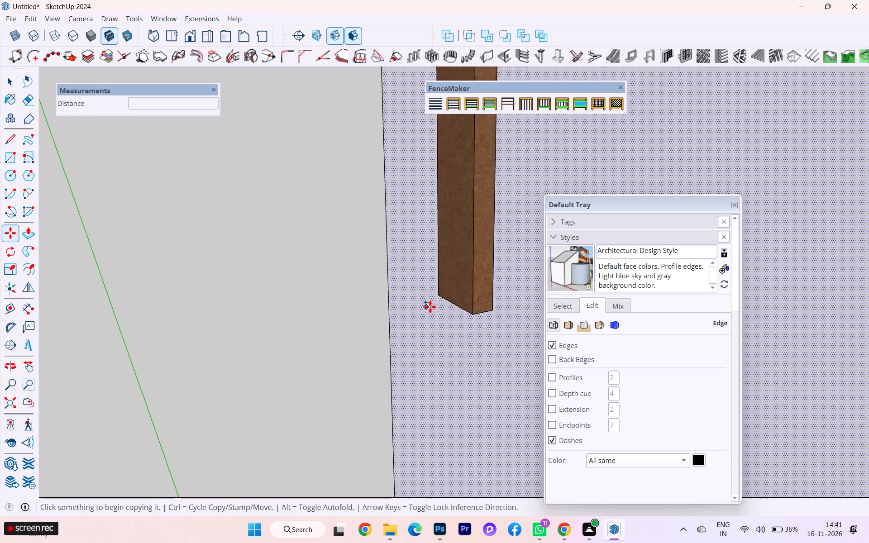
Copy the wood strip along the side wall from its bottom corner, placing the copy edge to edge with the original.
scroll(440, 306, "up", 3)
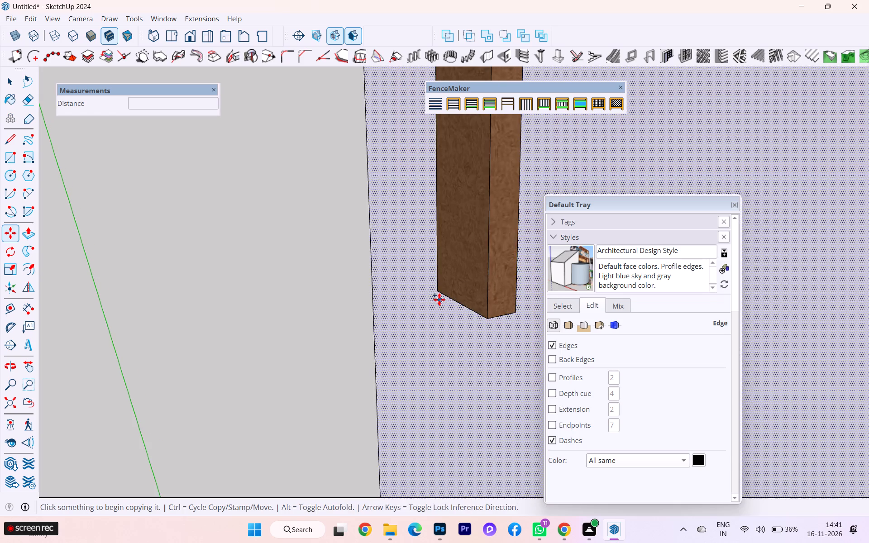
left_click(439, 291)
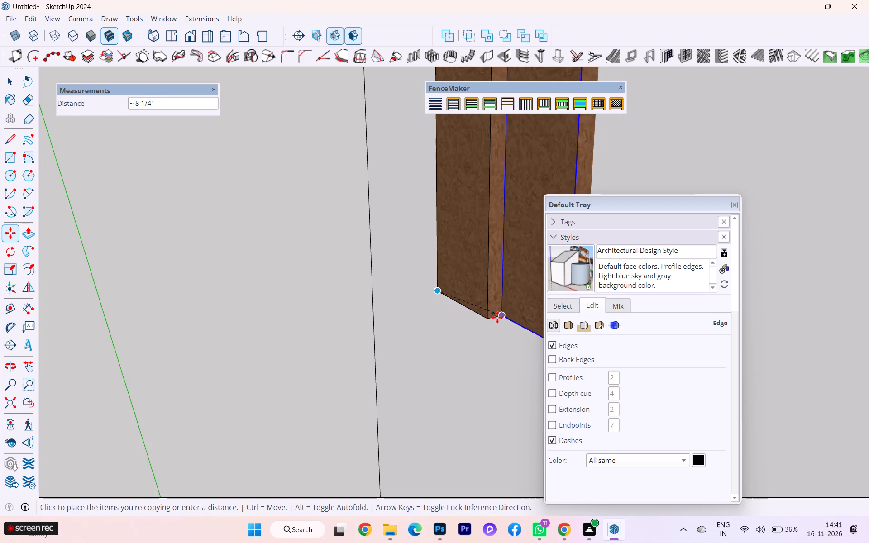
left_click(492, 322)
Move the copied wood strip 4 inches along the wall to leave a gap from the original.
left_click(491, 320)
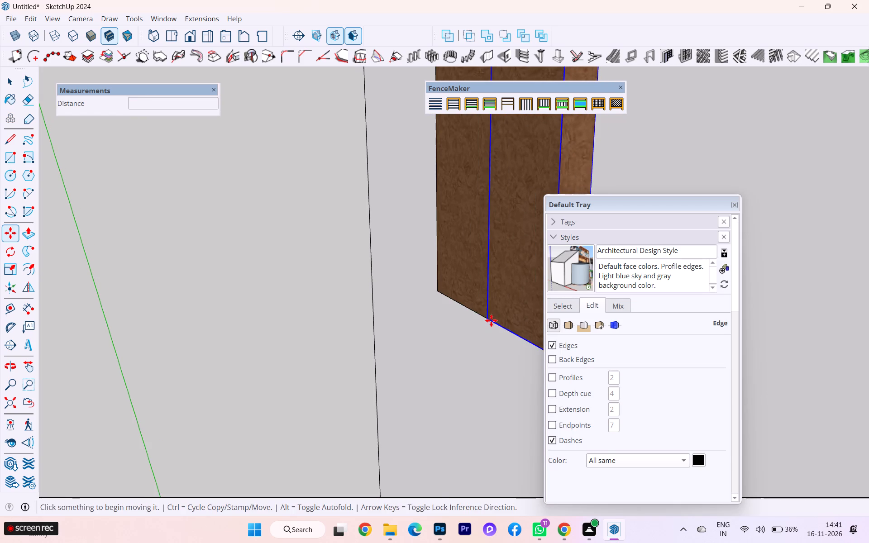
key("4")
key("Return")
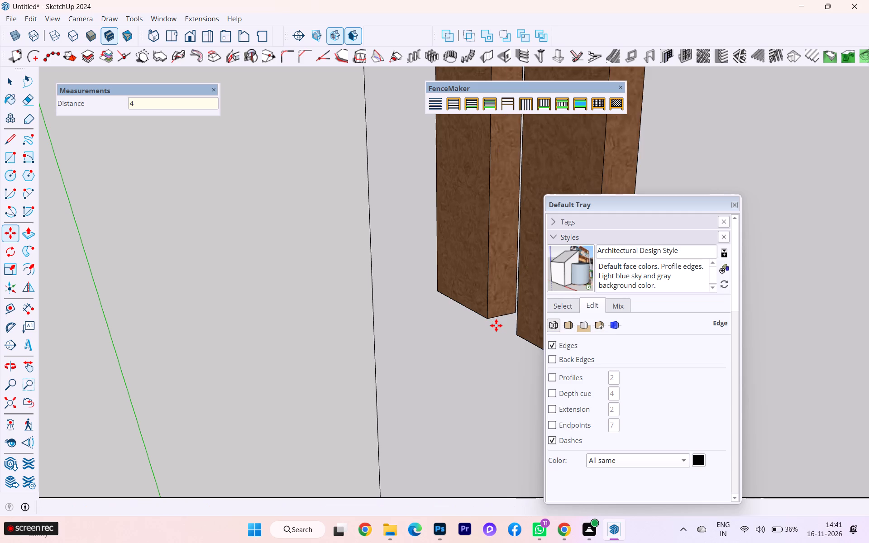
Examine the spacing between the two wood strips at their bottom ends on the side wall.
scroll(492, 324, "down", 3)
scroll(491, 324, "up", 1)
scroll(491, 324, "down", 3)
scroll(376, 290, "down", 3)
scroll(373, 290, "up", 4)
scroll(373, 290, "down", 3)
middle_click_drag(418, 304, 589, 304)
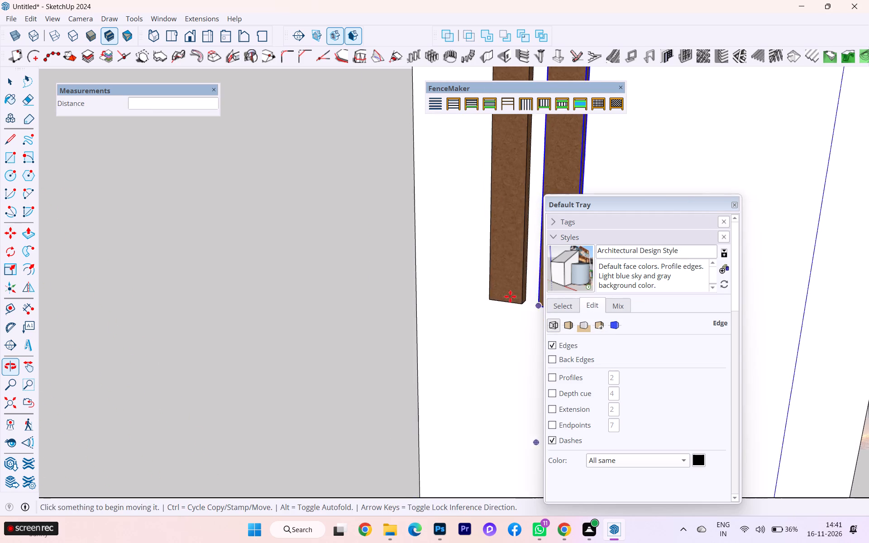
scroll(483, 294, "down", 2)
scroll(482, 294, "up", 1)
scroll(482, 294, "down", 3)
scroll(541, 289, "up", 5)
scroll(534, 295, "down", 1)
scroll(534, 295, "up", 2)
scroll(534, 295, "down", 3)
scroll(524, 300, "up", 5)
scroll(524, 300, "down", 1)
scroll(524, 300, "up", 3)
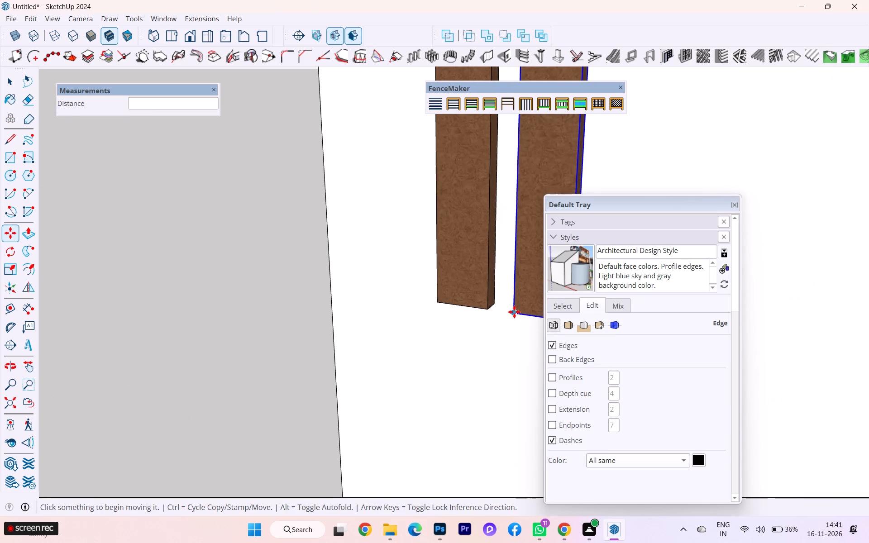
Move the copied wood strip 1 inch along the green axis toward the original to narrow the gap.
left_click(514, 314)
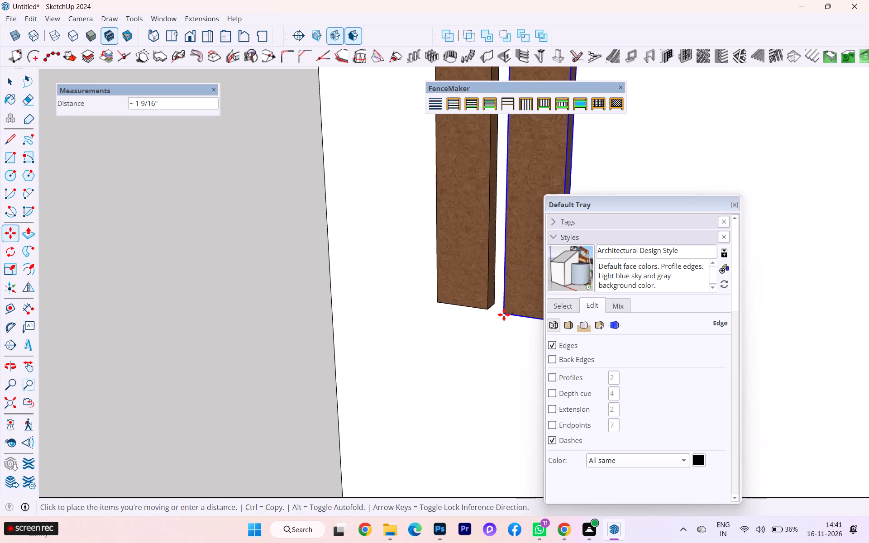
key("Left")
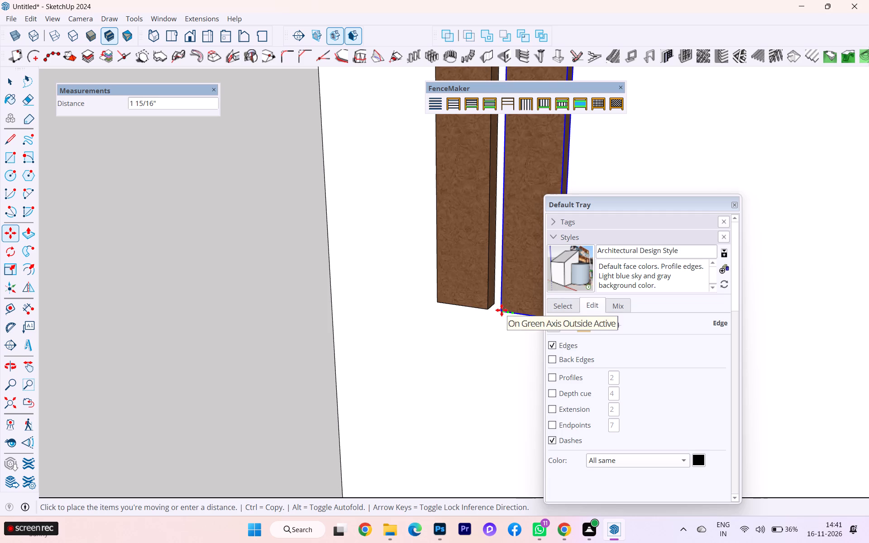
key("1")
key("Return")
scroll(501, 310, "up", 1)
scroll(501, 310, "down", 2)
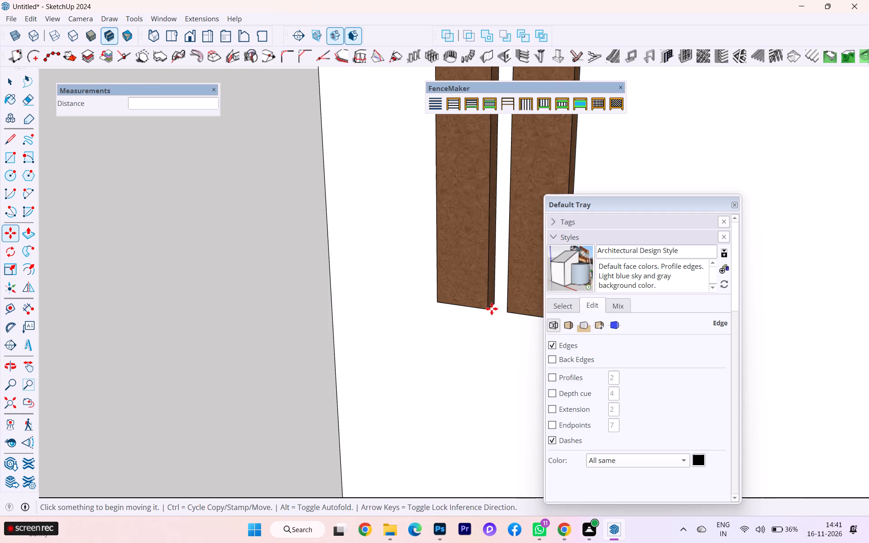
Copy the second wood strip about 10 3/16 inches along the side wall from its bottom corner to make a third strip.
scroll(492, 309, "down", 3)
scroll(394, 281, "up", 1)
scroll(394, 281, "down", 2)
scroll(394, 281, "up", 4)
scroll(394, 281, "down", 1)
left_click(532, 312)
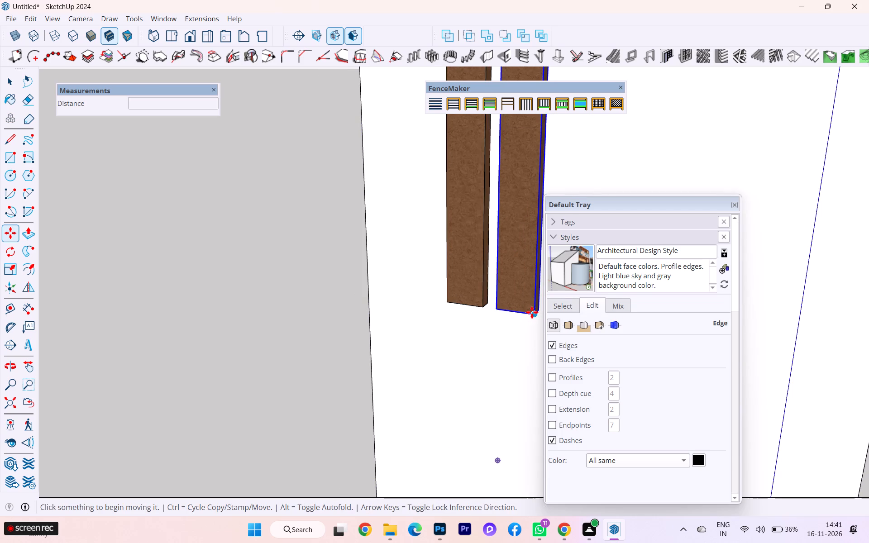
scroll(523, 314, "down", 5)
scroll(494, 311, "up", 1)
scroll(494, 311, "down", 2)
scroll(531, 313, "up", 2)
scroll(531, 313, "down", 1)
scroll(531, 313, "up", 1)
scroll(471, 312, "down", 4)
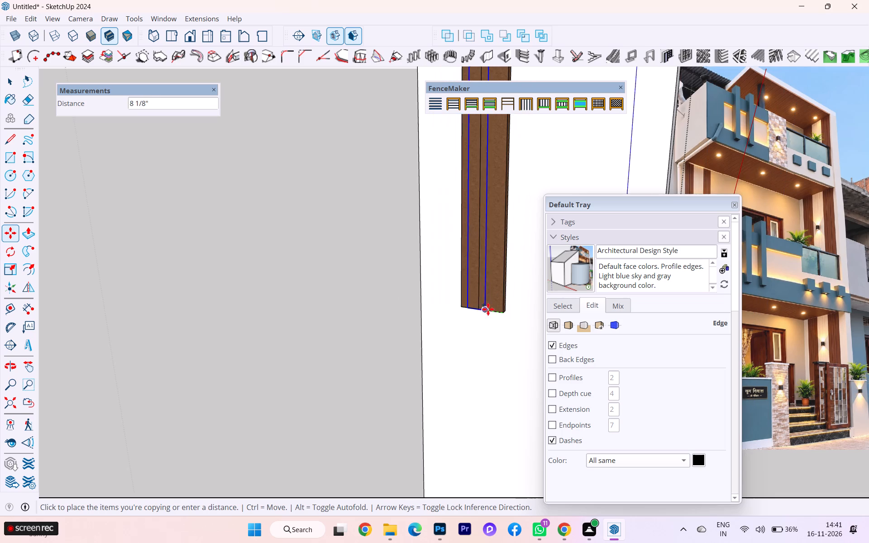
scroll(523, 314, "up", 6)
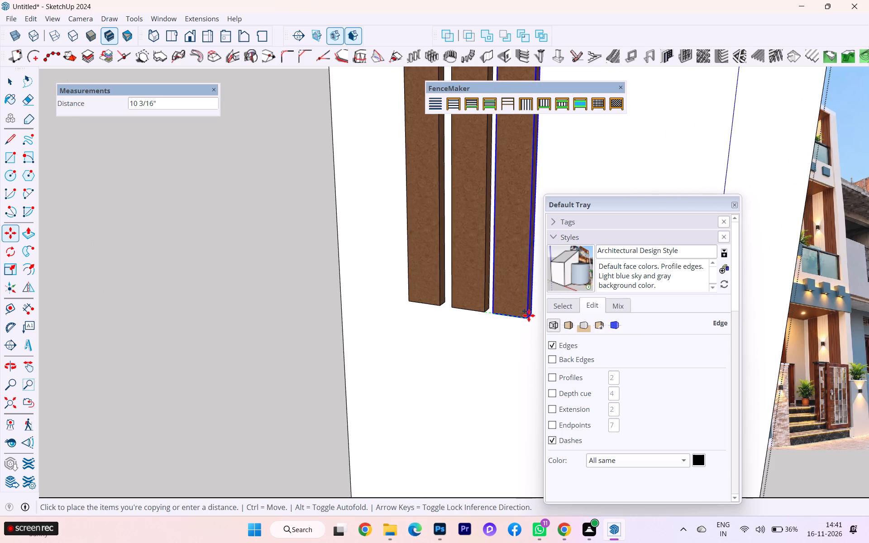
left_click(529, 315)
Copy the set of three wood strips about 3' 7 3/8" along the side wall as a second set.
scroll(374, 279, "down", 6)
scroll(422, 281, "down", 3)
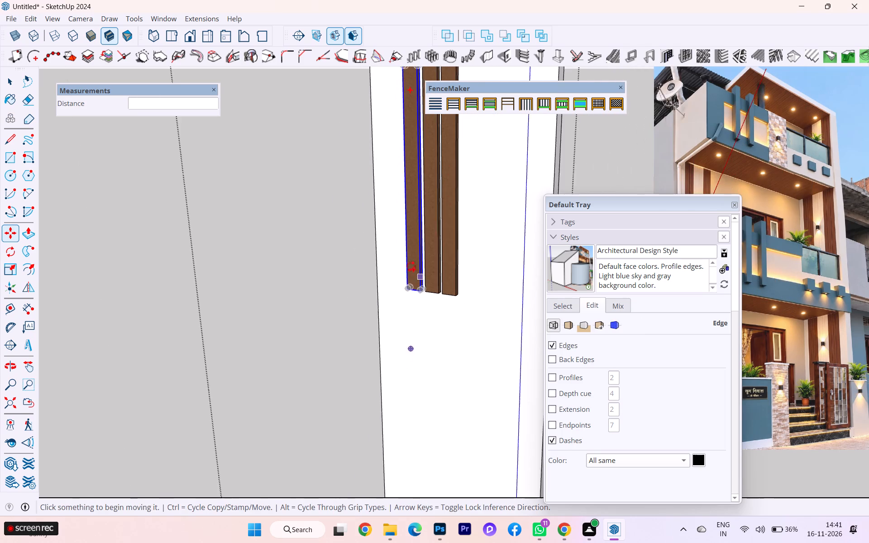
scroll(411, 267, "down", 3)
scroll(409, 266, "up", 3)
scroll(409, 266, "down", 2)
scroll(409, 266, "up", 2)
left_click(8, 84)
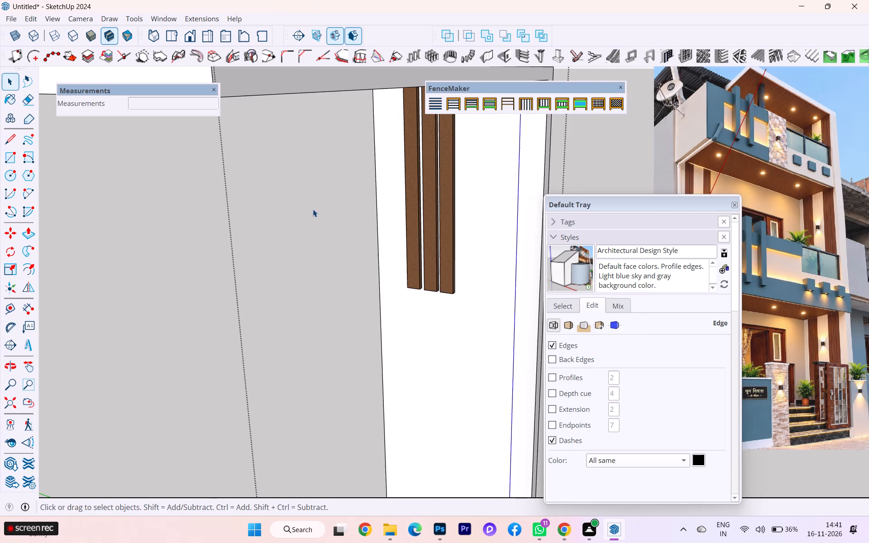
left_click(408, 210, "ctrl")
left_click(433, 206, "ctrl")
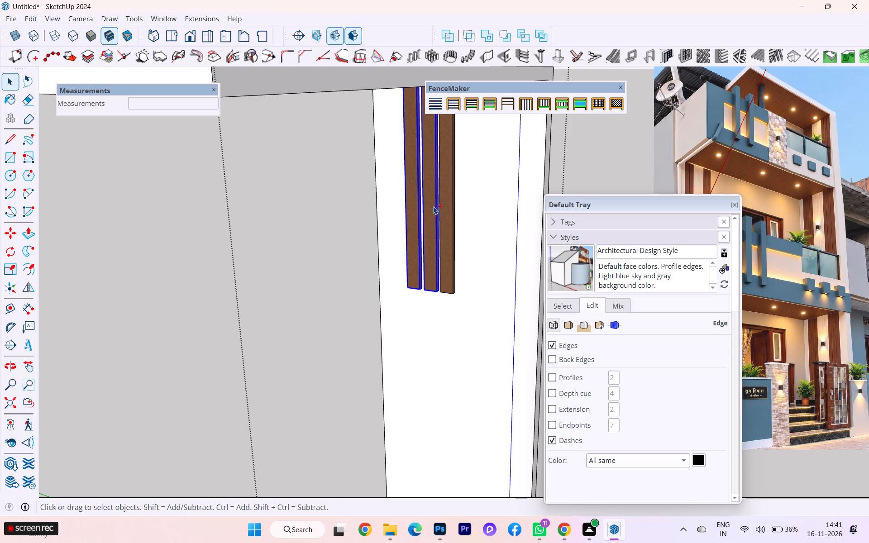
left_click(452, 207, "ctrl")
scroll(392, 252, "down", 2)
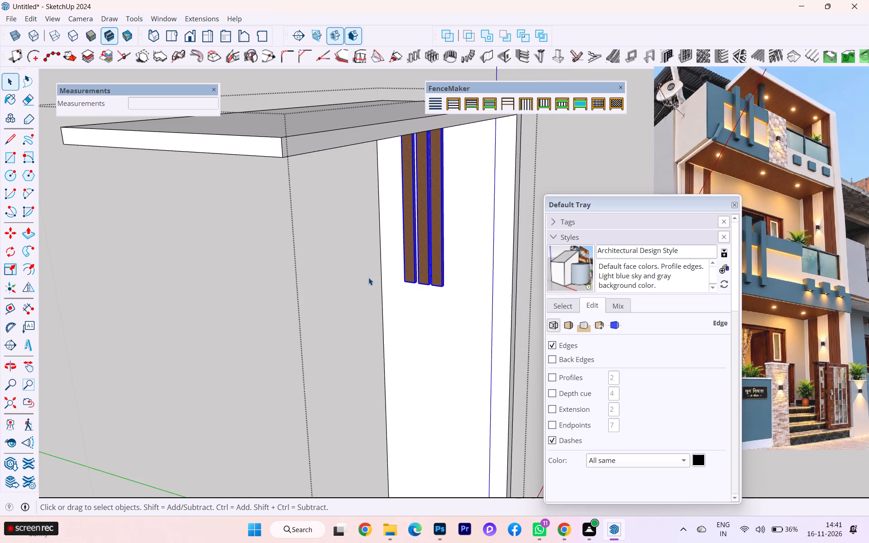
key("m")
key("Return")
scroll(396, 284, "up", 7)
left_click(411, 281)
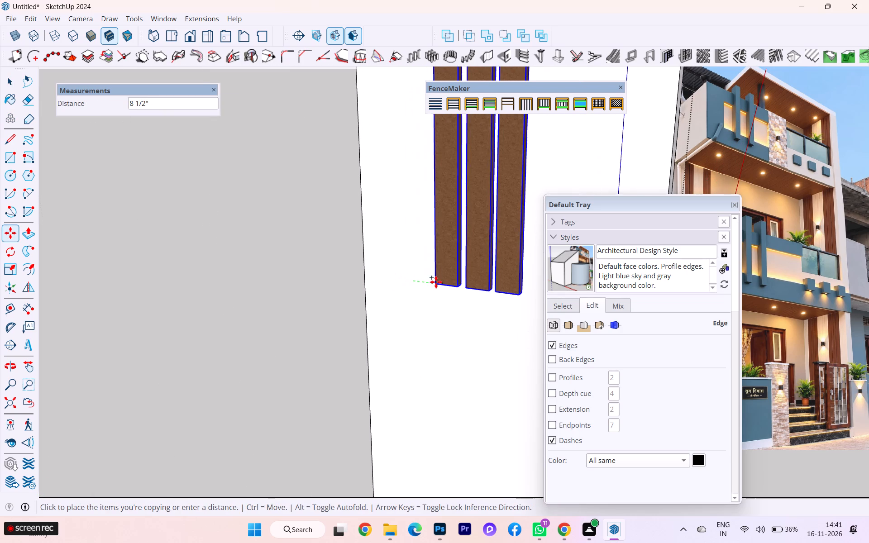
scroll(421, 282, "down", 8)
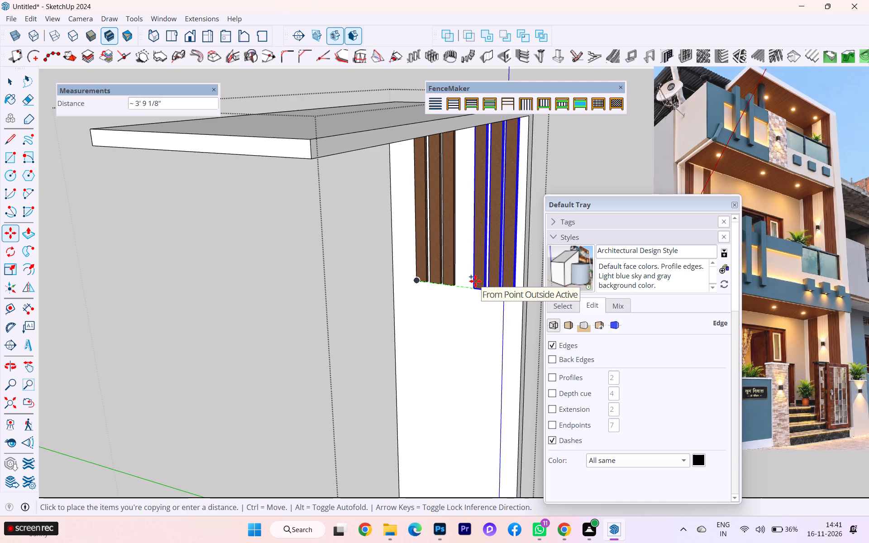
scroll(475, 281, "up", 2)
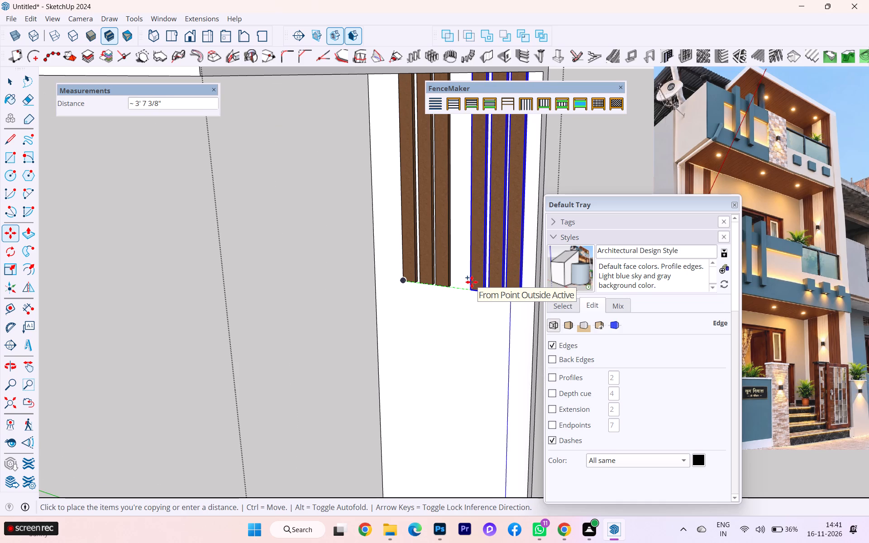
left_click(472, 282)
scroll(465, 285, "down", 1)
middle_click_drag(465, 284, 490, 280)
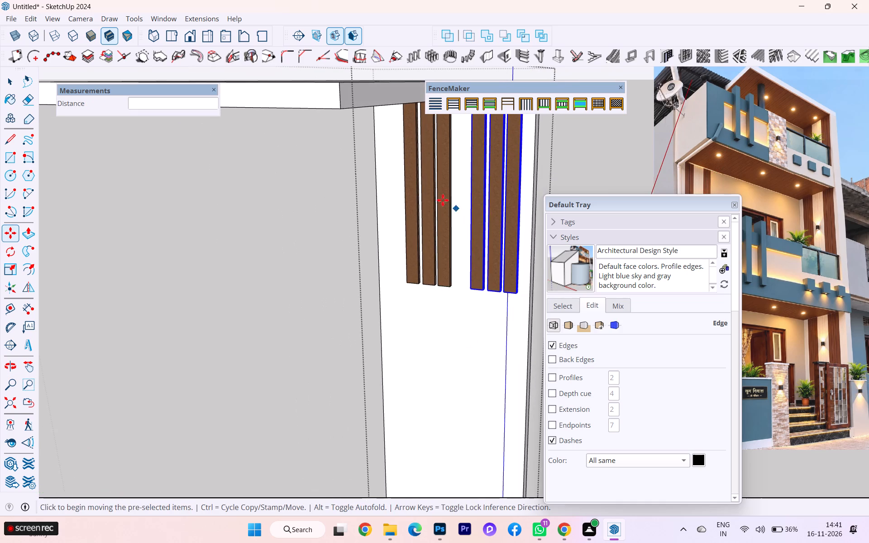
scroll(442, 200, "up", 1)
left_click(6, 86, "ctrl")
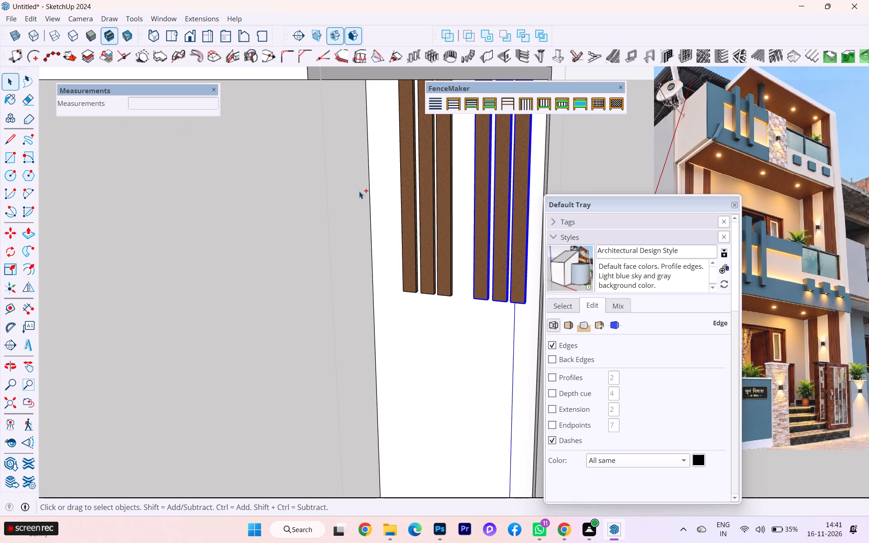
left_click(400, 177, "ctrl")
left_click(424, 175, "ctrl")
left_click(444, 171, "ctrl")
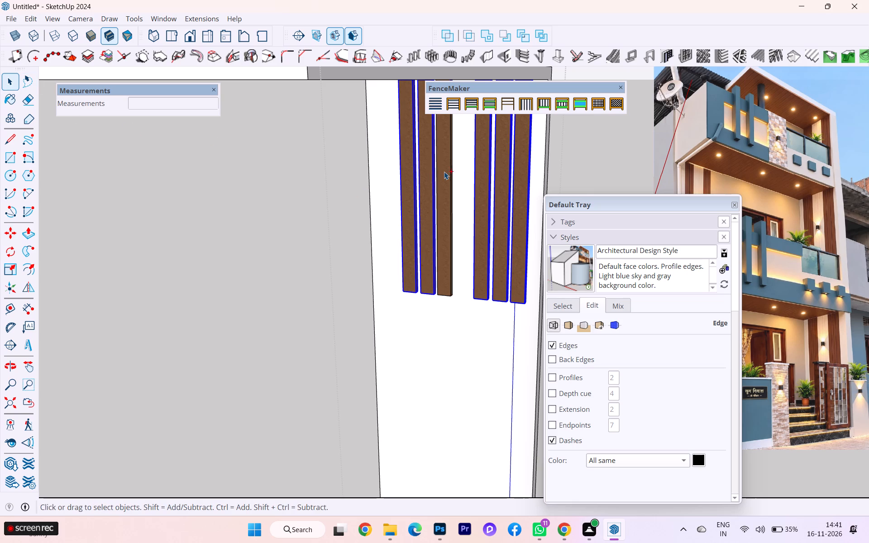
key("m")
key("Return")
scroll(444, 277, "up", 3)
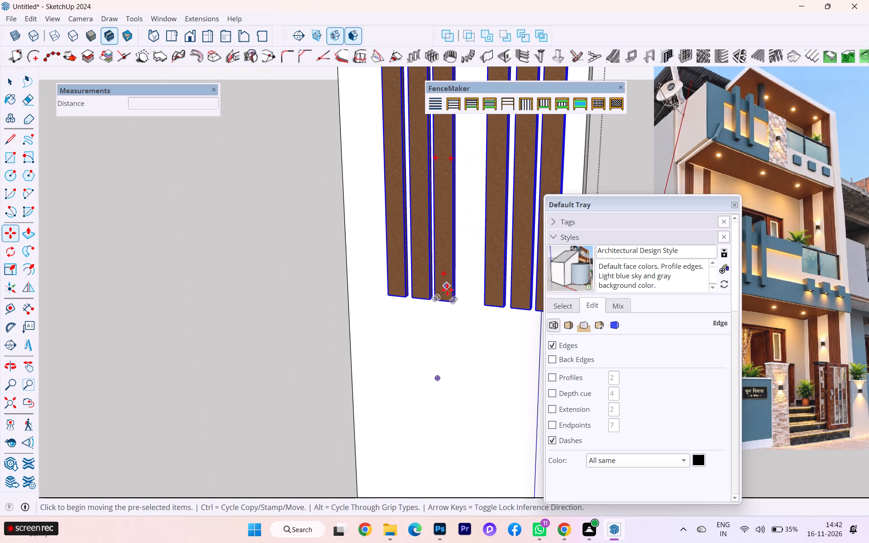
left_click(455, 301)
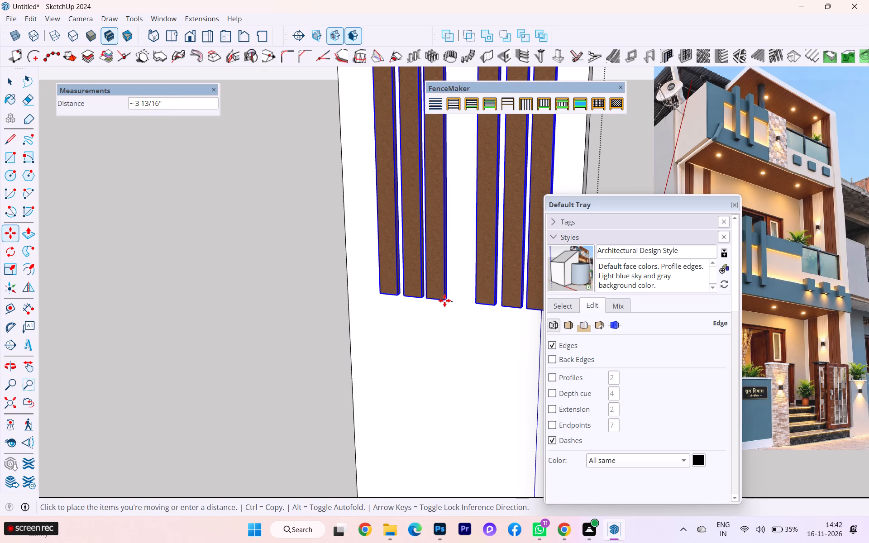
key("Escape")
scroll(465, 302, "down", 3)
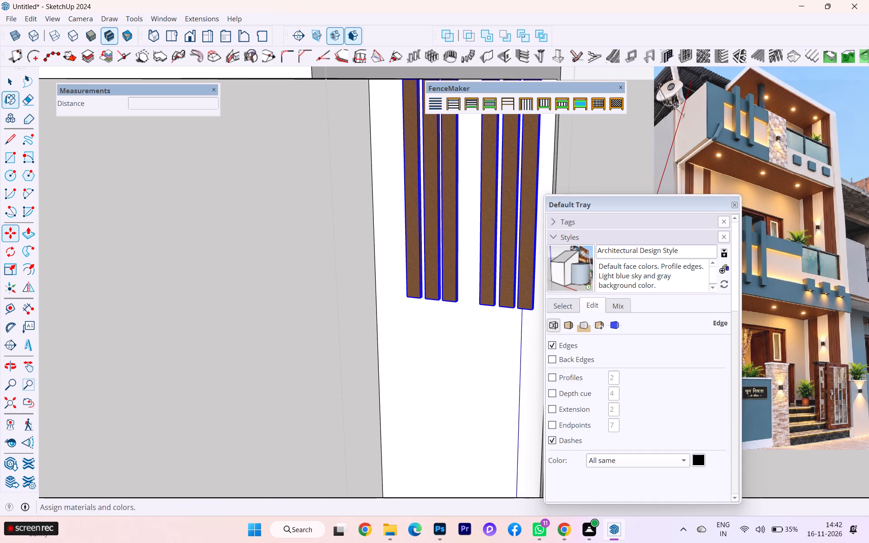
Move the original set of three wood strips 1 foot along the green axis, away from the copied set, and leave the group.
left_click(10, 84)
left_click(420, 345)
left_click(416, 284)
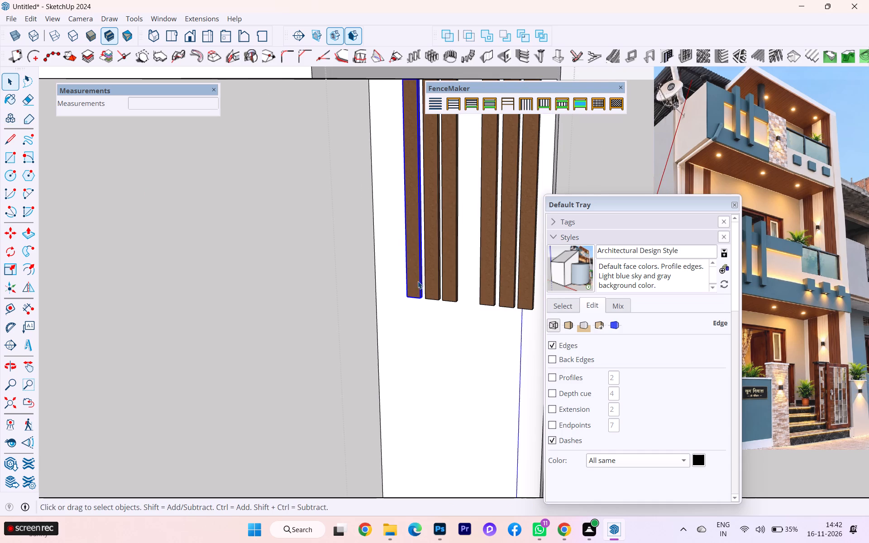
left_click(433, 278, "ctrl")
left_click(447, 271, "ctrl")
key("m")
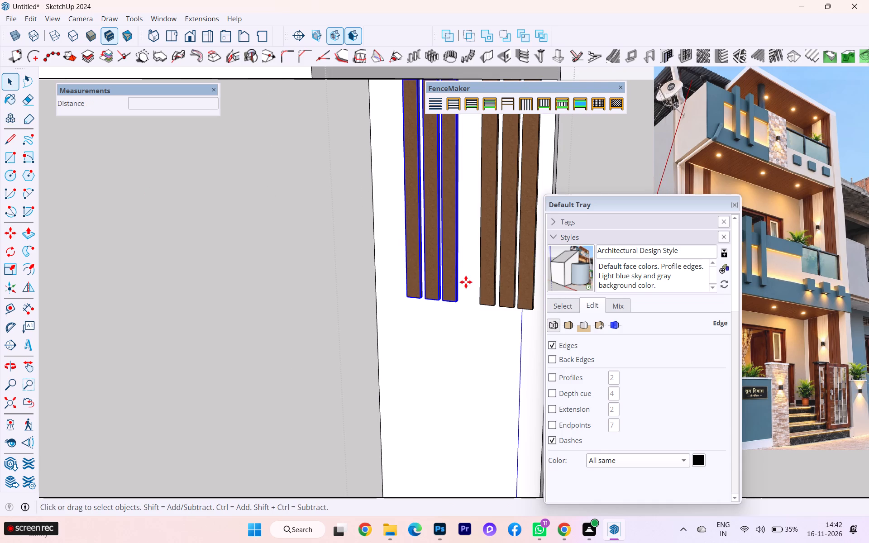
key("Return")
scroll(469, 294, "up", 3)
left_click(452, 302)
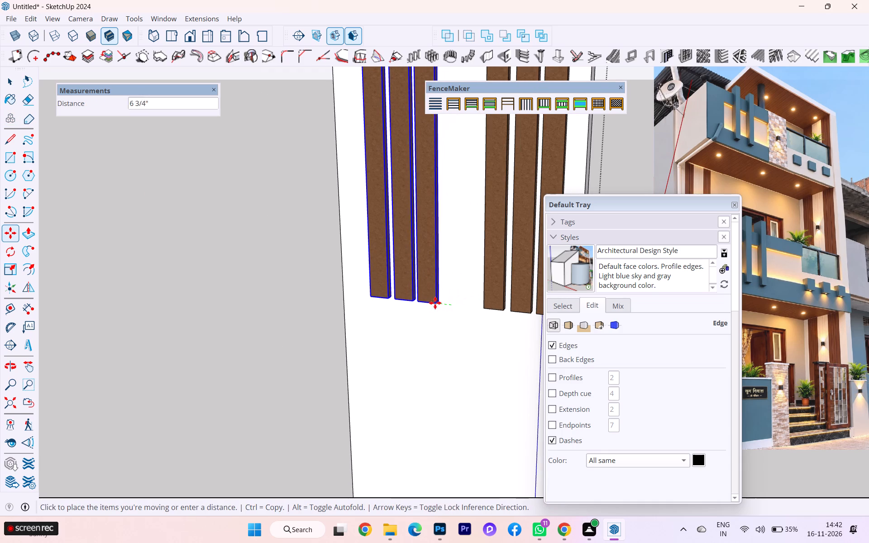
key("Left")
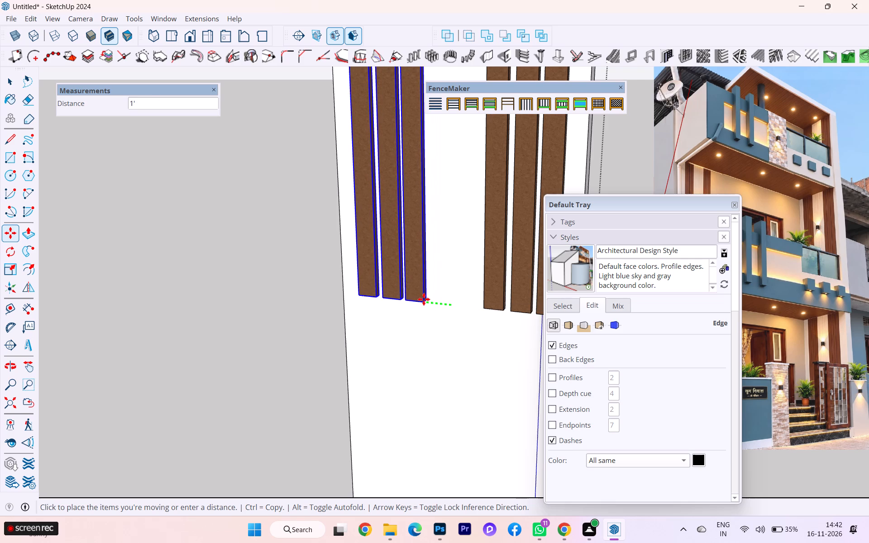
left_click(424, 299)
scroll(416, 305, "down", 1)
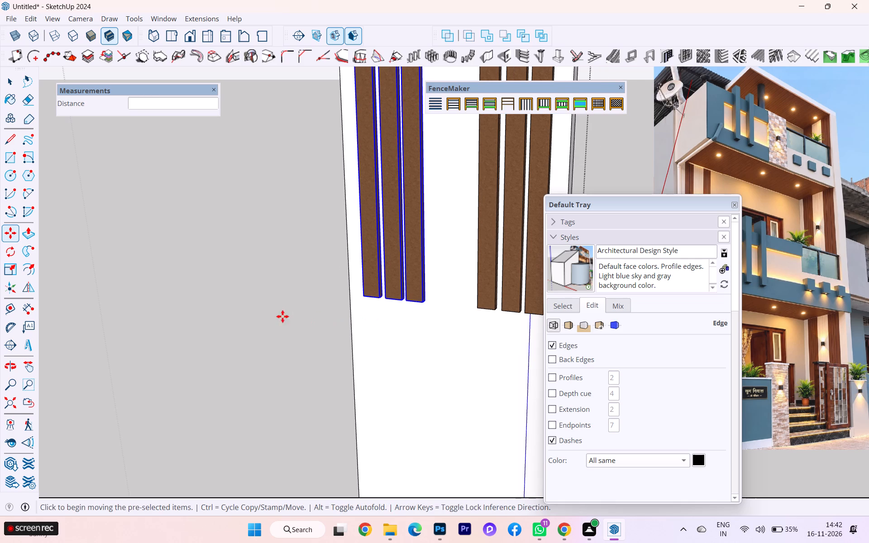
middle_click_drag(337, 313, 274, 321)
scroll(400, 313, "down", 2)
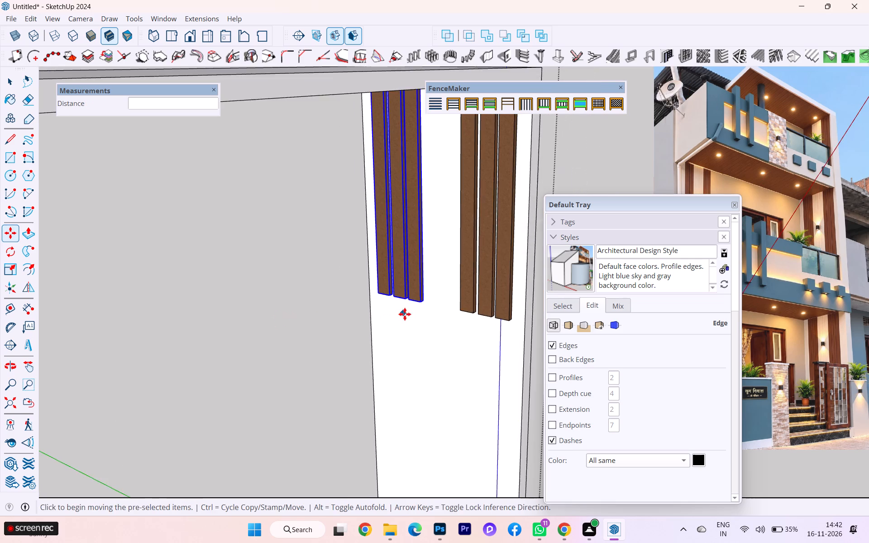
scroll(408, 310, "down", 6)
scroll(420, 304, "up", 1)
scroll(420, 304, "down", 1)
left_click(8, 79)
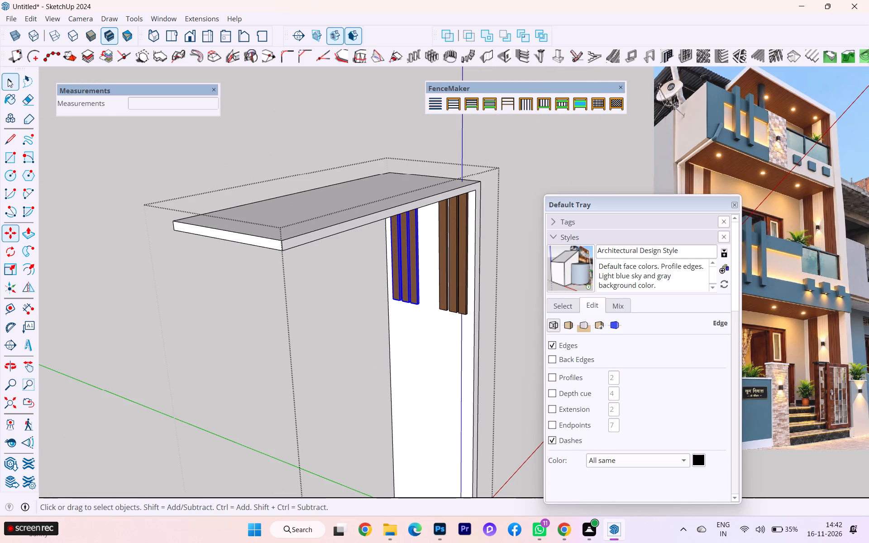
left_click(101, 214)
Examine both sets of wood strips on the top-floor side wall behind the glass balcony railing from several angles.
scroll(284, 282, "down", 2)
scroll(314, 287, "up", 3)
scroll(325, 289, "down", 1)
middle_click_drag(391, 294, 330, 273)
scroll(402, 232, "up", 4)
scroll(402, 232, "down", 2)
scroll(402, 232, "up", 1)
scroll(403, 231, "down", 1)
scroll(404, 229, "up", 10)
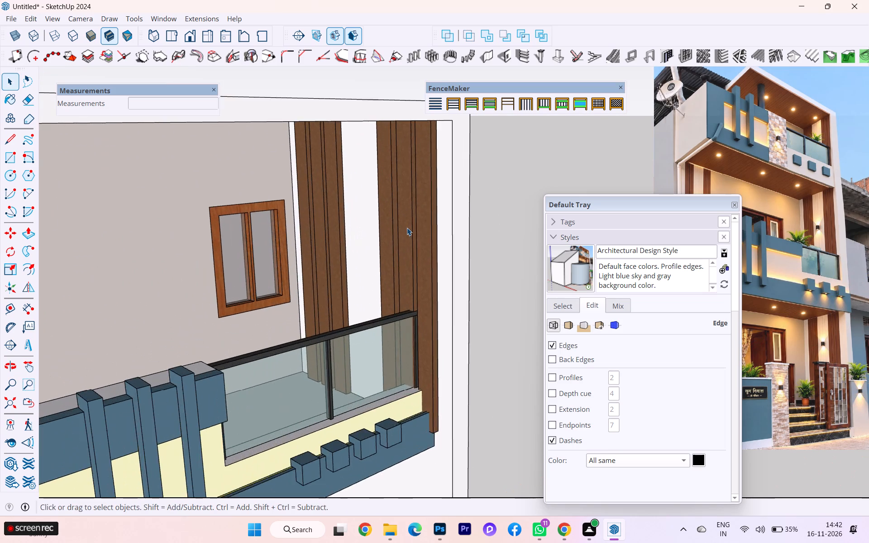
scroll(407, 227, "up", 7)
scroll(395, 243, "down", 1)
scroll(394, 243, "up", 2)
scroll(379, 248, "down", 1)
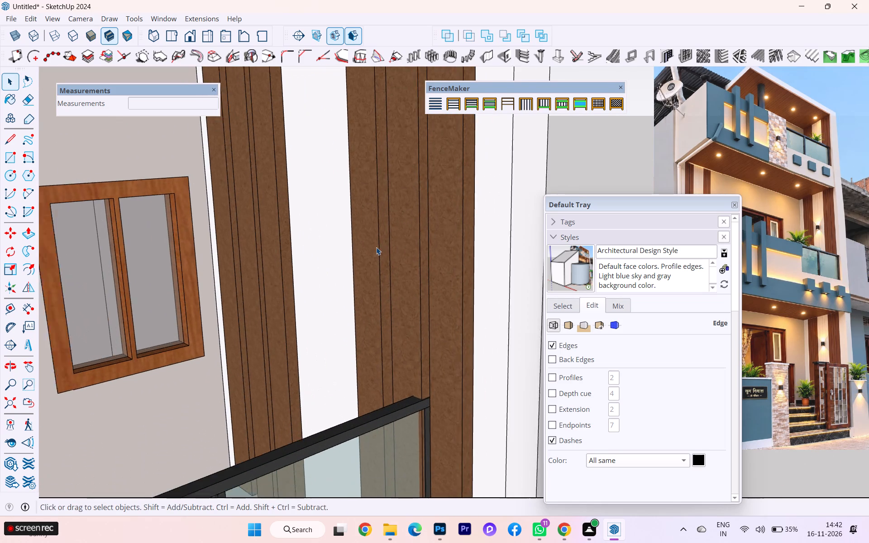
scroll(376, 247, "down", 1)
middle_click_drag(325, 253, 425, 239)
scroll(315, 226, "down", 7)
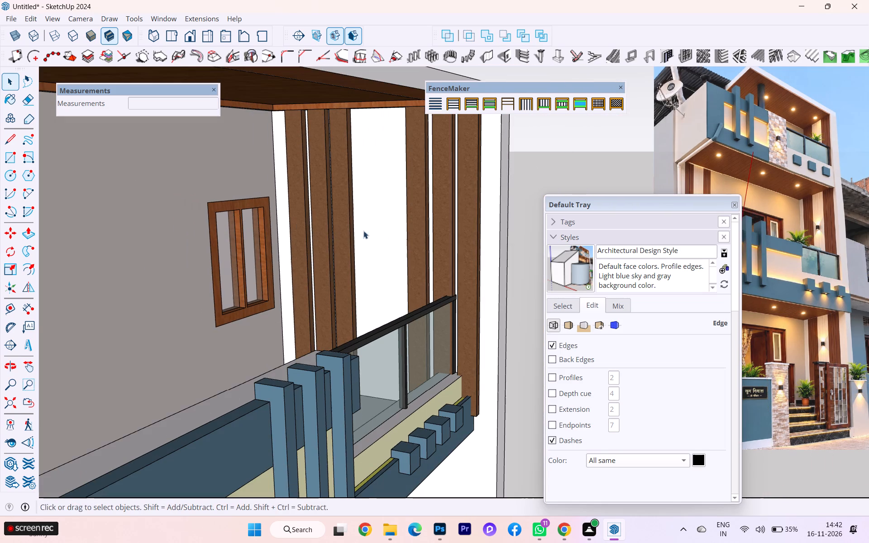
left_click(525, 161)
scroll(443, 223, "down", 1)
middle_click_drag(414, 229, 309, 242)
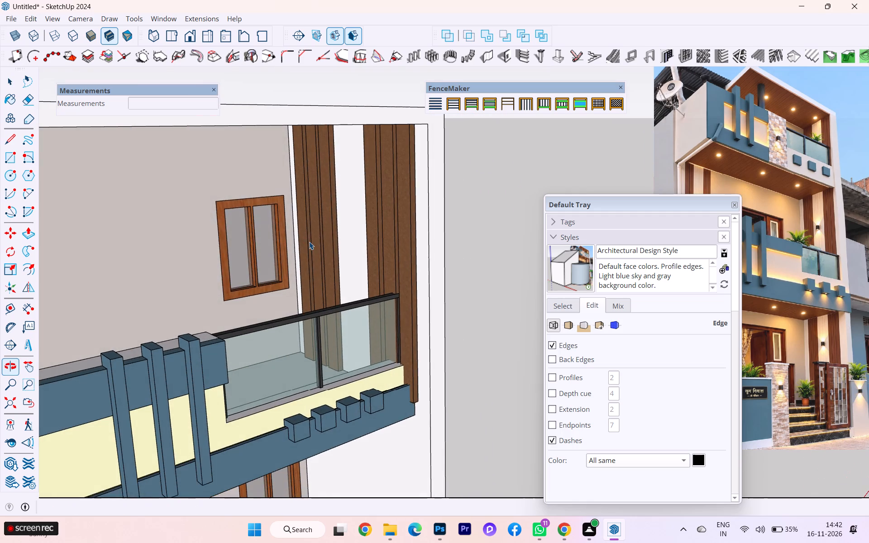
scroll(342, 196, "down", 2)
scroll(345, 195, "up", 1)
scroll(346, 195, "down", 1)
scroll(347, 195, "up", 1)
scroll(350, 194, "down", 1)
scroll(351, 194, "up", 1)
middle_click_drag(348, 208, 405, 195)
scroll(359, 196, "down", 1)
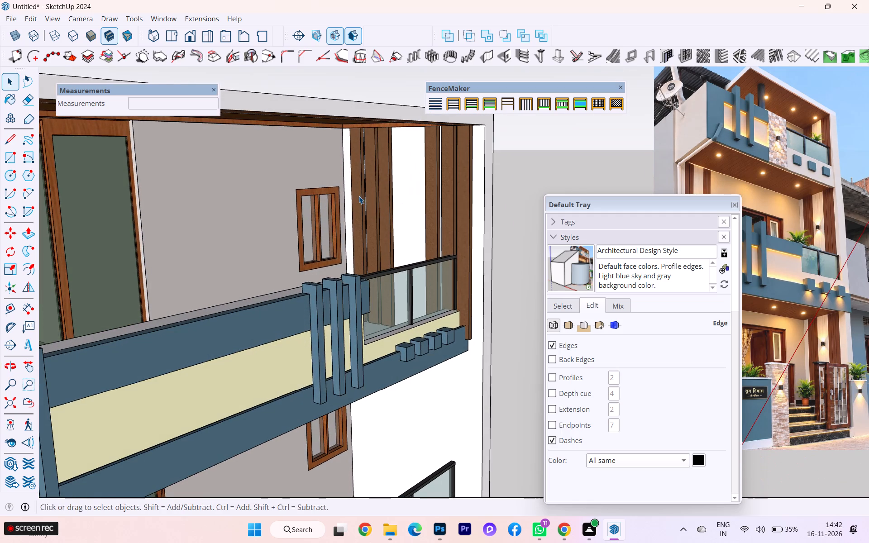
scroll(359, 195, "down", 2)
scroll(430, 195, "up", 4)
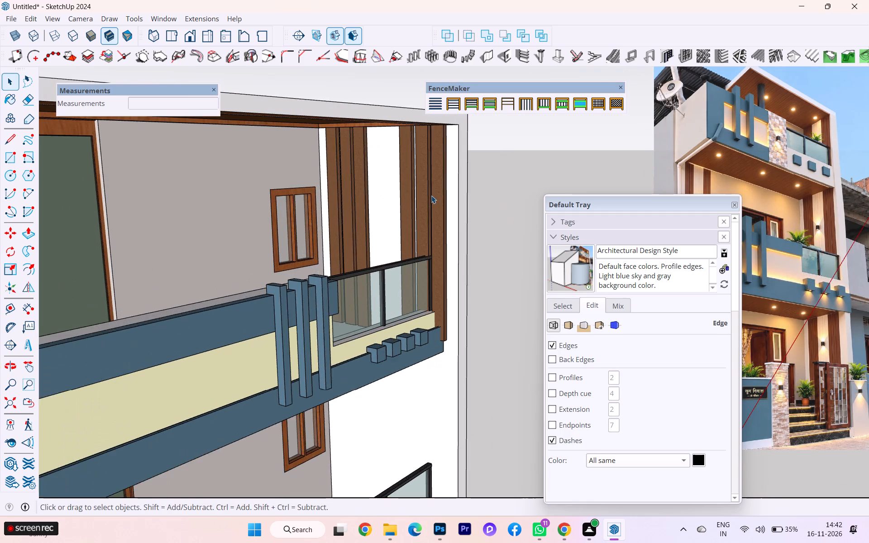
scroll(431, 195, "up", 8)
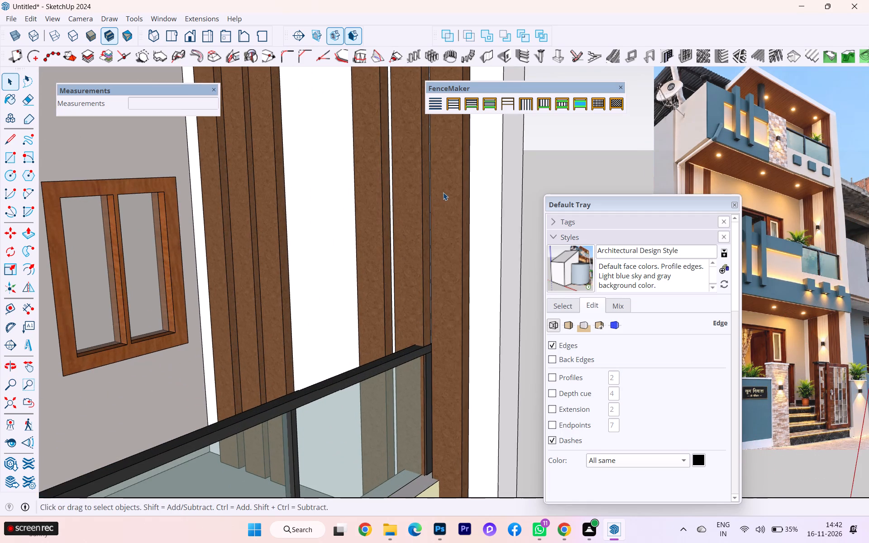
scroll(443, 192, "down", 3)
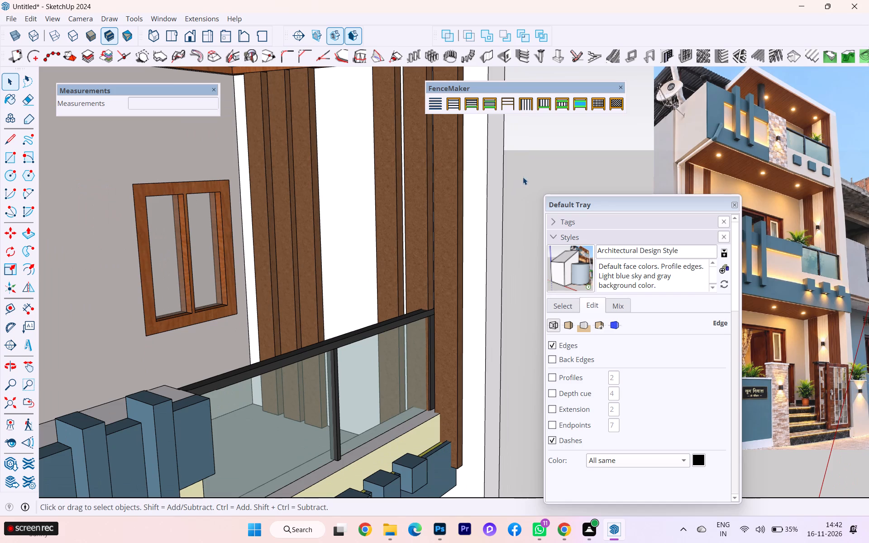
left_click(524, 162)
scroll(412, 208, "down", 8)
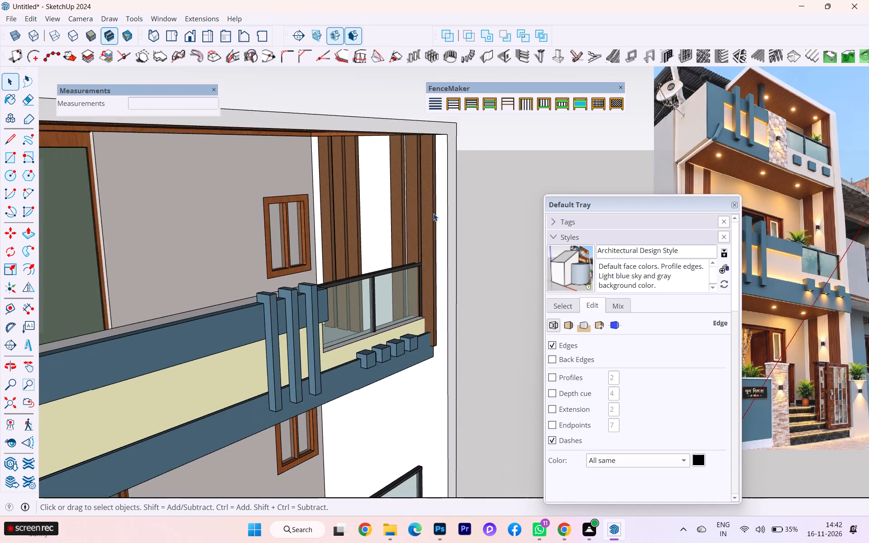
Examine the house front and the two sets of wood strips on the top-floor side wall.
scroll(433, 213, "down", 2)
scroll(434, 214, "up", 1)
scroll(434, 214, "down", 2)
scroll(435, 230, "up", 1)
scroll(436, 232, "down", 2)
scroll(436, 232, "up", 2)
scroll(436, 232, "down", 12)
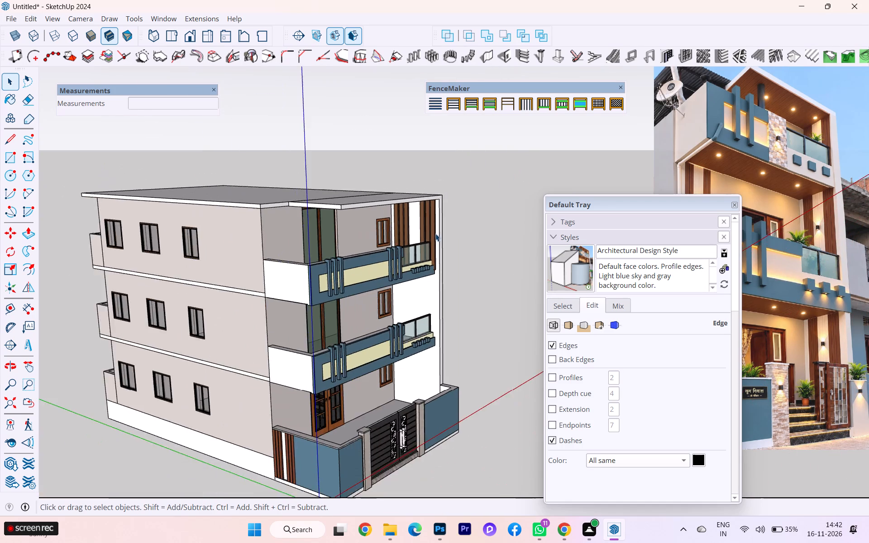
scroll(435, 233, "down", 3)
scroll(433, 237, "up", 18)
scroll(424, 231, "down", 1)
scroll(424, 231, "up", 2)
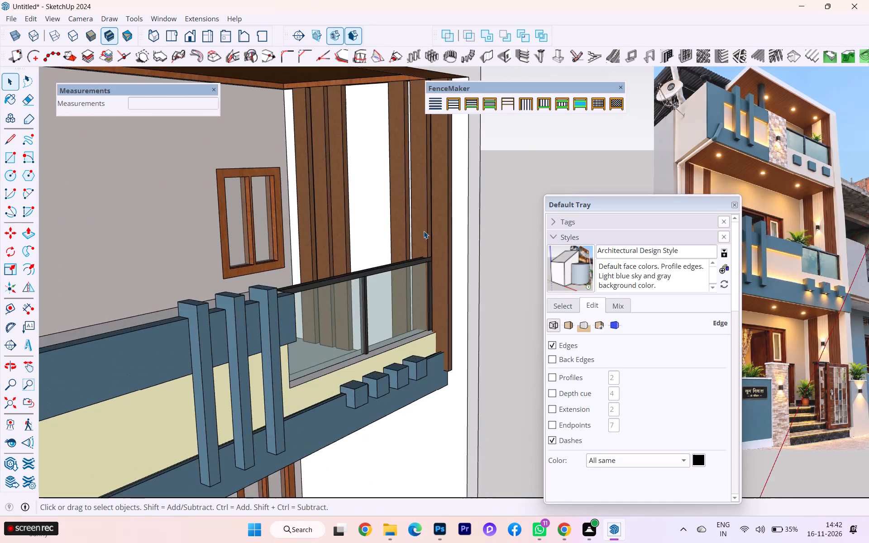
scroll(424, 231, "up", 3)
scroll(428, 221, "down", 2)
scroll(428, 221, "up", 3)
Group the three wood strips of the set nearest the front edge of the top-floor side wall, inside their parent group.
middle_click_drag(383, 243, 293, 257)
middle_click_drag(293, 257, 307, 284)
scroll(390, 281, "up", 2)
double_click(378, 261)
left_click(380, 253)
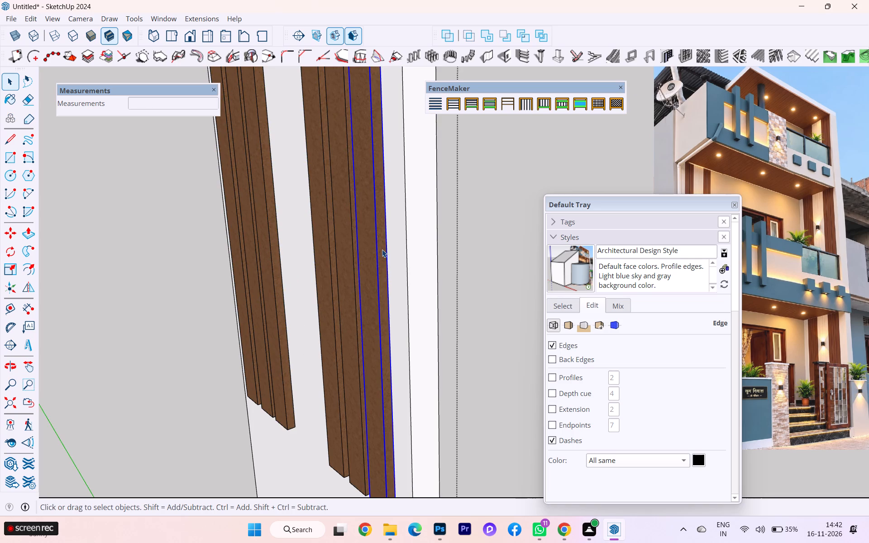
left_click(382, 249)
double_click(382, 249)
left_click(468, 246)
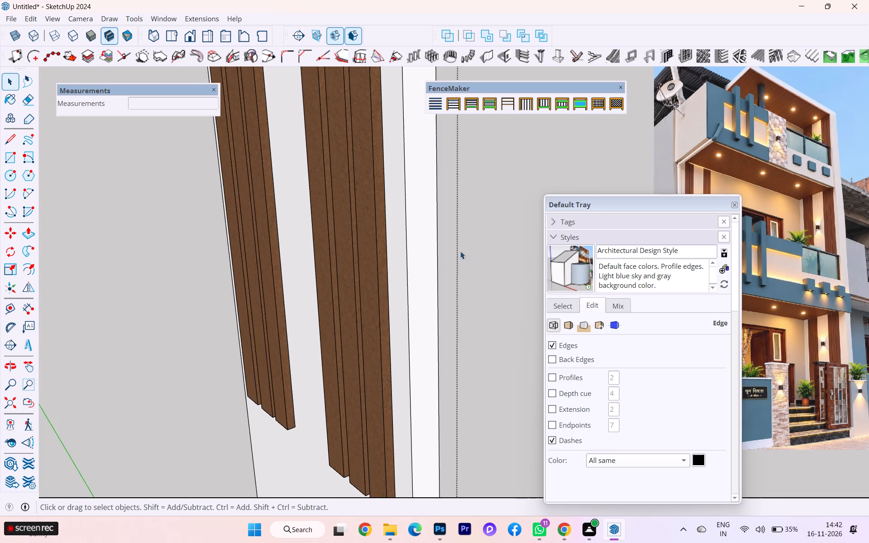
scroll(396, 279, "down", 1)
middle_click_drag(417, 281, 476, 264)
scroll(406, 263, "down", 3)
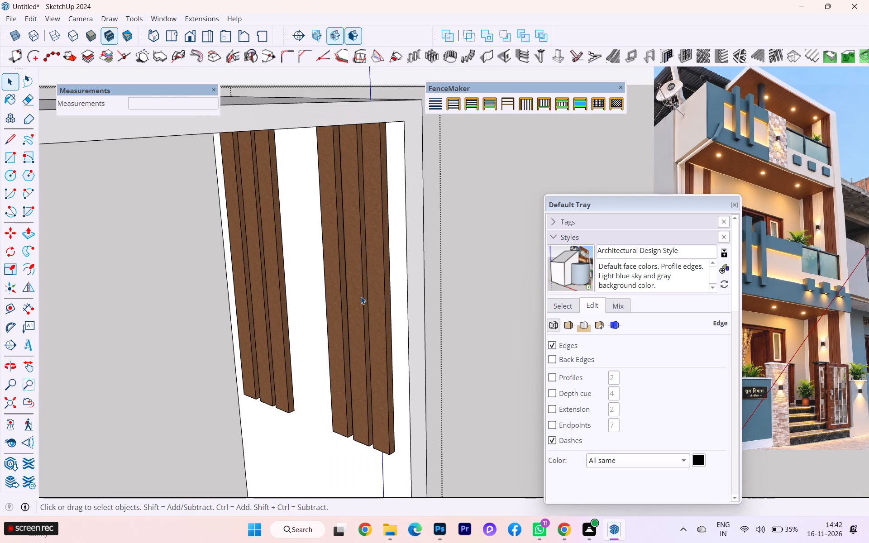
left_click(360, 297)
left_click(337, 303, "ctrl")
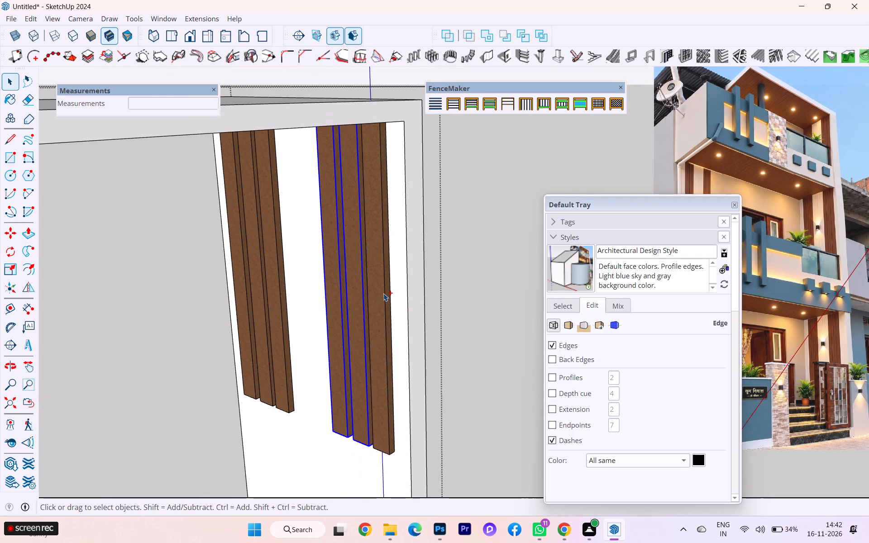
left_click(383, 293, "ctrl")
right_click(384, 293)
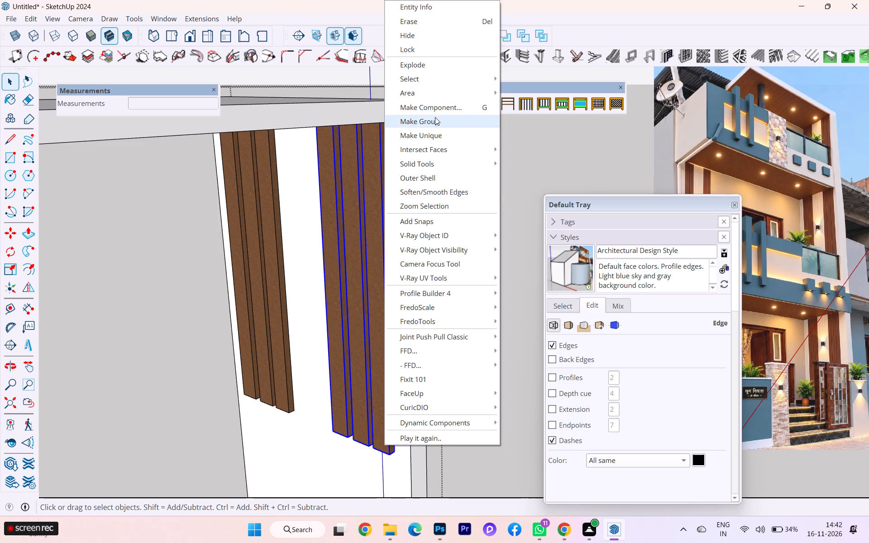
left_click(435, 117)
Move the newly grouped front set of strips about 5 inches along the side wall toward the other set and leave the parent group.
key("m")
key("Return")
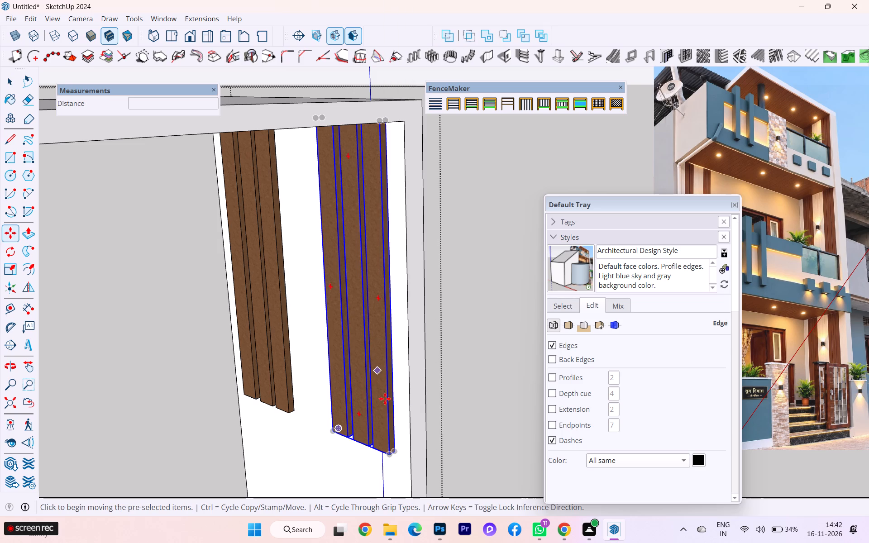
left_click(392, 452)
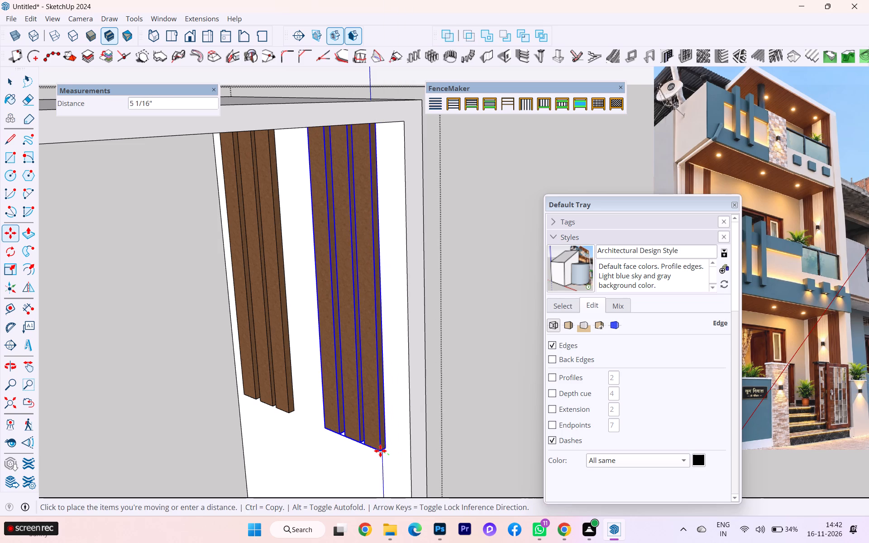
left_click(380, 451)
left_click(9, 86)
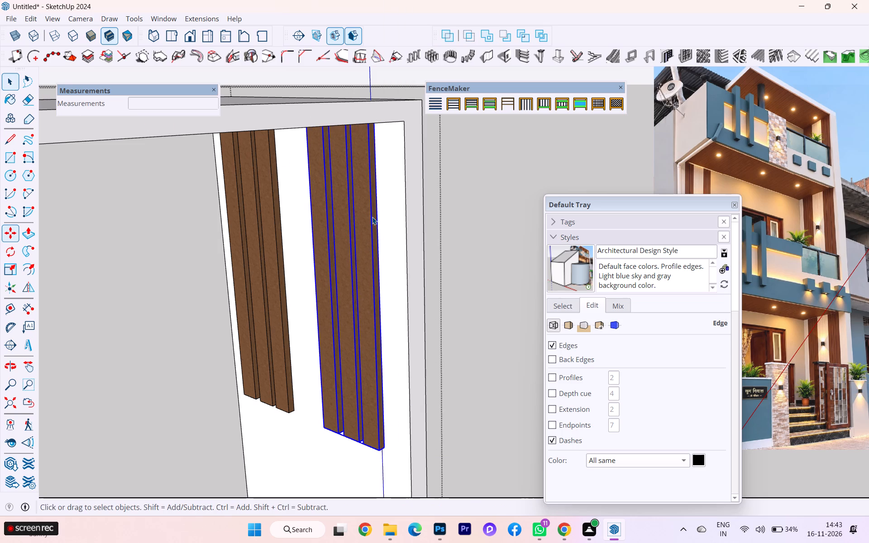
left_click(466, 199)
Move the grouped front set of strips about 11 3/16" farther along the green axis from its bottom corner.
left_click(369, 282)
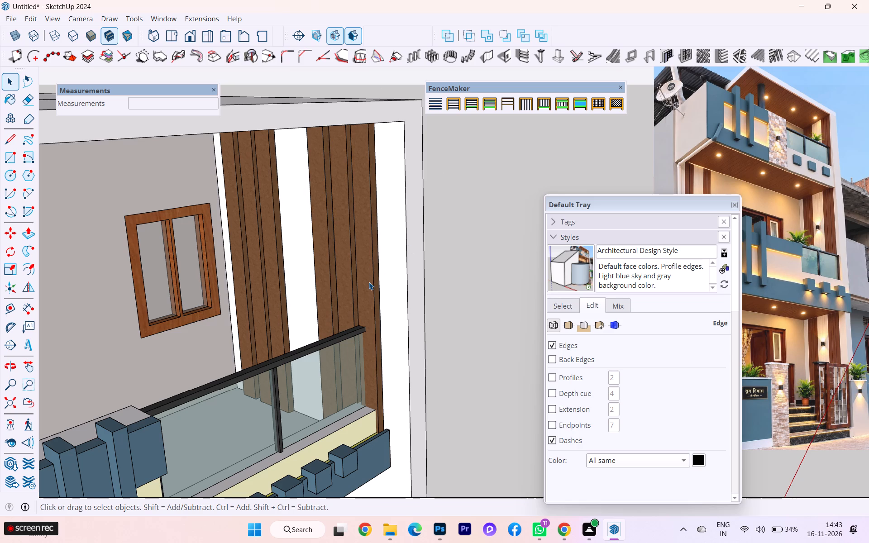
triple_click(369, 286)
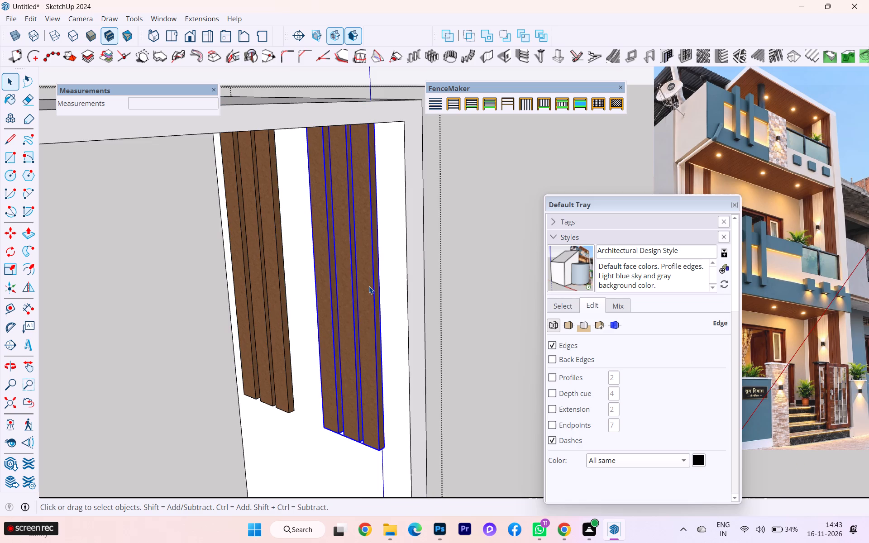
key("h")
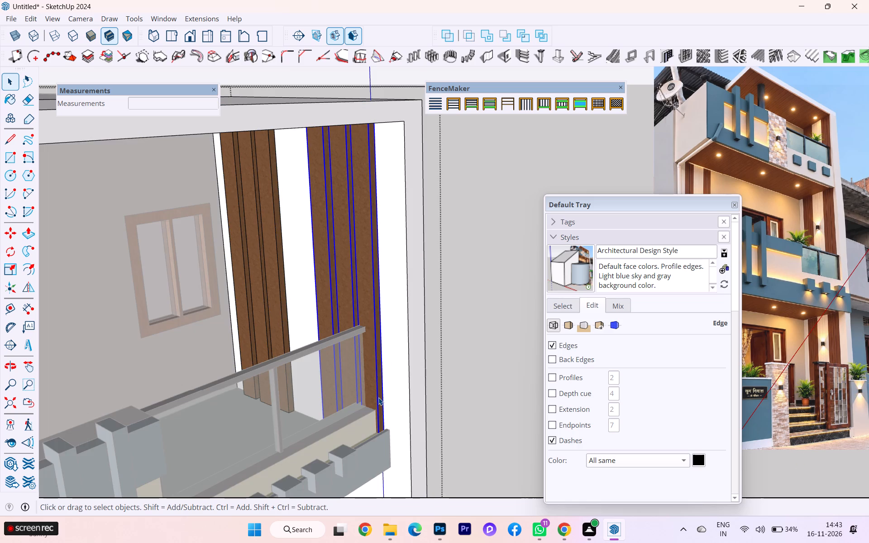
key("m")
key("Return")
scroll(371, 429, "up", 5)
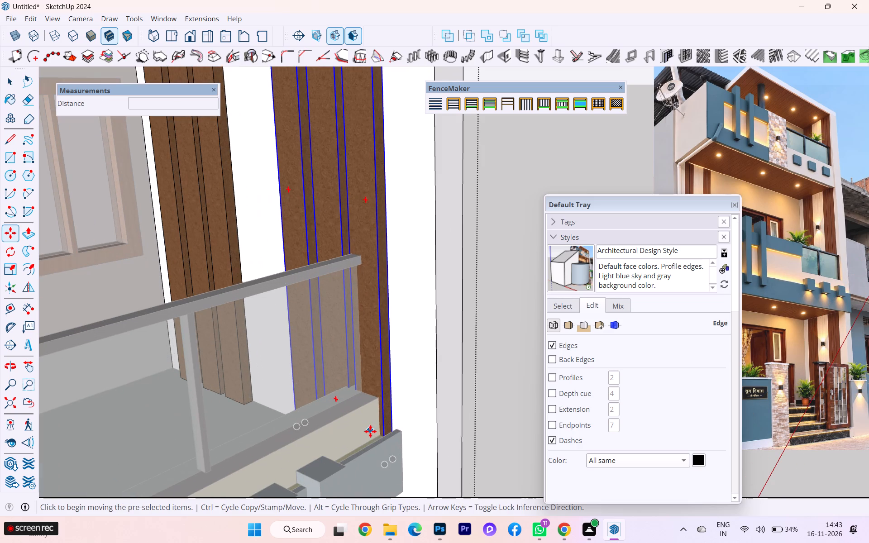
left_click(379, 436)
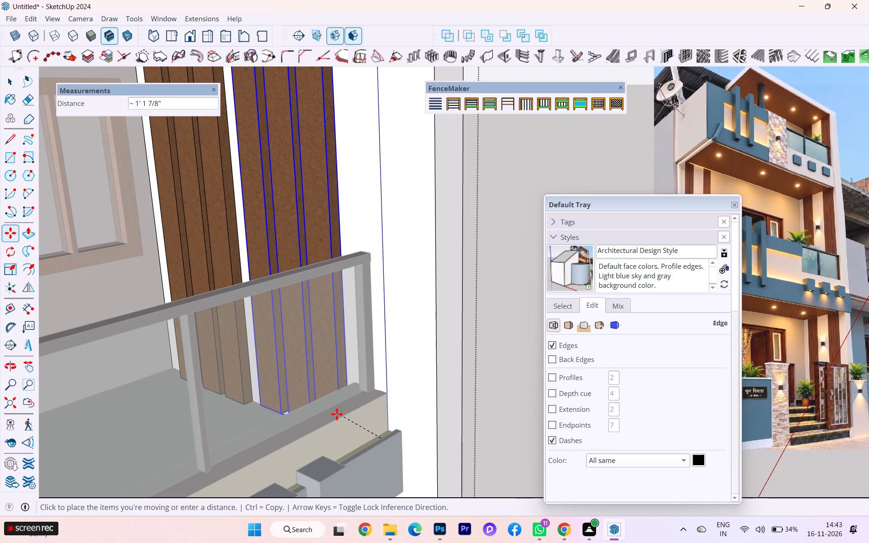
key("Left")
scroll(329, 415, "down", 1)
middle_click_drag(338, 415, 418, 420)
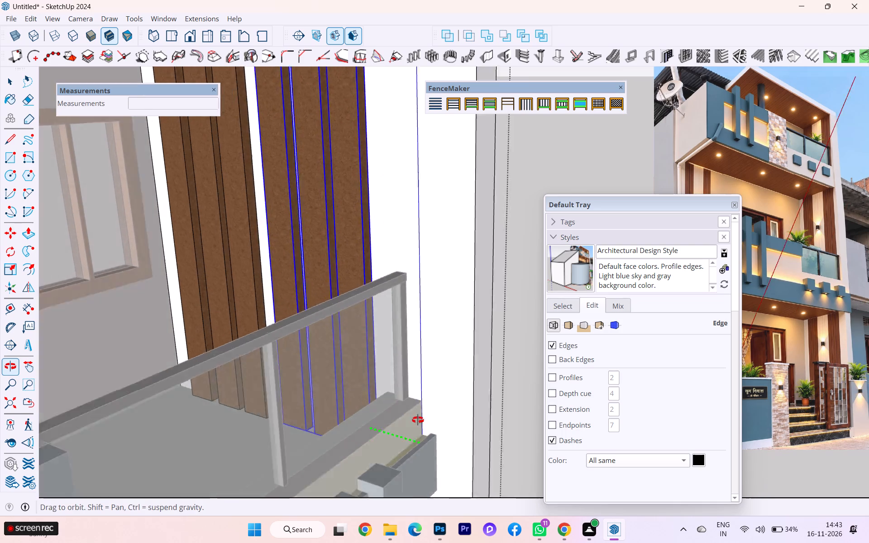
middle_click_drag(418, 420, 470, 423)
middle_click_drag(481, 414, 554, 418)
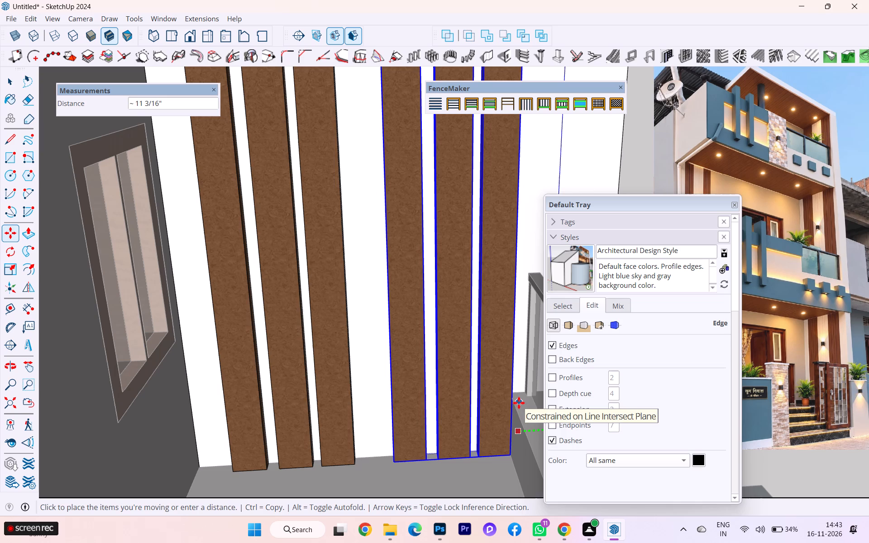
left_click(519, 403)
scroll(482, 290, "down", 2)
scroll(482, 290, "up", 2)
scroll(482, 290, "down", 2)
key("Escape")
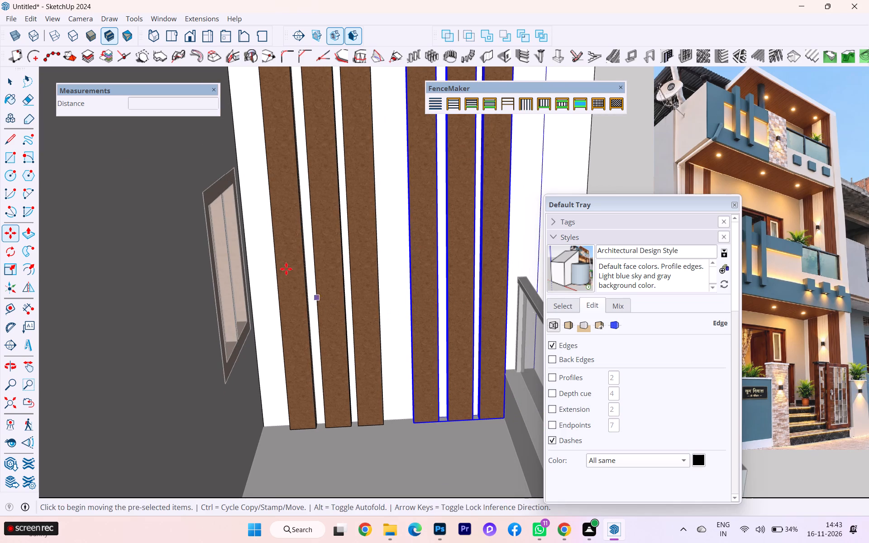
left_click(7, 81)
Open the wood strip nearest the window for editing and push its narrow side face in 1 1/16".
middle_click_drag(292, 173, 187, 188)
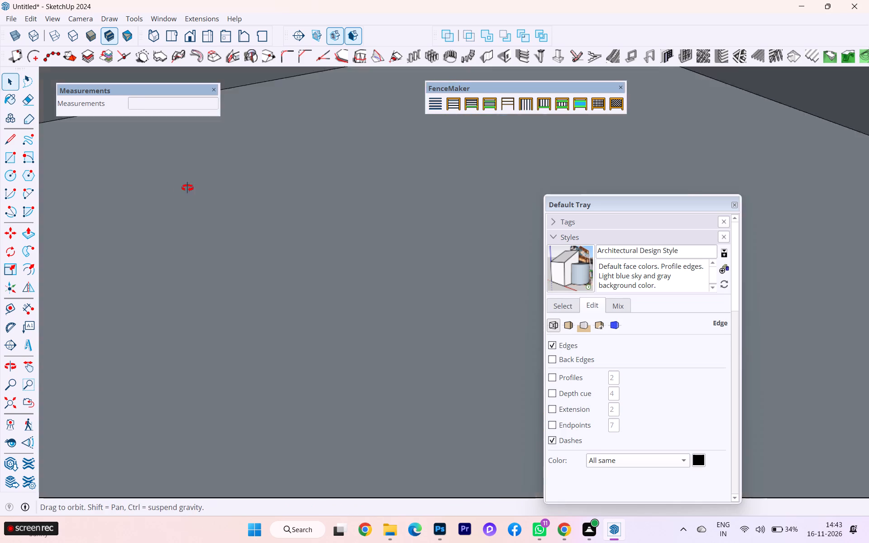
middle_click_drag(187, 188, 151, 182)
scroll(291, 185, "up", 7)
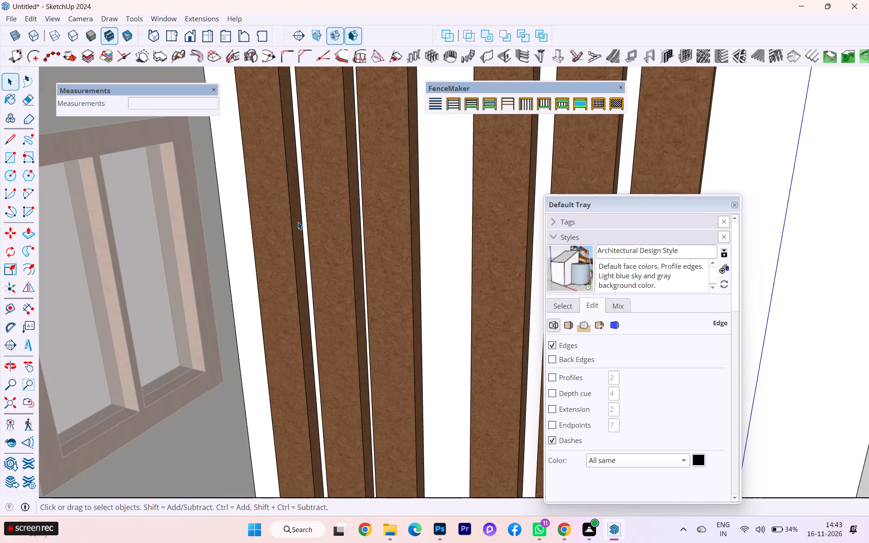
double_click(298, 222)
left_click(298, 222)
left_click(297, 221)
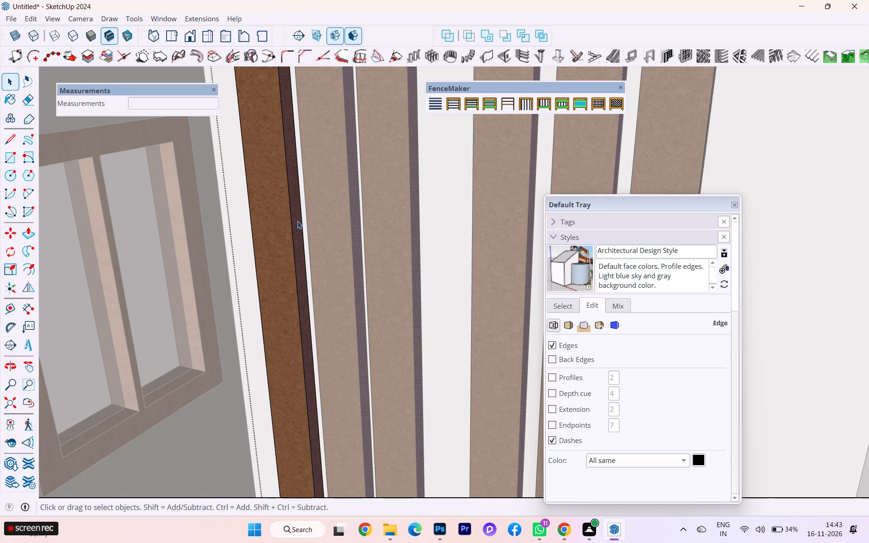
key("p")
left_click(297, 221)
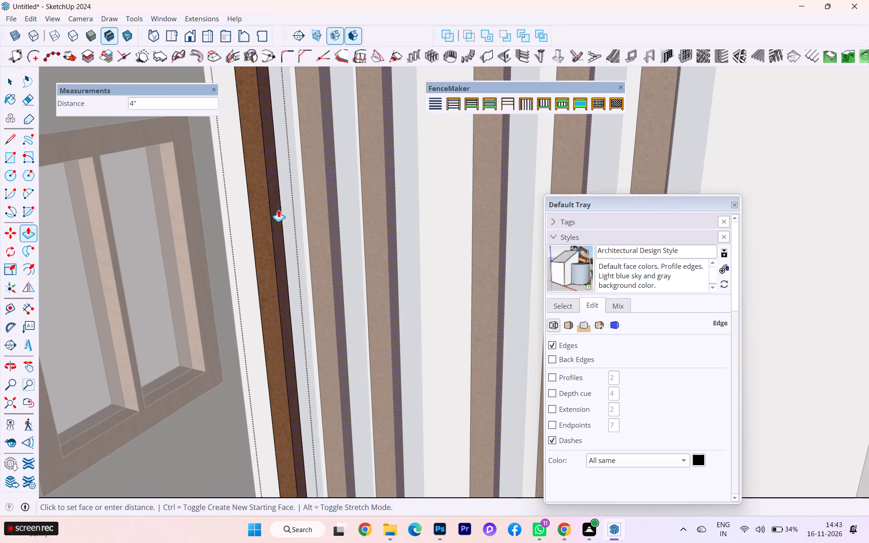
left_click(293, 206)
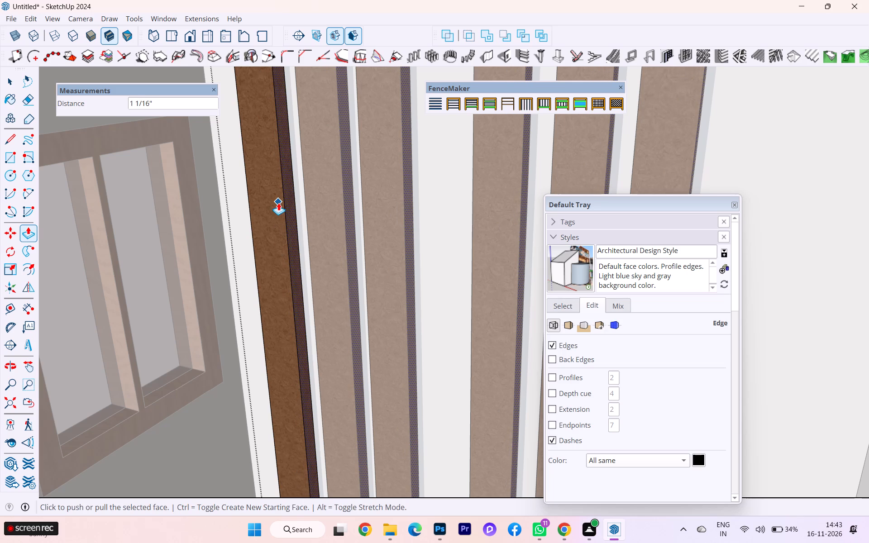
left_click(18, 86)
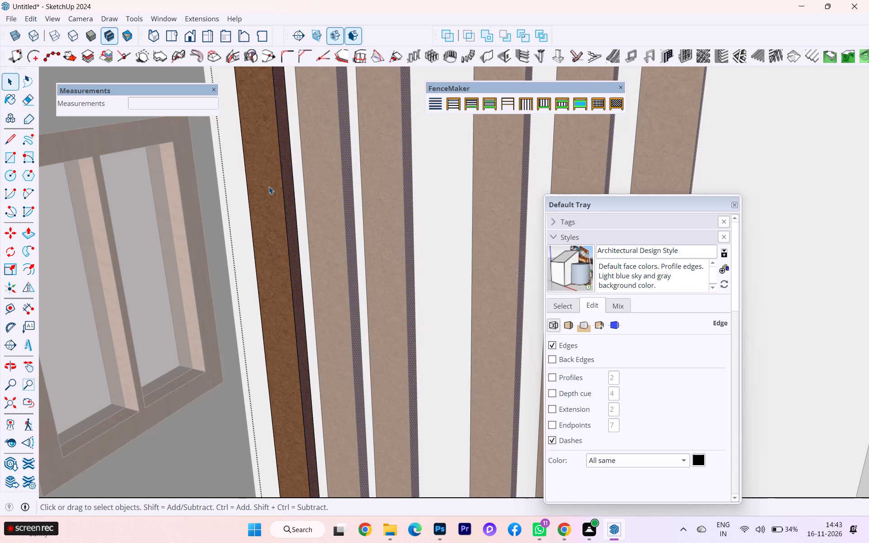
Push the broad front face of the same wood strip in 1 3/4" and leave the strip.
left_click(273, 194)
key("p")
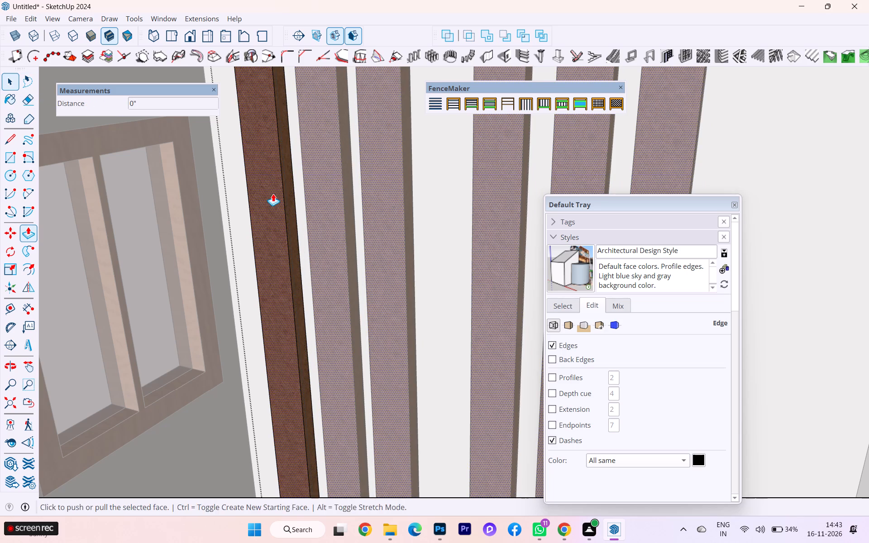
left_click(273, 194)
left_click(277, 186)
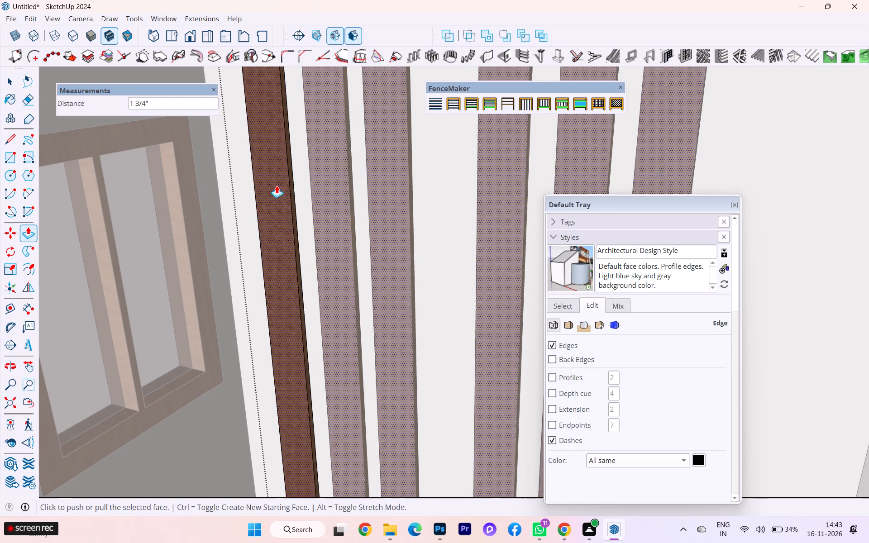
left_click(11, 80)
scroll(100, 99, "down", 3)
scroll(101, 100, "up", 1)
scroll(103, 100, "down", 2)
scroll(112, 105, "up", 1)
scroll(116, 108, "down", 1)
scroll(231, 185, "down", 9)
scroll(219, 184, "up", 2)
scroll(219, 184, "down", 2)
scroll(219, 184, "up", 1)
scroll(219, 185, "down", 7)
scroll(430, 178, "down", 3)
scroll(416, 184, "up", 1)
scroll(408, 185, "down", 1)
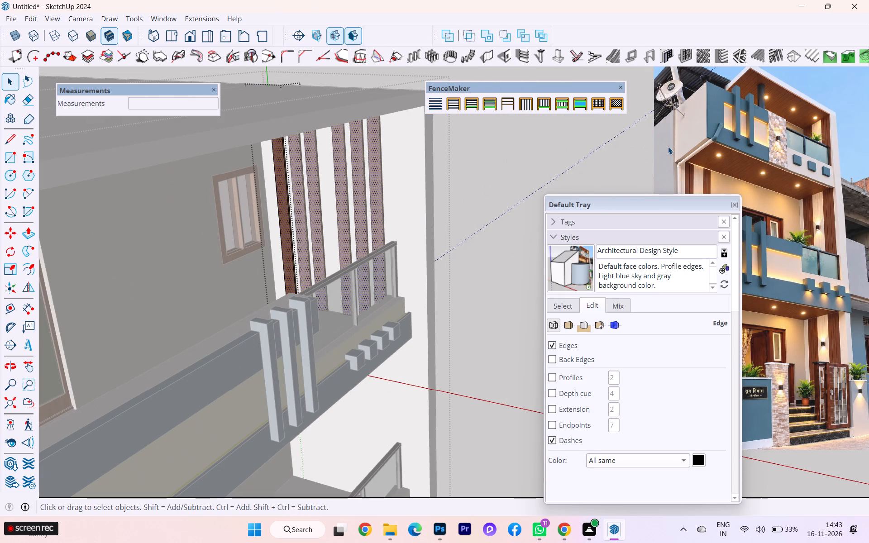
left_click(668, 146)
Delete the grouped set of three wood strips nearest the front edge of the top-floor side wall.
scroll(501, 157, "down", 5)
middle_click_drag(391, 173, 302, 162)
scroll(339, 166, "up", 8)
scroll(387, 170, "up", 3)
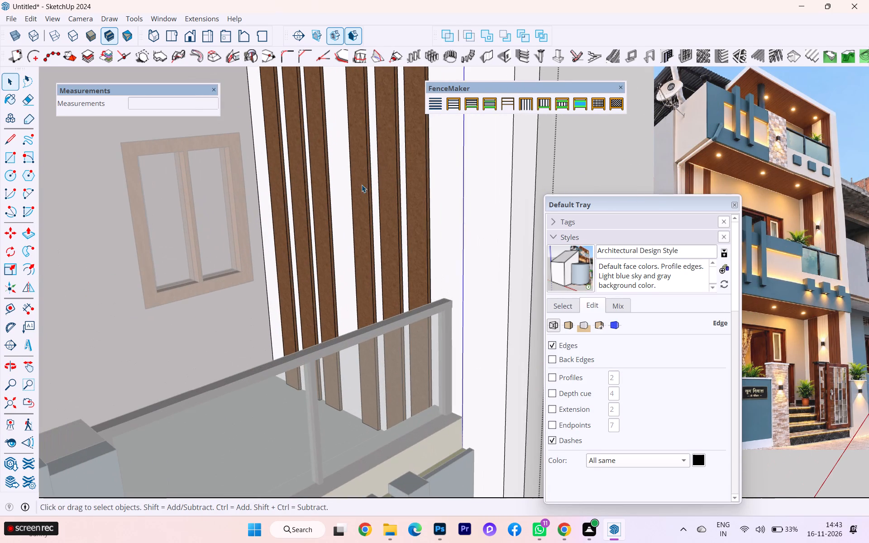
left_click(400, 189)
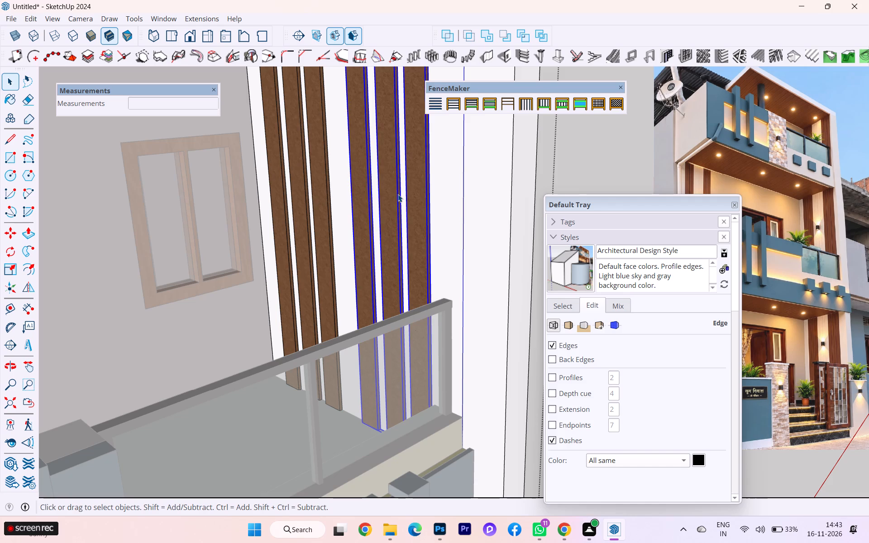
key("Delete")
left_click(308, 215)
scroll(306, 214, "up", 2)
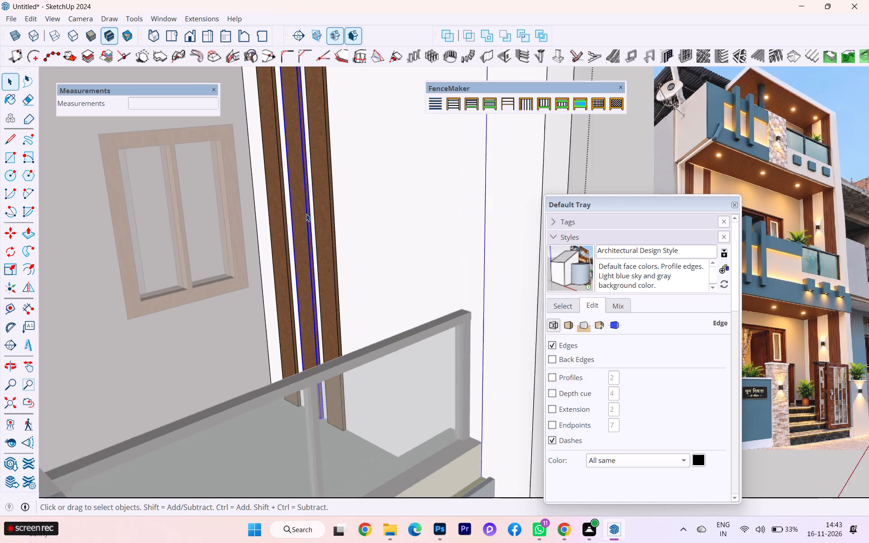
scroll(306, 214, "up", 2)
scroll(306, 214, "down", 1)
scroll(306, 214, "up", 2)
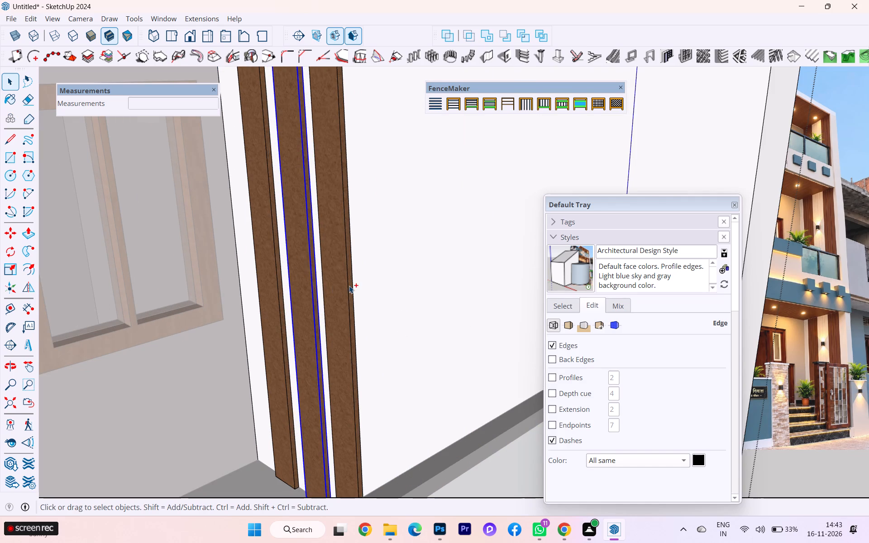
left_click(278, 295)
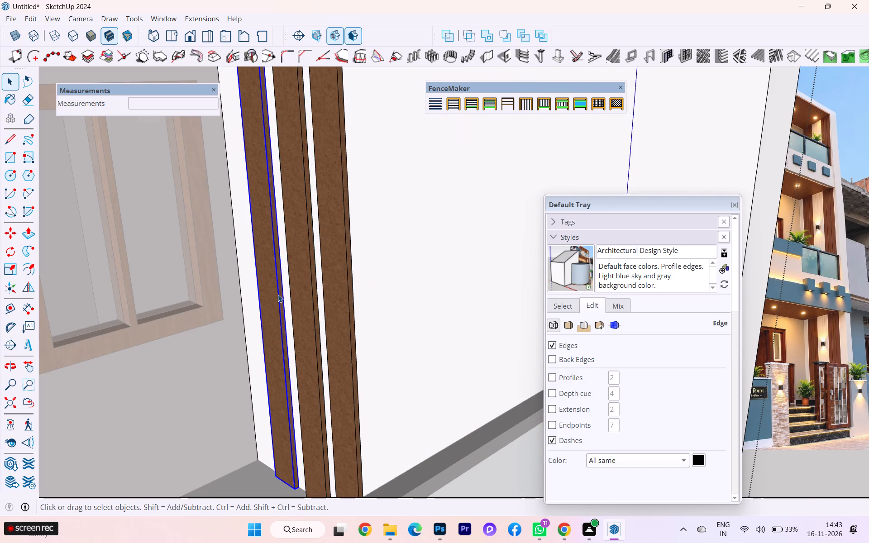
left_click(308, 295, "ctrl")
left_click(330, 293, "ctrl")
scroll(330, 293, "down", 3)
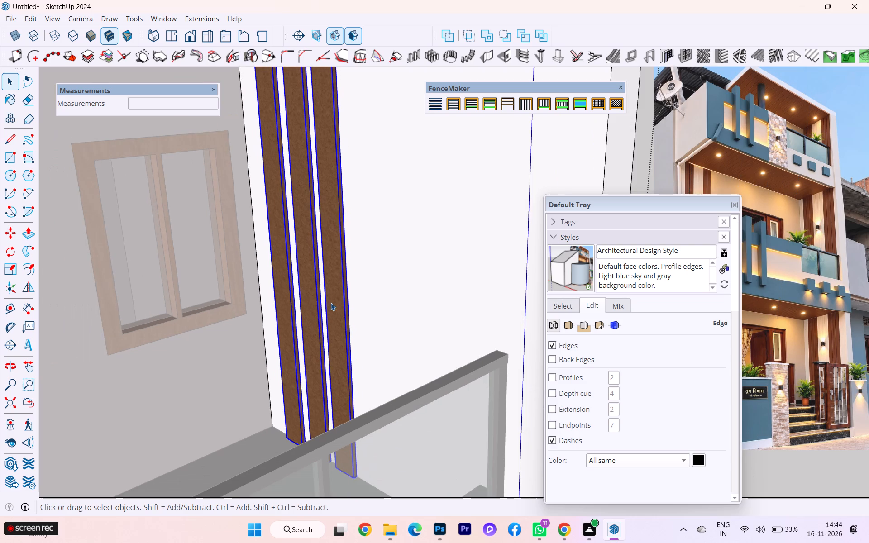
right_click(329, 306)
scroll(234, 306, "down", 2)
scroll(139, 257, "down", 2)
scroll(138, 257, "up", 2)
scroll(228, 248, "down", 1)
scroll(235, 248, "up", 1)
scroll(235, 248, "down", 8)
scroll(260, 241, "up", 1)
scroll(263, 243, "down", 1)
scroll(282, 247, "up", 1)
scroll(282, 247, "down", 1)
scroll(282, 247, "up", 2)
Open the wood strip nearest the window for editing, push its narrow side face in about 1 9/16", and leave the strip.
double_click(289, 238)
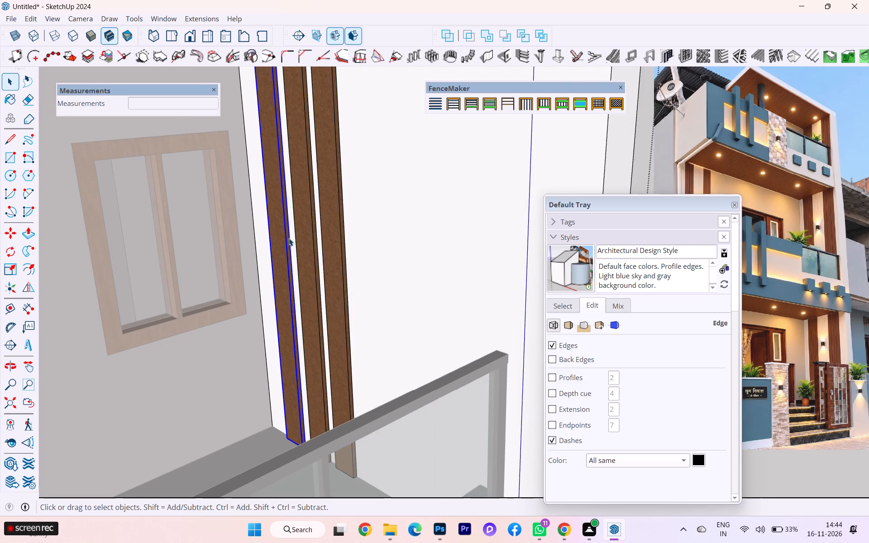
scroll(289, 238, "down", 2)
scroll(289, 238, "up", 5)
scroll(289, 238, "down", 2)
scroll(289, 238, "up", 8)
scroll(289, 240, "down", 2)
scroll(289, 240, "up", 2)
double_click(286, 244)
left_click(286, 244)
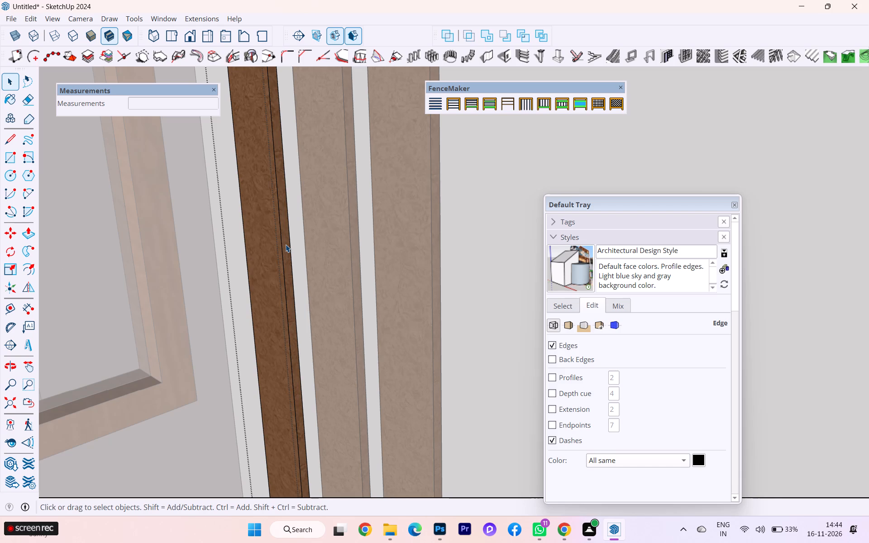
left_click(286, 243)
key("p")
left_click(286, 243)
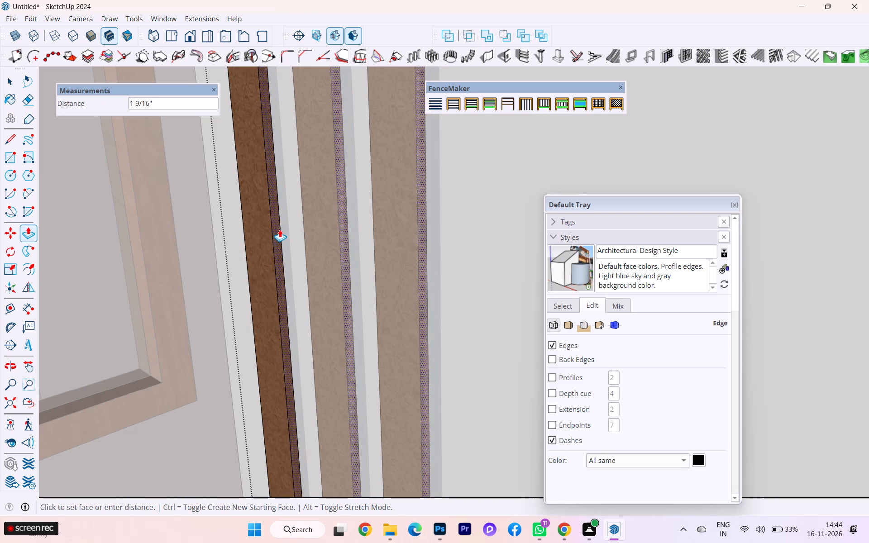
left_click(280, 229)
scroll(275, 203, "down", 1)
scroll(275, 203, "up", 1)
scroll(275, 203, "down", 5)
left_click(10, 78)
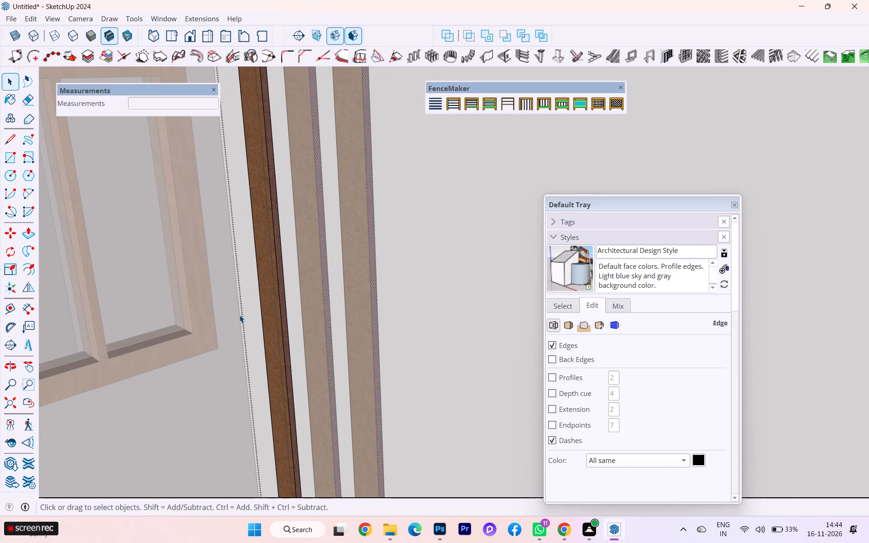
left_click(241, 349)
Delete the middle and front wood strips, leaving only the one nearest the window on the top-floor side wall.
scroll(322, 289, "down", 2)
left_click(311, 304)
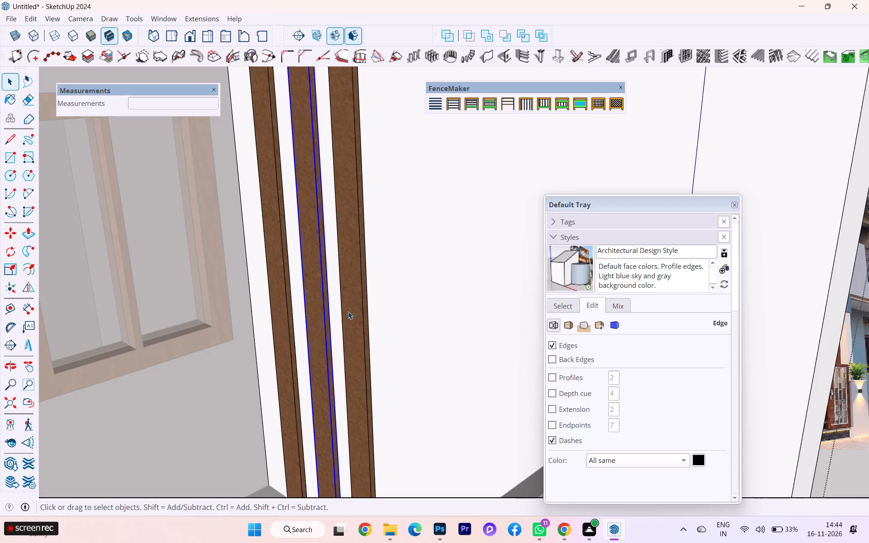
key("Delete")
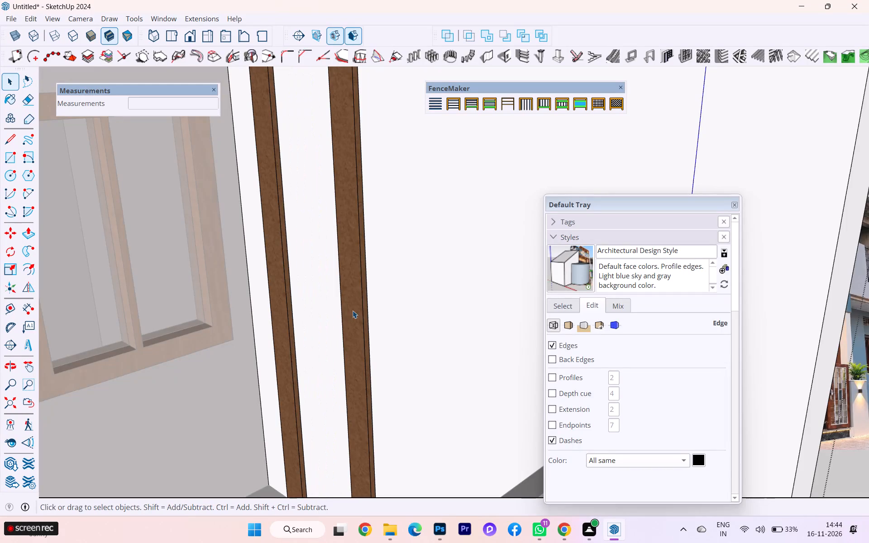
left_click(351, 311)
key("F12")
key("Delete")
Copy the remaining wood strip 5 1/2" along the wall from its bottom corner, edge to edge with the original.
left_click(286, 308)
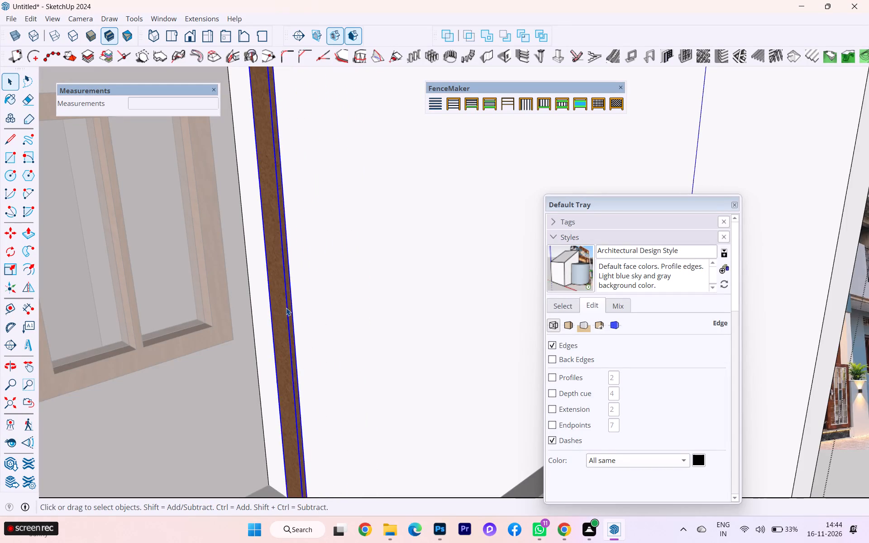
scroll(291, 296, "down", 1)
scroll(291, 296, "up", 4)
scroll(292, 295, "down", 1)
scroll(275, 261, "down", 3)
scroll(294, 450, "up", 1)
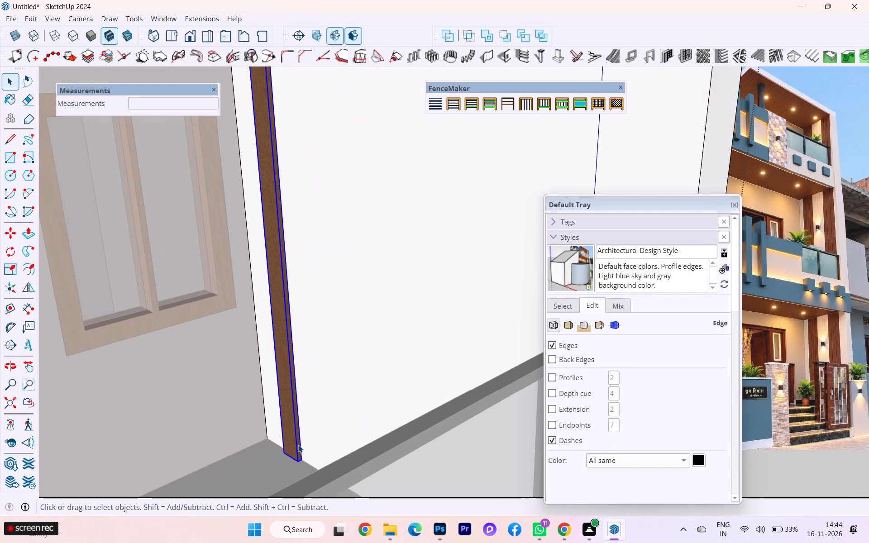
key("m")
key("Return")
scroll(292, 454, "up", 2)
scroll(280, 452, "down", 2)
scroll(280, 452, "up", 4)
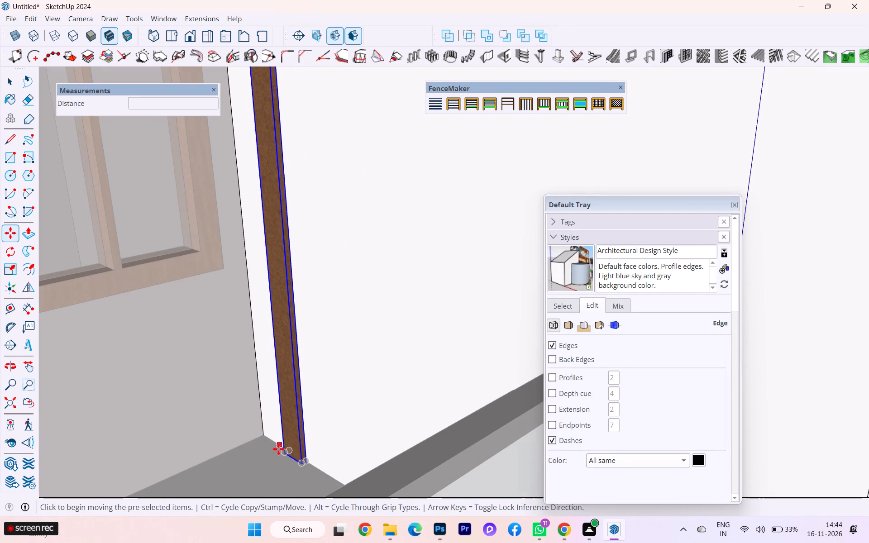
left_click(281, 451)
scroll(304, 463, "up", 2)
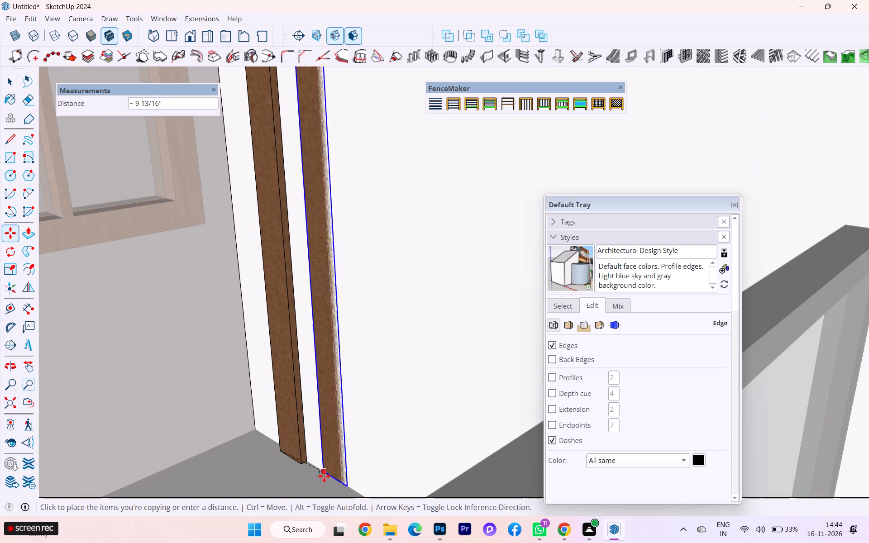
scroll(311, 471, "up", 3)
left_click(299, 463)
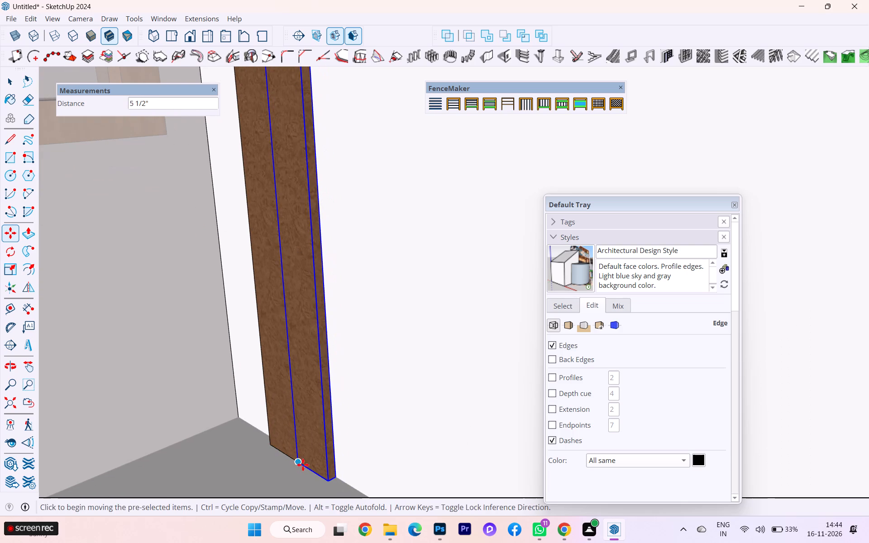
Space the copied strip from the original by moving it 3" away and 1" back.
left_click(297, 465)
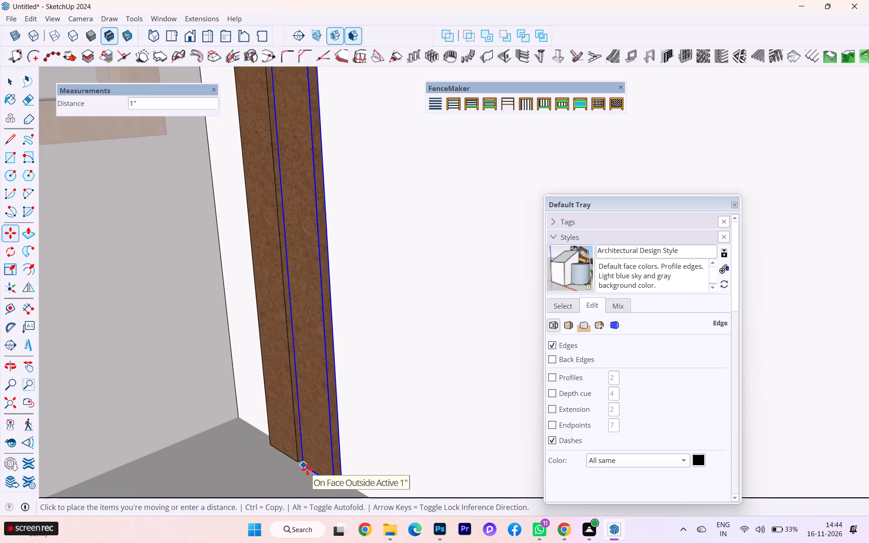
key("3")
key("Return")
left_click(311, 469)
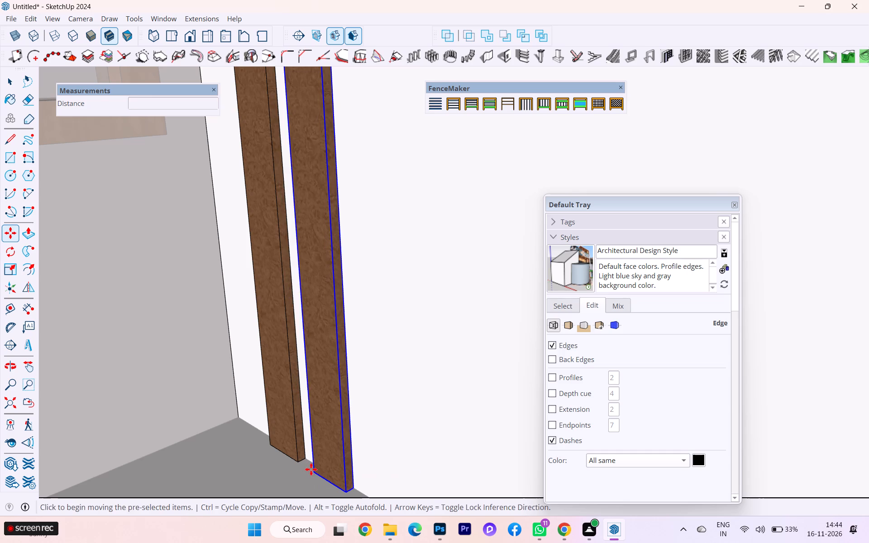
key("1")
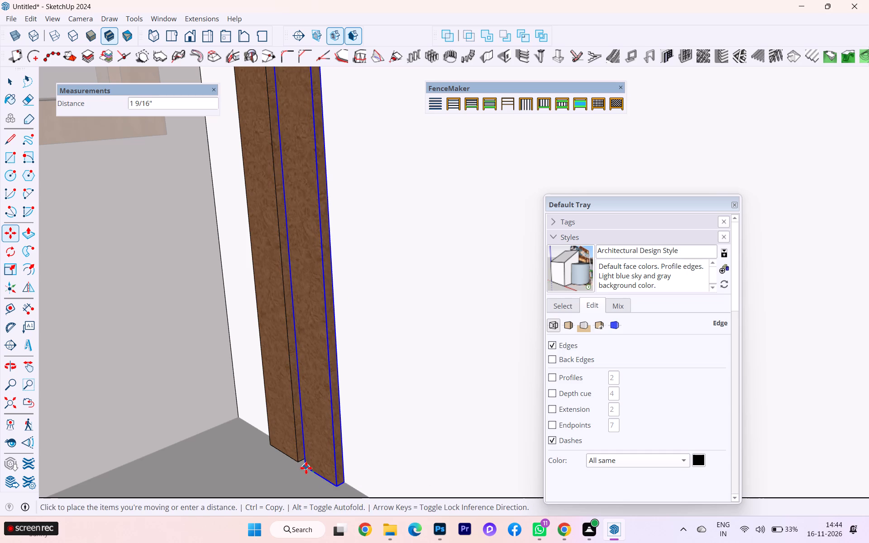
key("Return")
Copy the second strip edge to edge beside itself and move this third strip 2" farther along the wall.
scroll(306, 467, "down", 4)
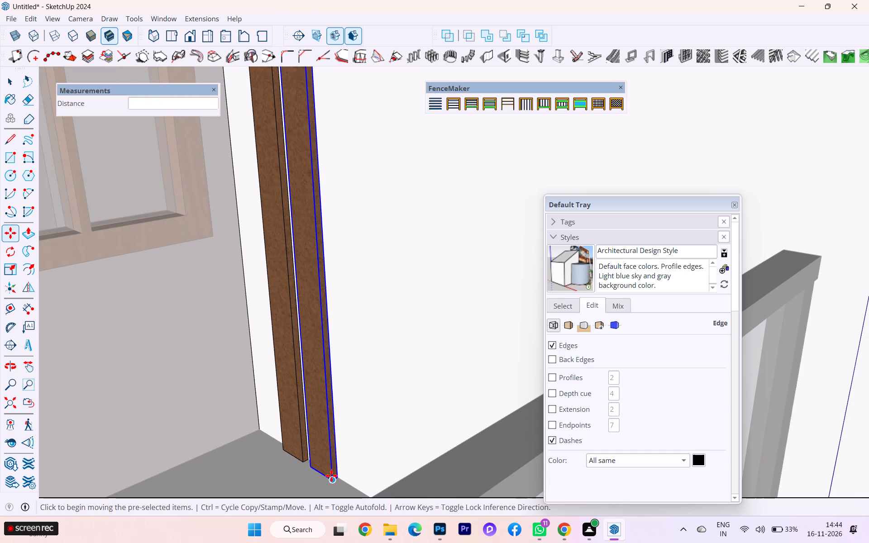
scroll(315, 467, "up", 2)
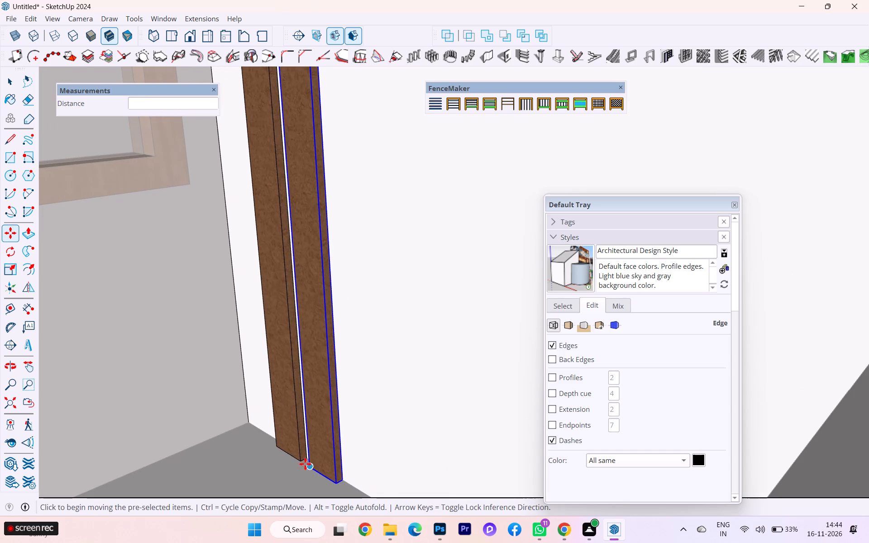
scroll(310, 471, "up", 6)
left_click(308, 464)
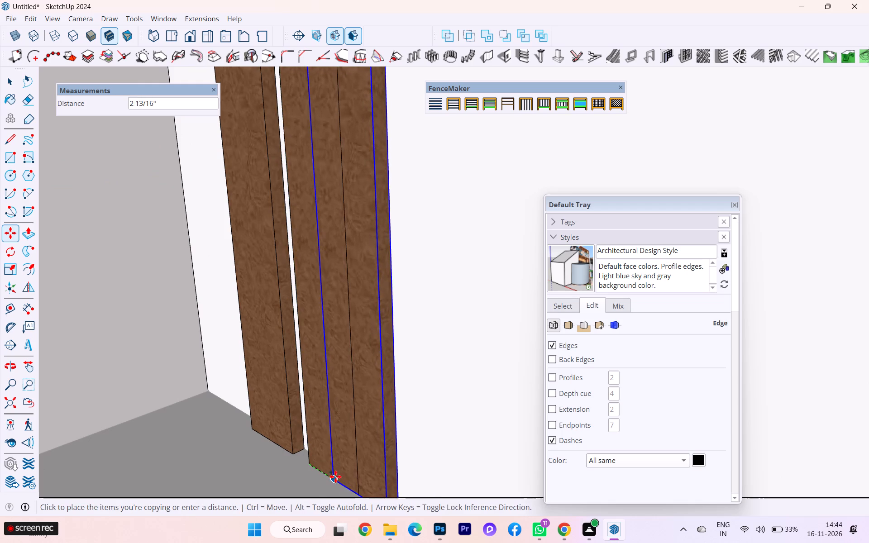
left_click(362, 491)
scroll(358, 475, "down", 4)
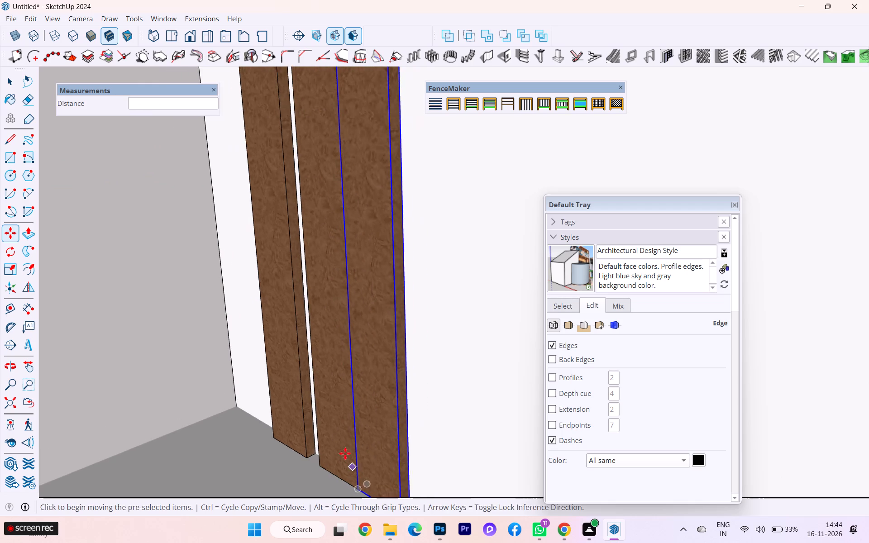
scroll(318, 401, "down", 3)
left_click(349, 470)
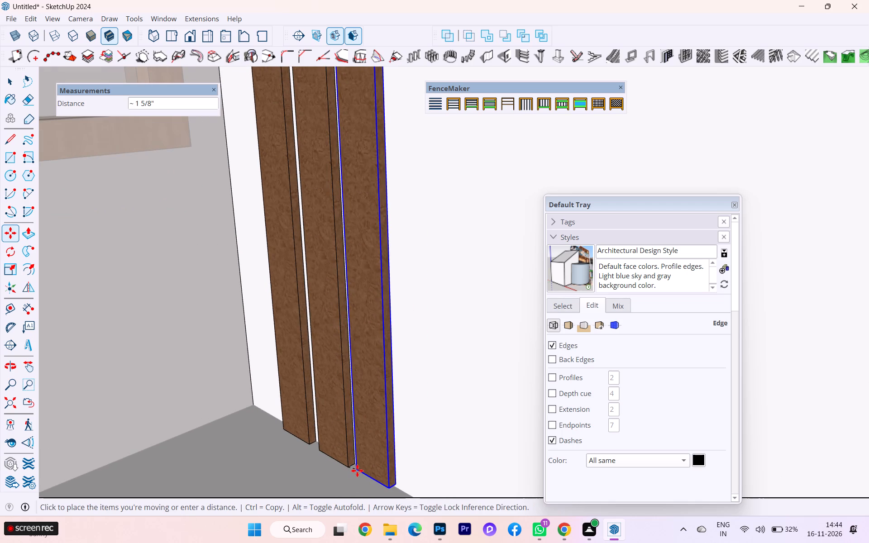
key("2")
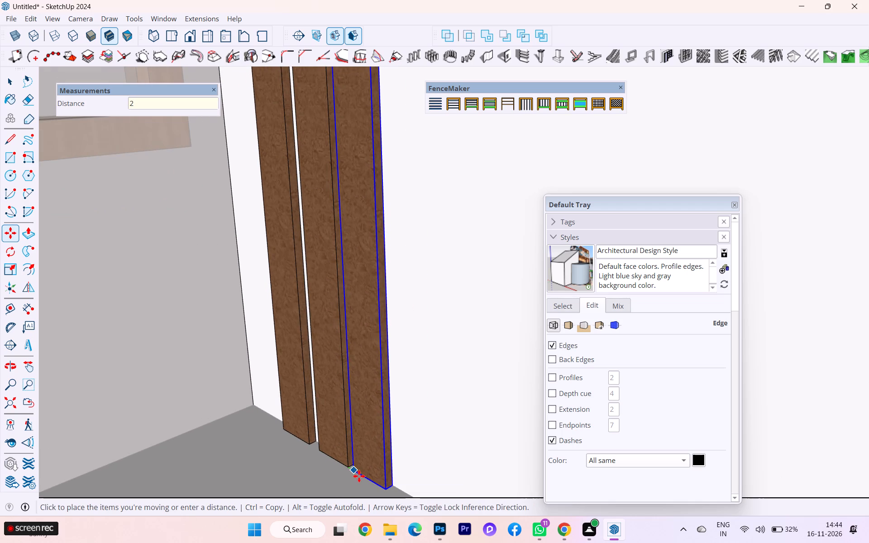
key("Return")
Examine the width and spacing of the three wood strips on the top-floor side wall against the reference photo.
scroll(367, 448, "down", 5)
scroll(368, 442, "up", 1)
scroll(368, 441, "down", 2)
scroll(300, 336, "down", 8)
middle_click_drag(311, 350, 340, 348)
scroll(341, 328, "down", 2)
scroll(341, 328, "up", 1)
scroll(341, 328, "down", 1)
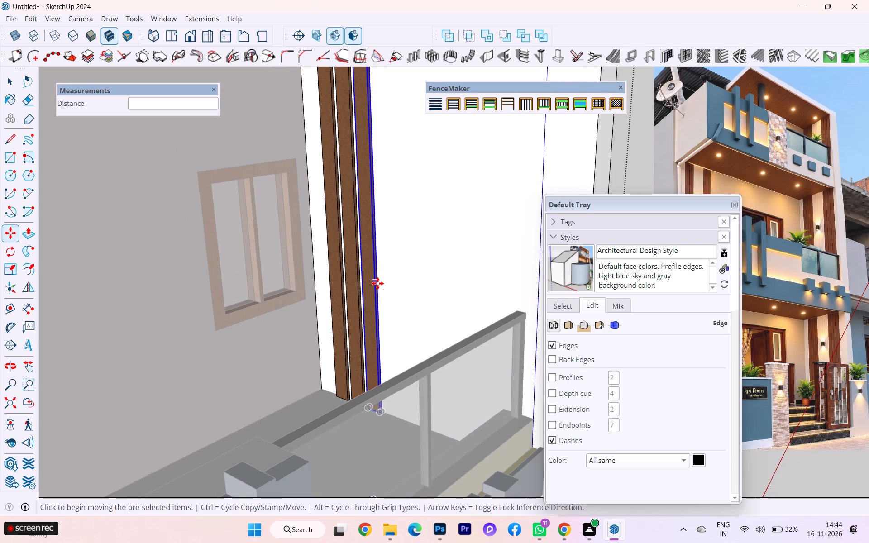
scroll(377, 283, "up", 4)
scroll(377, 283, "down", 12)
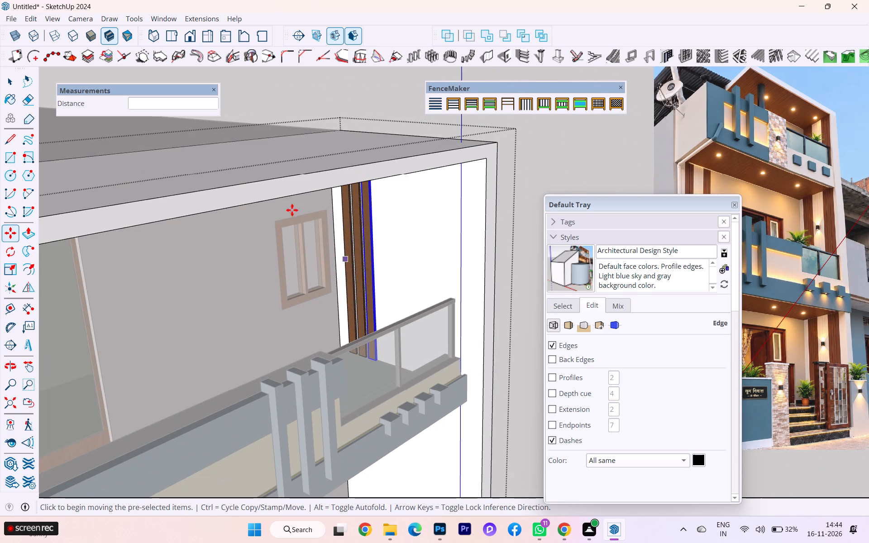
scroll(373, 205, "down", 1)
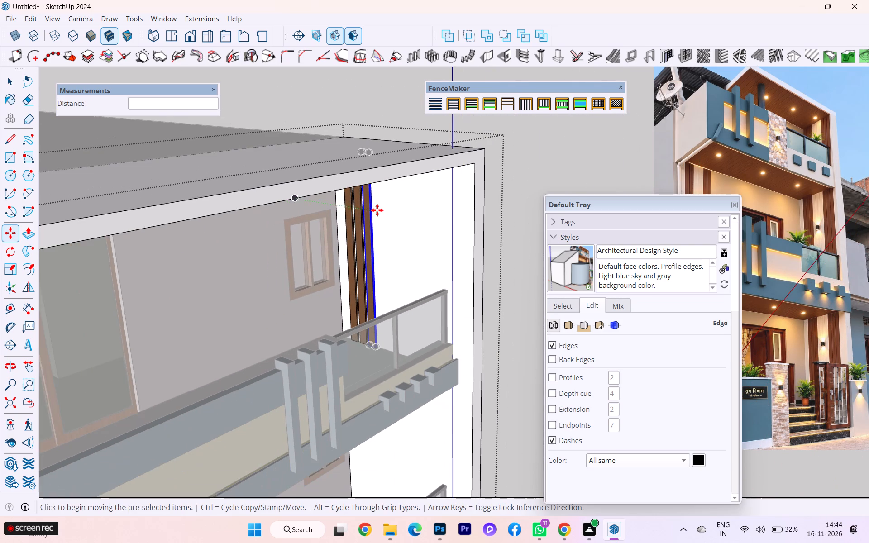
scroll(377, 210, "down", 2)
scroll(347, 236, "up", 3)
scroll(350, 276, "up", 3)
scroll(350, 276, "down", 1)
scroll(350, 276, "up", 3)
scroll(403, 252, "down", 2)
scroll(403, 251, "up", 6)
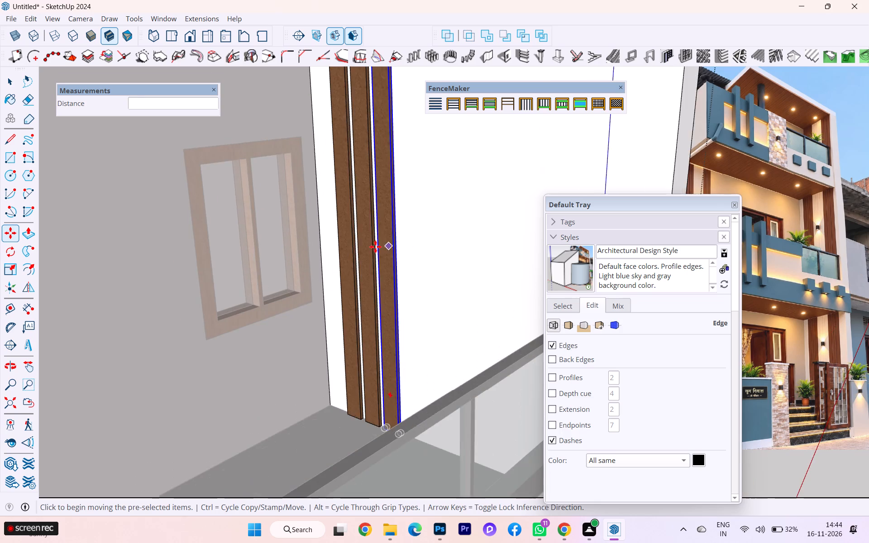
scroll(375, 247, "up", 1)
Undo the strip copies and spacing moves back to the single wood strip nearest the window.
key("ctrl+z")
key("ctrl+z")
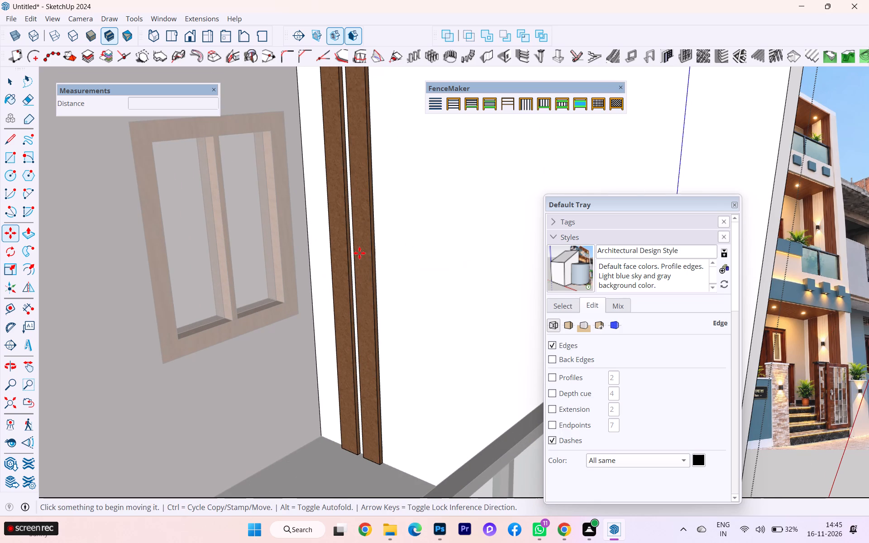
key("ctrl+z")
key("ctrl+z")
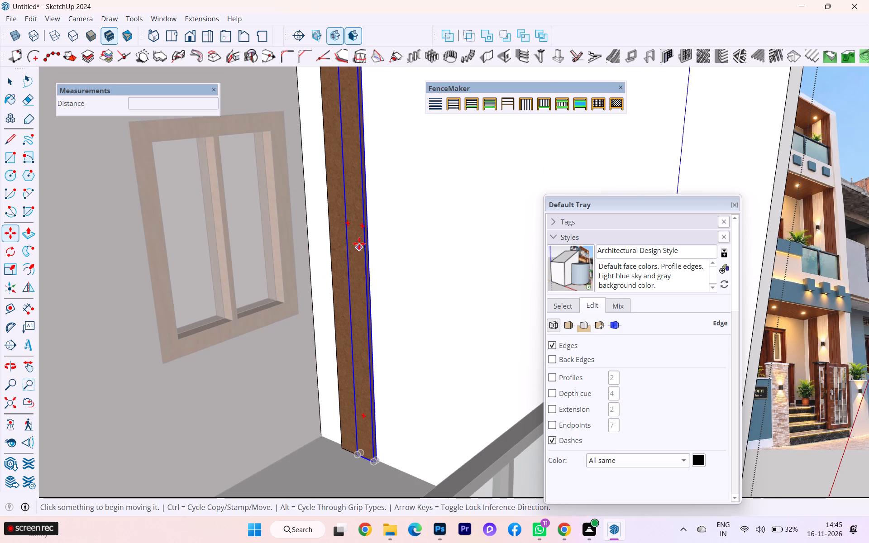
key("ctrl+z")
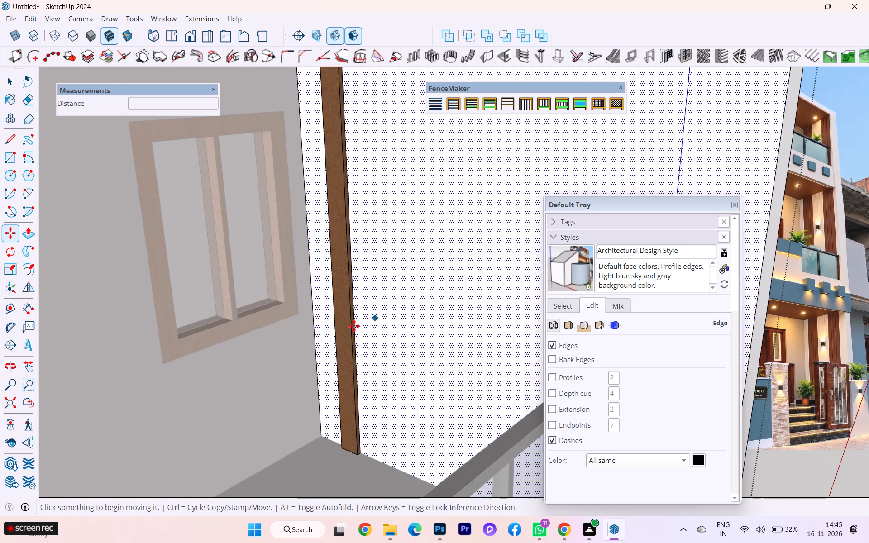
Push the narrow side face of the wood strip nearest the window inward about 1 13/16" to slim the strip.
scroll(360, 299, "up", 2)
left_click(5, 75)
scroll(385, 268, "up", 3)
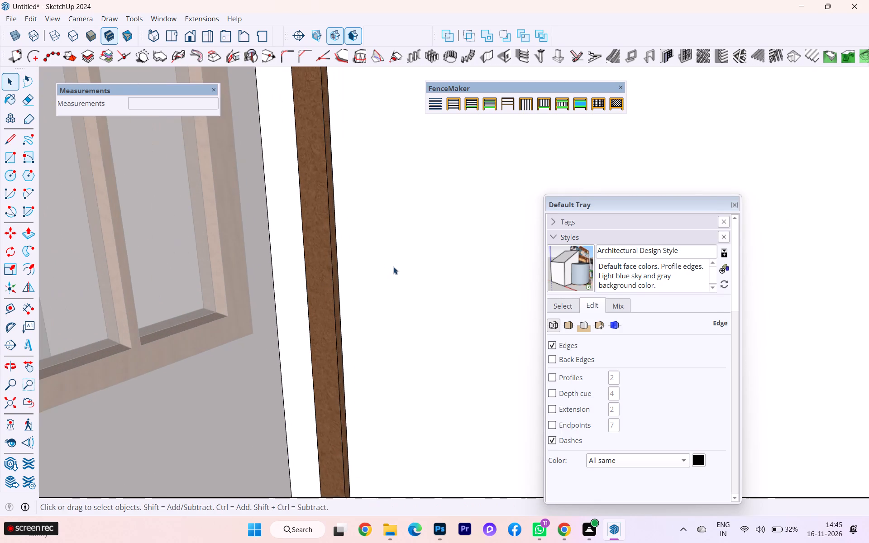
scroll(351, 269, "up", 2)
double_click(329, 272)
left_click(330, 270)
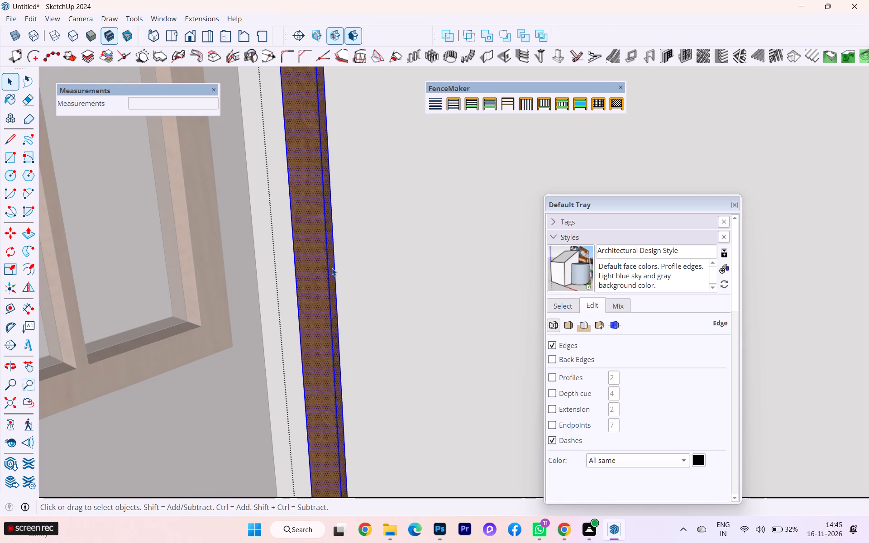
left_click(332, 268)
key("p")
left_click(332, 267)
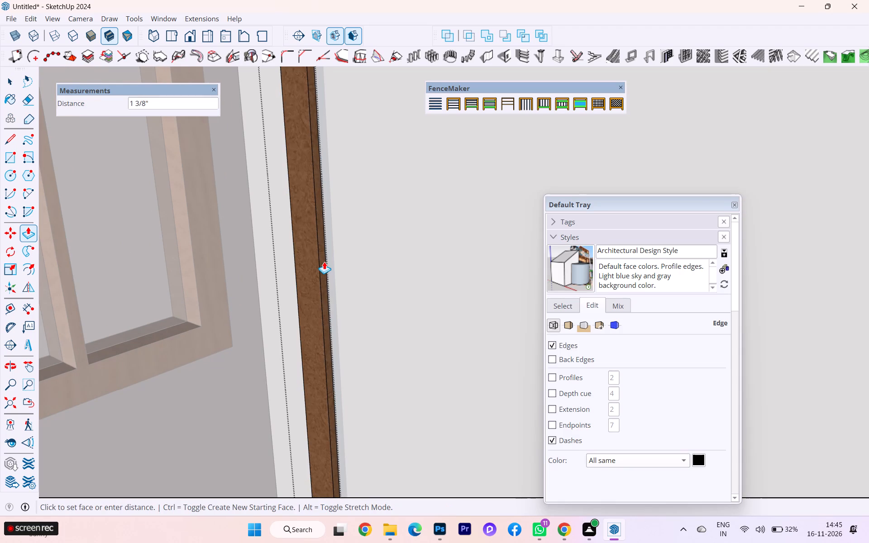
left_click(322, 258)
scroll(329, 241, "up", 2)
scroll(329, 240, "down", 5)
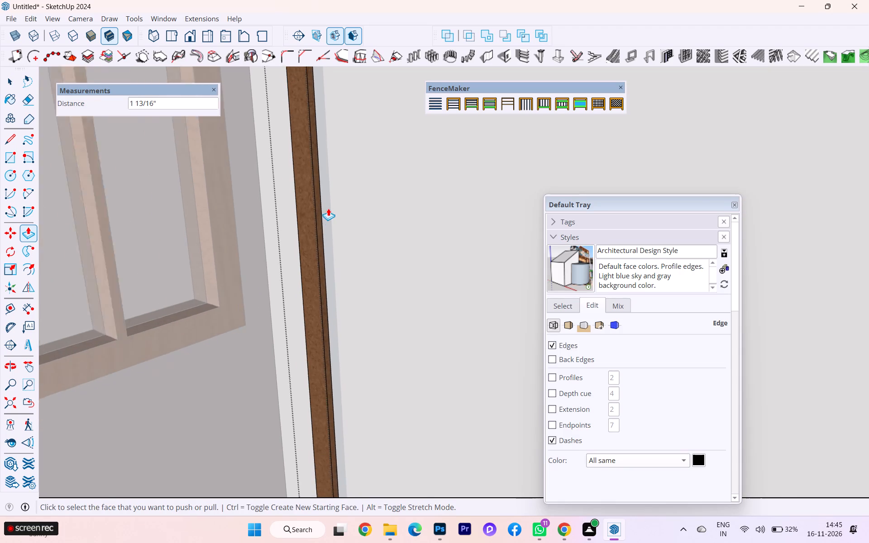
scroll(328, 208, "down", 5)
scroll(328, 208, "up", 1)
scroll(328, 208, "down", 2)
left_click(12, 78)
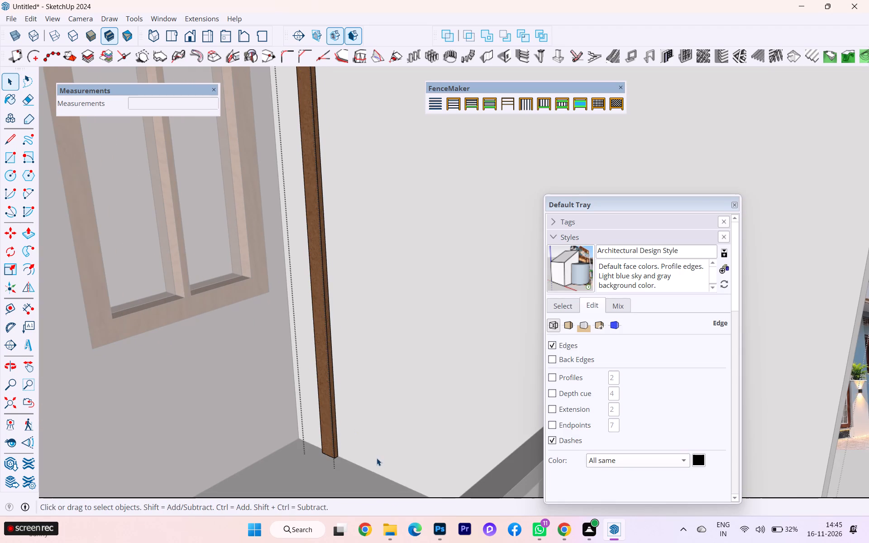
left_click(351, 466)
scroll(339, 461, "up", 2)
scroll(338, 461, "down", 1)
scroll(338, 461, "up", 2)
left_click(310, 464)
scroll(360, 371, "down", 4)
scroll(356, 362, "up", 1)
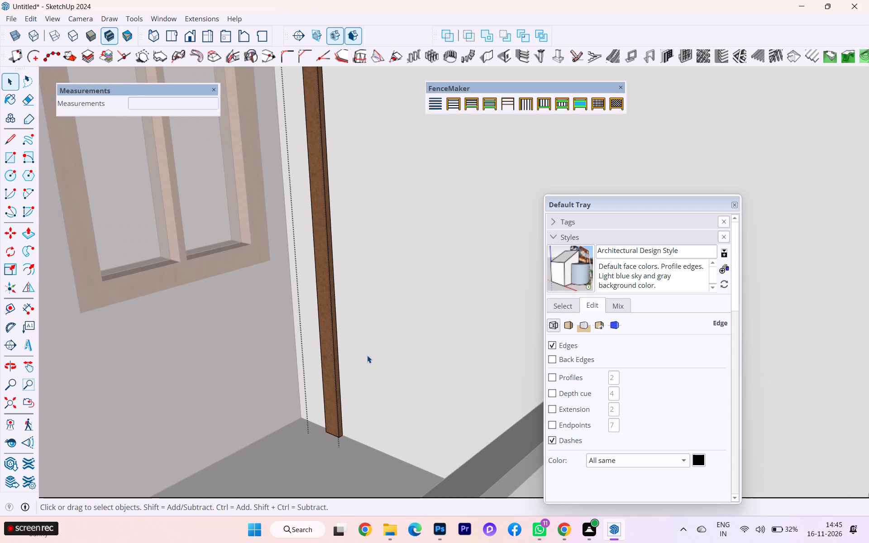
scroll(372, 357, "down", 2)
left_click(817, 450)
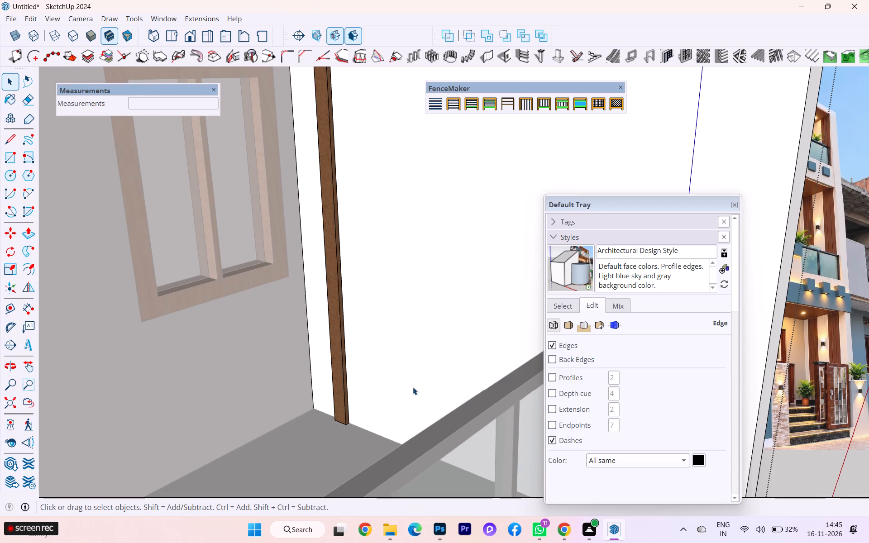
Copy the slimmed wood strip edge to edge beside itself along the top-floor side wall.
left_click(346, 410)
key("m")
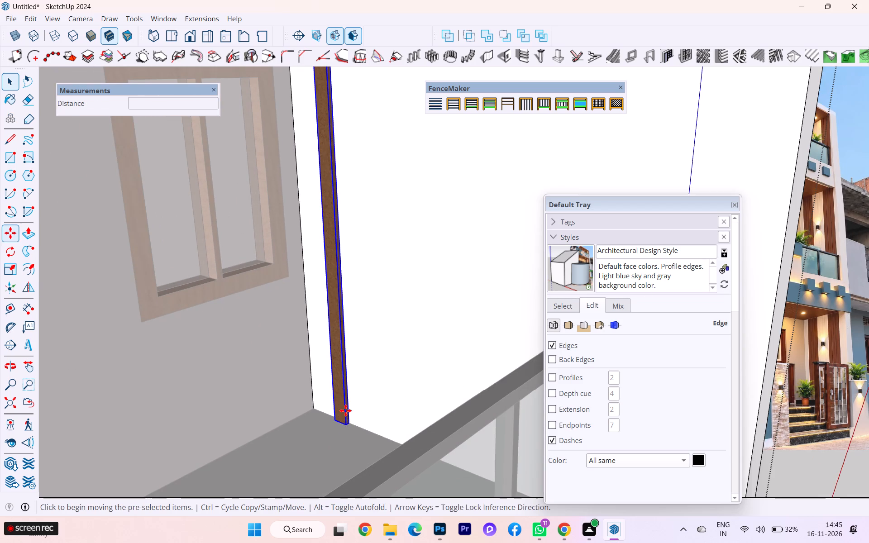
key("Return")
scroll(342, 424, "up", 3)
left_click(331, 418)
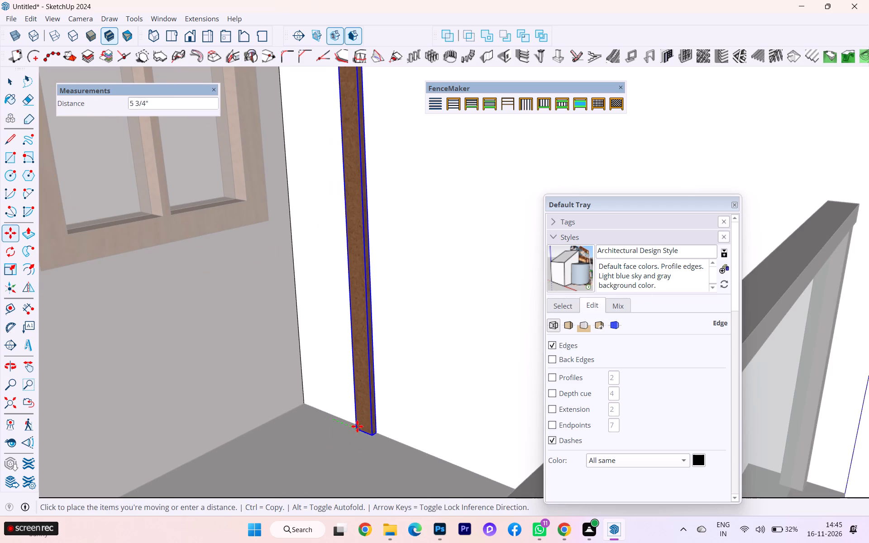
scroll(356, 427, "up", 3)
scroll(356, 427, "down", 1)
scroll(356, 427, "up", 6)
left_click(338, 424)
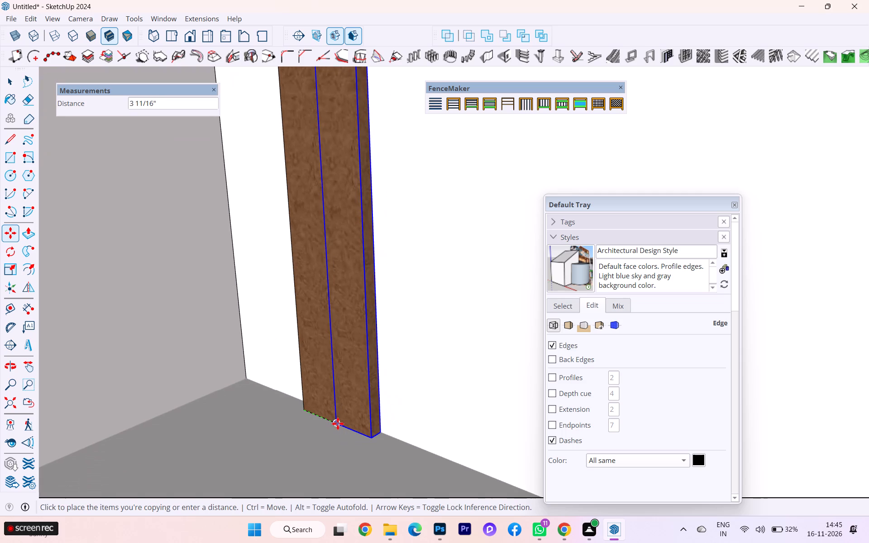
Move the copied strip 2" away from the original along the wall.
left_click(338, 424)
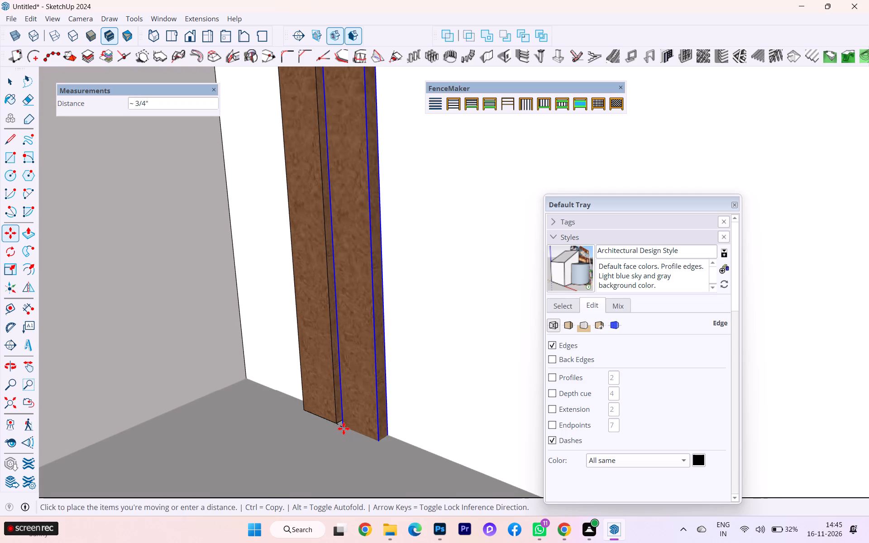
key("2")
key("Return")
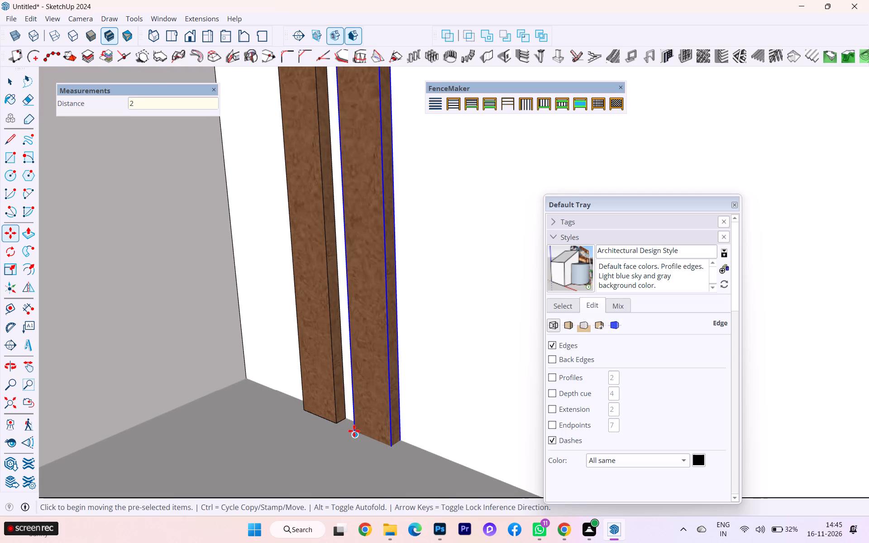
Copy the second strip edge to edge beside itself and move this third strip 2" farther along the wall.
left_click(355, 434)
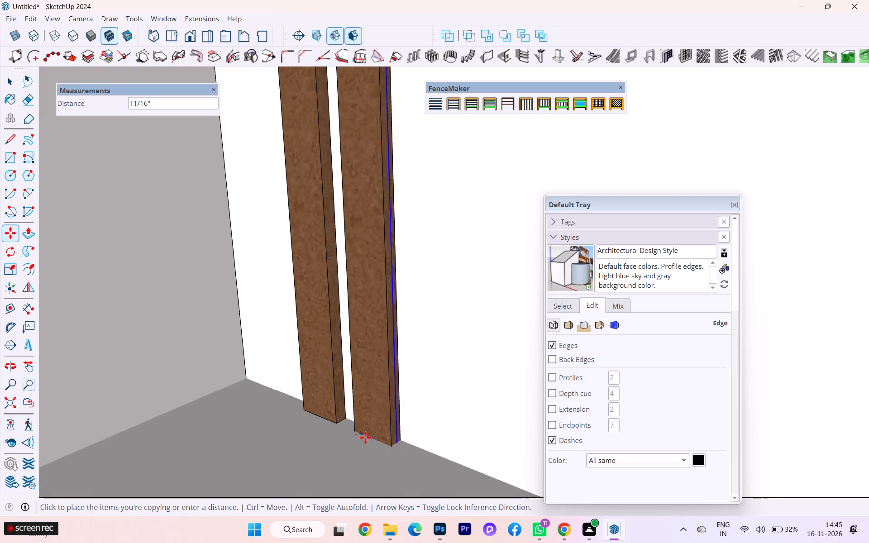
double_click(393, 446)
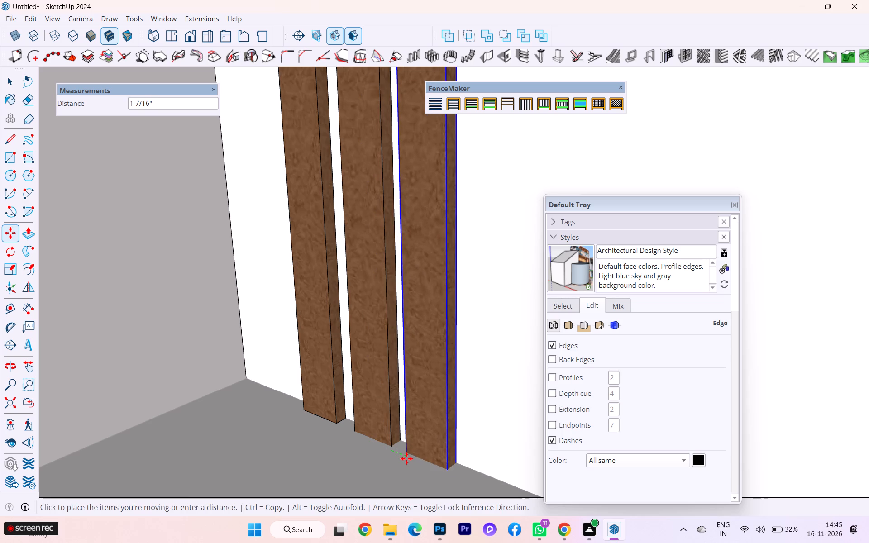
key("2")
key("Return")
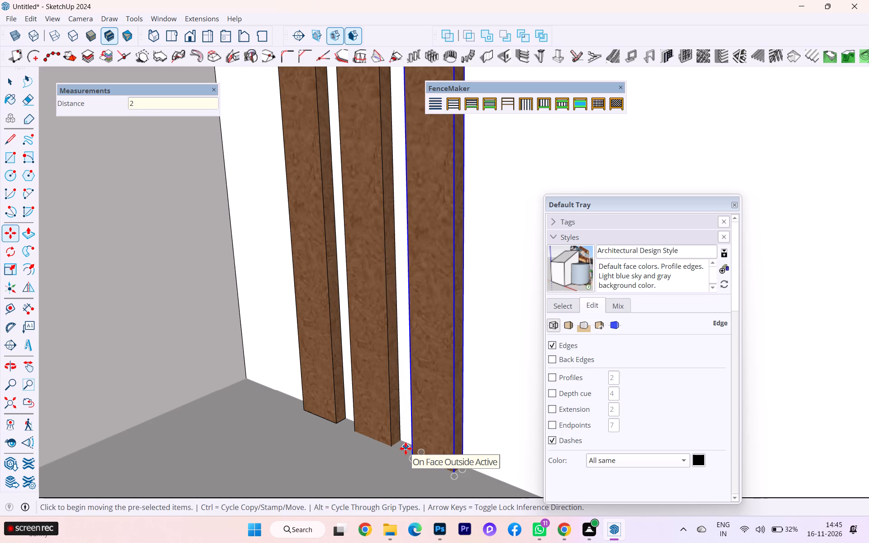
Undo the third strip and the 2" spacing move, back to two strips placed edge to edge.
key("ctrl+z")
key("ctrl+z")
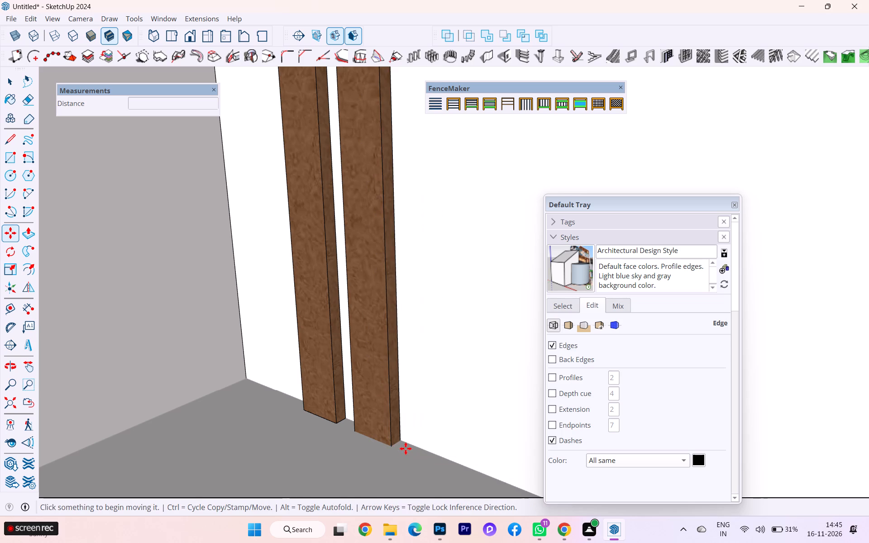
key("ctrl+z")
Move the second strip 1" away from the first along the wall.
scroll(347, 425, "up", 3)
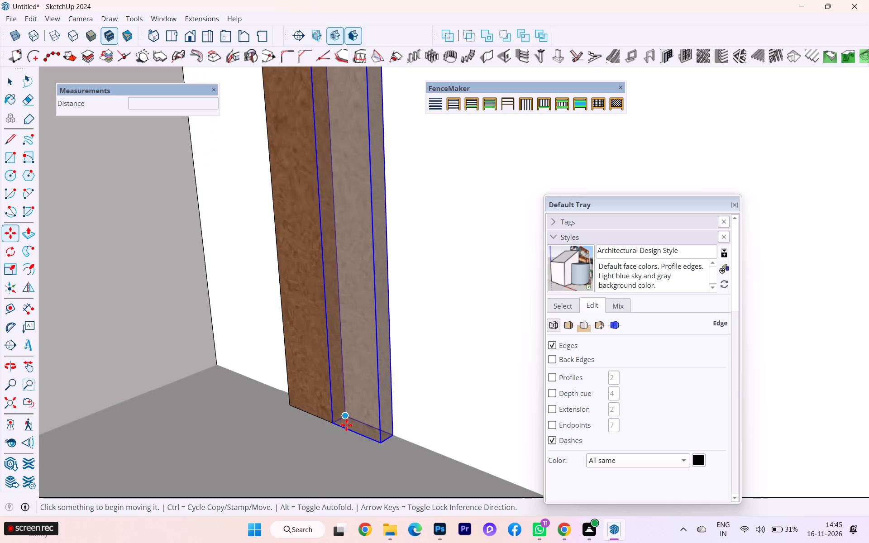
scroll(334, 416, "up", 2)
left_click(332, 424)
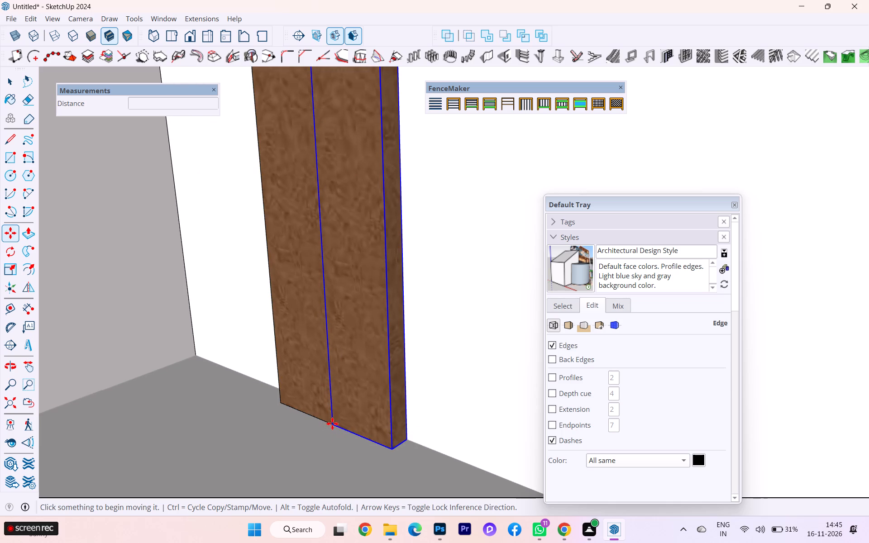
key("1")
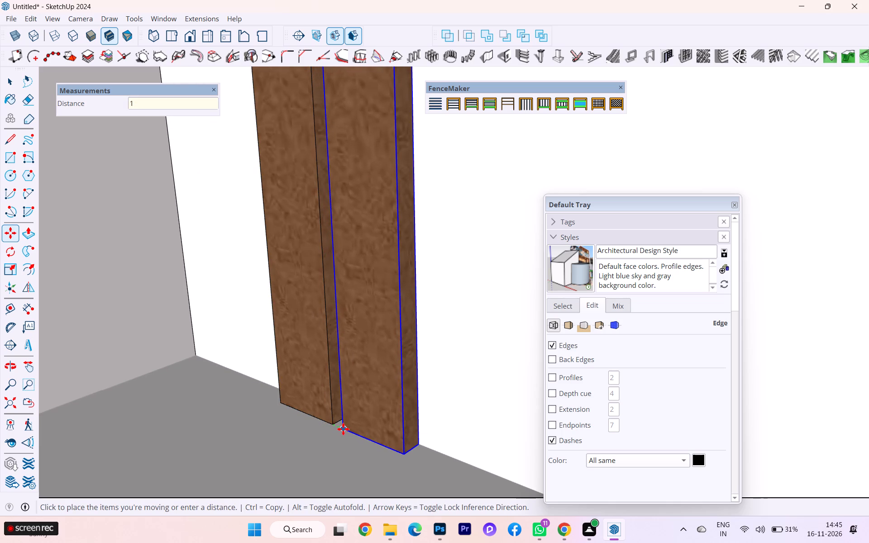
key("Return")
Copy the second strip edge to edge beside itself and move this third strip 1" farther along the wall.
left_click(349, 429)
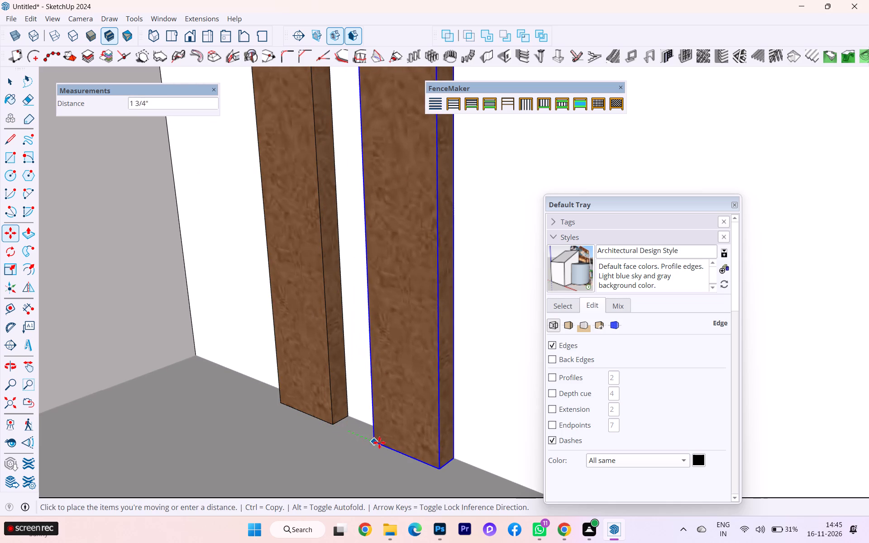
left_click(406, 456)
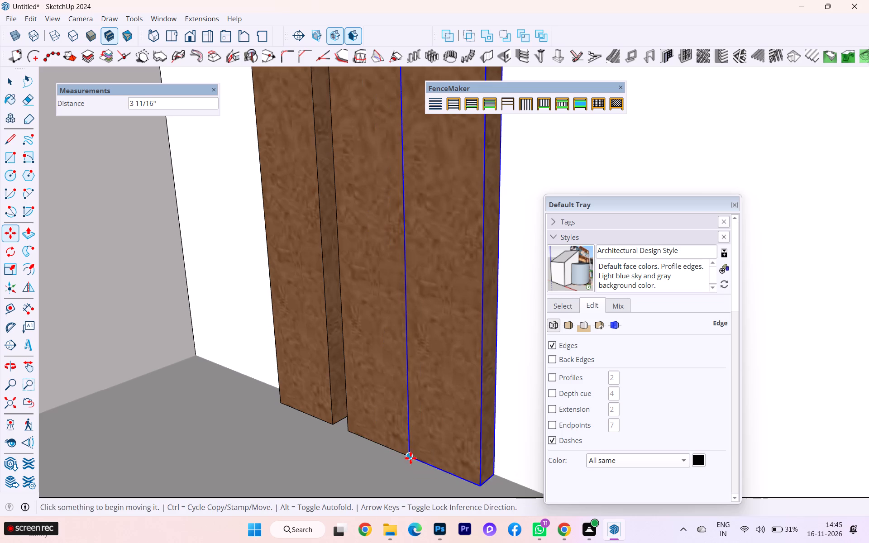
left_click(411, 458)
key("1")
key("Return")
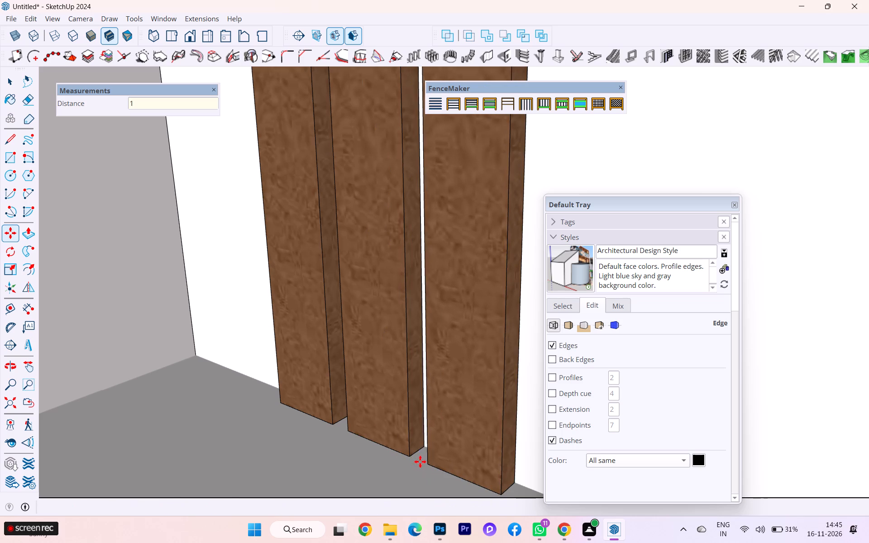
Combine the three vertical wood strips into one group.
scroll(401, 427, "down", 6)
scroll(351, 351, "down", 6)
scroll(309, 325, "up", 6)
scroll(304, 320, "down", 1)
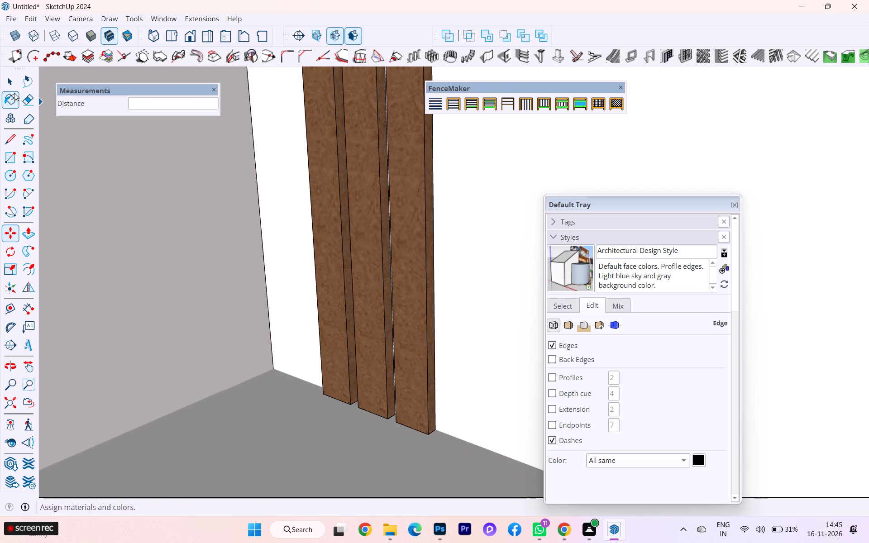
left_click(9, 84)
left_click(329, 214, "ctrl")
left_click(373, 224, "ctrl")
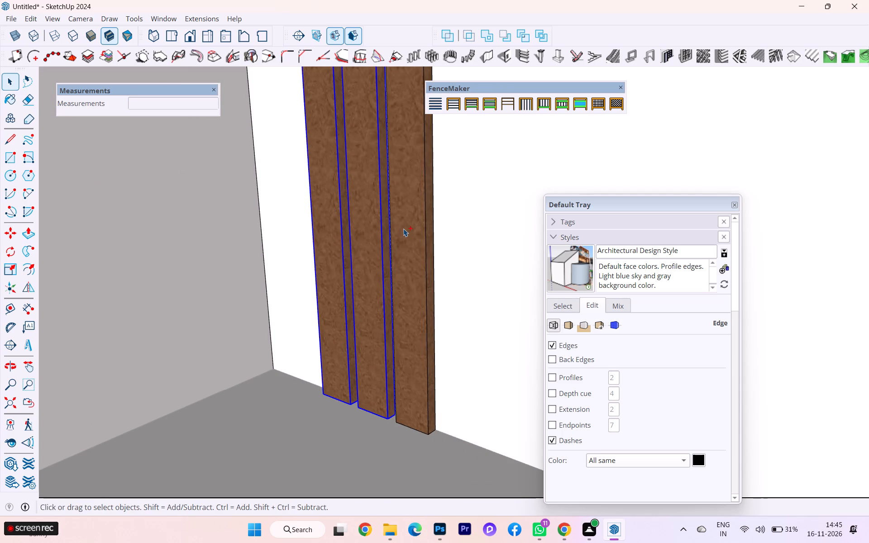
left_click(403, 229, "ctrl")
right_click(403, 229)
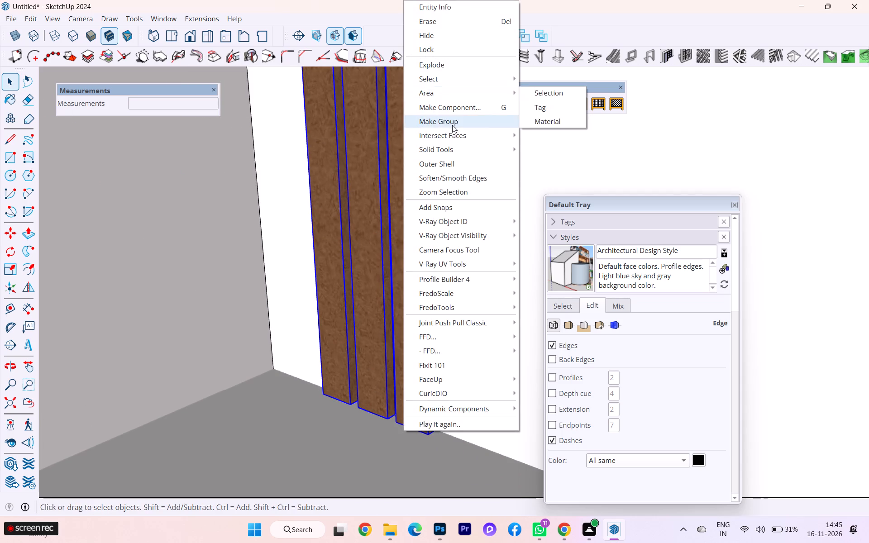
left_click(452, 125)
Copy the three-strip group about 2' 7" along the side wall, away from the window and along the green axis.
key("m")
key("Return")
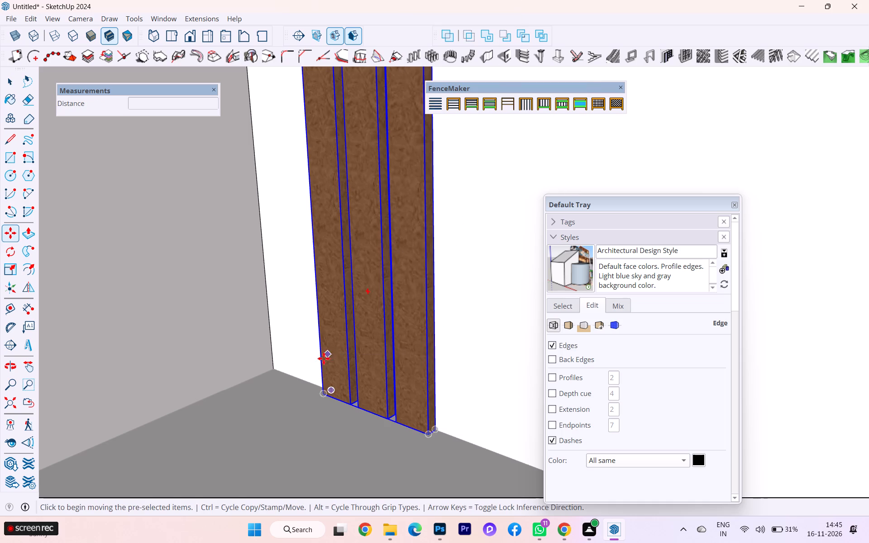
scroll(322, 358, "down", 1)
scroll(321, 358, "up", 3)
scroll(320, 358, "down", 11)
scroll(220, 273, "down", 1)
scroll(220, 273, "up", 1)
scroll(220, 273, "down", 5)
scroll(221, 272, "up", 1)
scroll(220, 265, "down", 2)
scroll(220, 265, "up", 1)
scroll(220, 265, "down", 2)
scroll(220, 265, "up", 1)
scroll(220, 262, "down", 5)
scroll(267, 294, "up", 2)
scroll(272, 297, "down", 1)
scroll(239, 235, "down", 4)
scroll(239, 235, "up", 1)
scroll(239, 235, "down", 2)
scroll(239, 235, "up", 4)
scroll(239, 235, "down", 1)
scroll(349, 350, "down", 2)
scroll(275, 294, "down", 3)
scroll(275, 293, "up", 3)
scroll(274, 293, "down", 2)
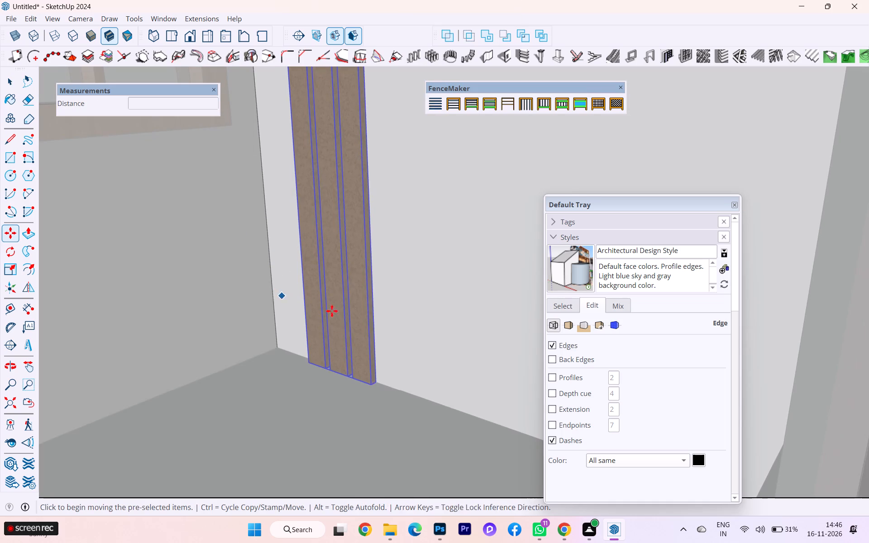
scroll(332, 311, "down", 5)
scroll(302, 307, "up", 1)
scroll(302, 307, "down", 2)
scroll(302, 307, "up", 2)
scroll(301, 307, "down", 2)
scroll(355, 367, "down", 2)
scroll(355, 367, "up", 1)
scroll(355, 367, "down", 5)
scroll(324, 339, "up", 1)
scroll(324, 339, "down", 6)
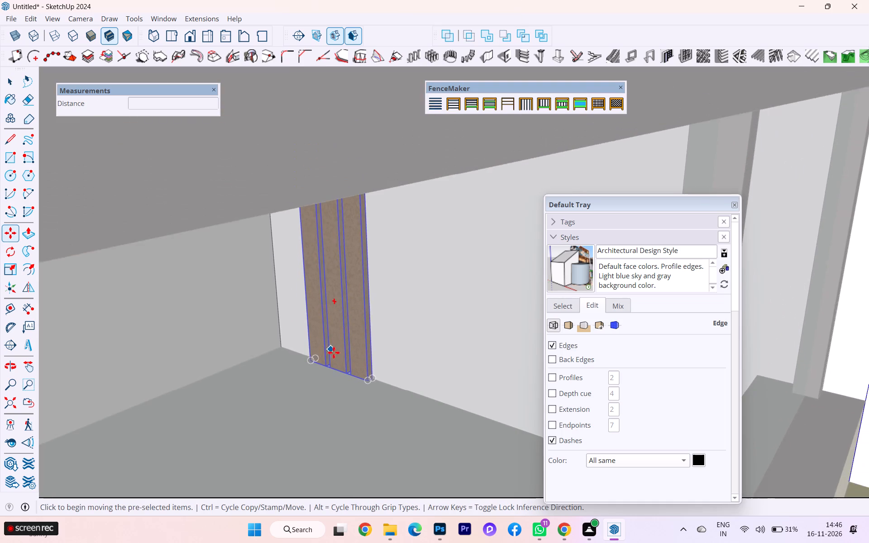
scroll(334, 352, "down", 5)
scroll(361, 388, "up", 2)
left_click(369, 378)
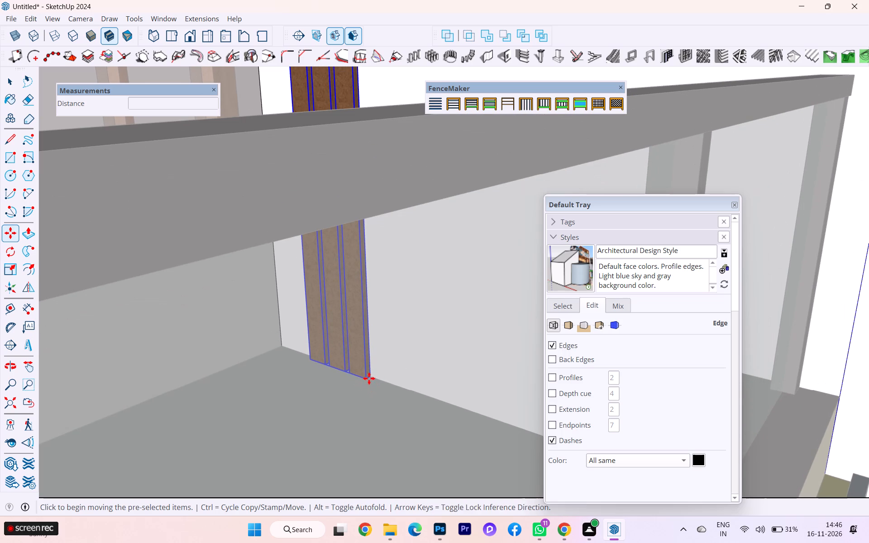
scroll(390, 386, "down", 2)
scroll(388, 384, "up", 1)
scroll(376, 375, "down", 7)
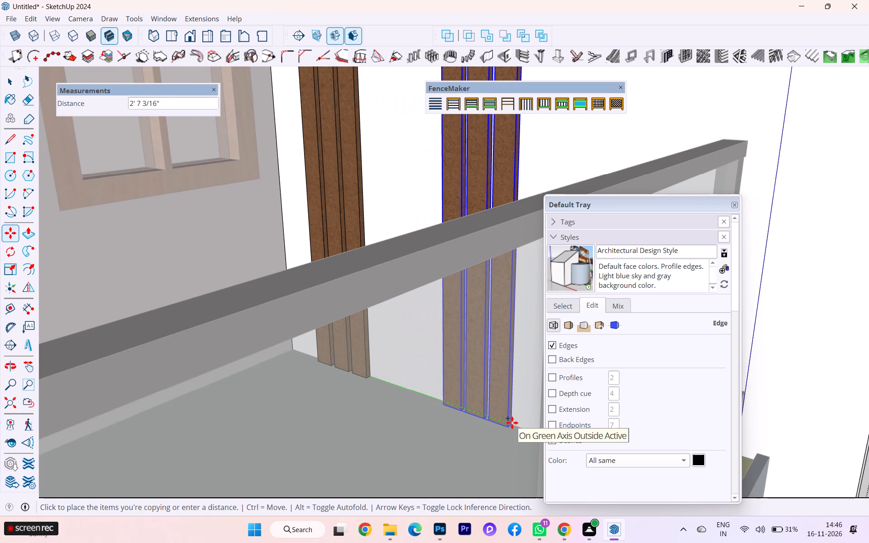
left_click(512, 423)
Move the copied three-strip group about 6 5/8" farther along the side wall, toward the balcony's front railing.
scroll(425, 342, "down", 4)
scroll(293, 305, "down", 5)
scroll(313, 309, "up", 1)
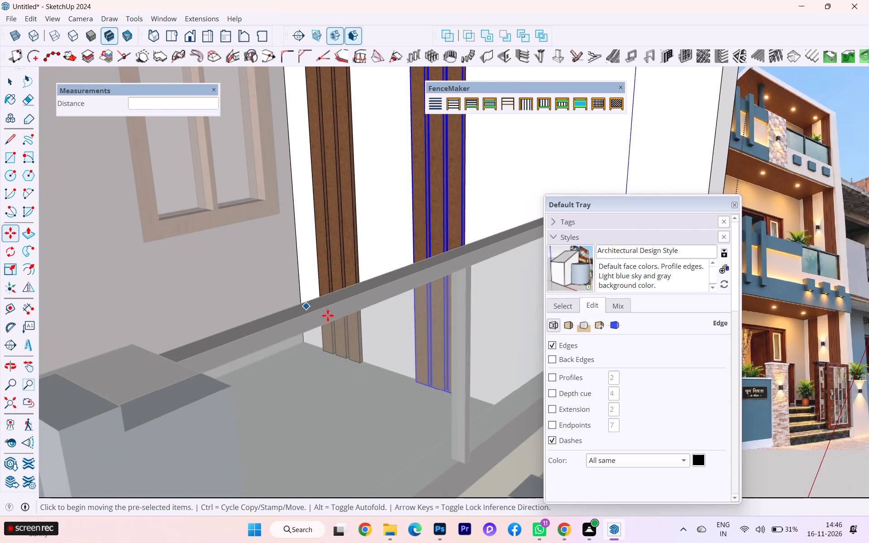
scroll(439, 375, "down", 5)
middle_click_drag(408, 345, 358, 347)
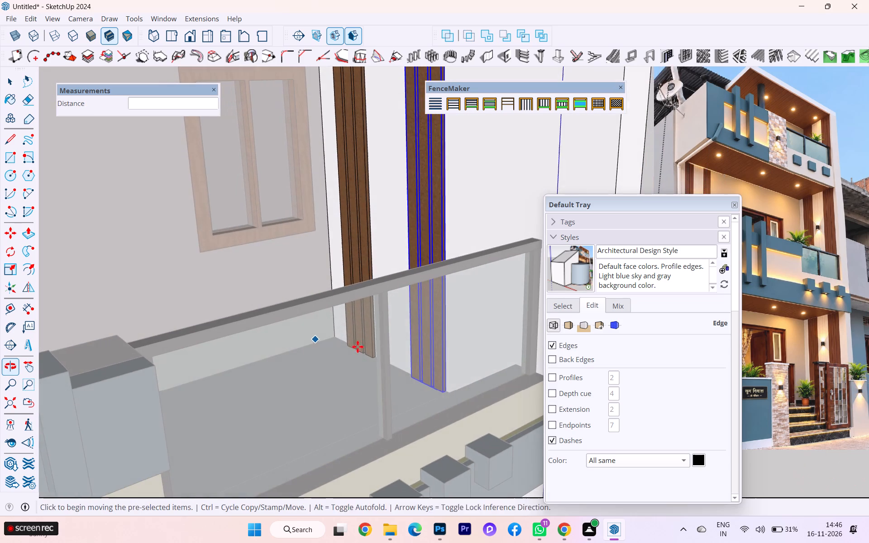
scroll(461, 384, "up", 7)
left_click(440, 395)
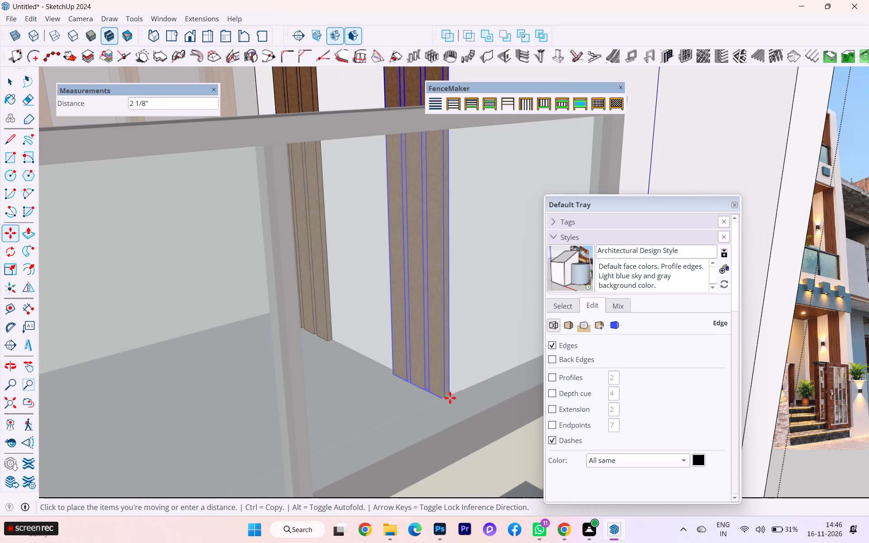
left_click(470, 406)
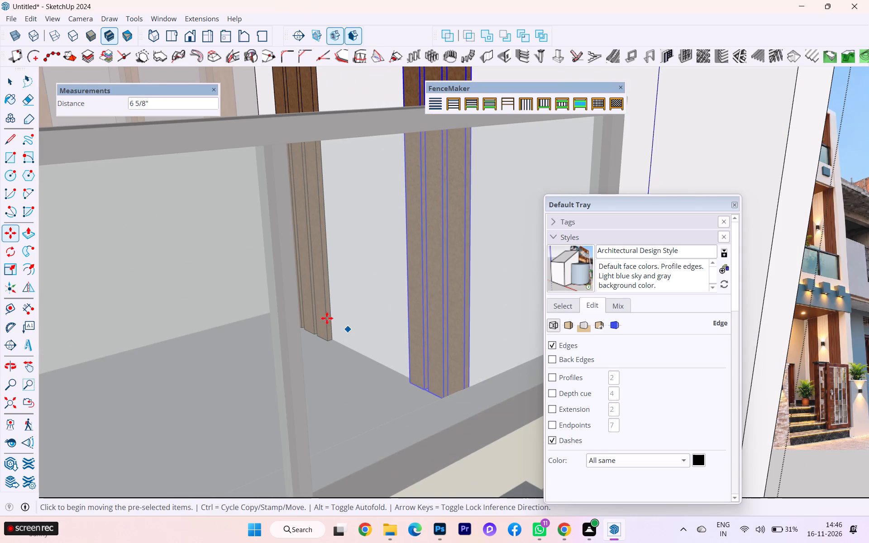
scroll(327, 317, "down", 2)
scroll(328, 316, "up", 1)
scroll(329, 316, "down", 4)
left_click(11, 82)
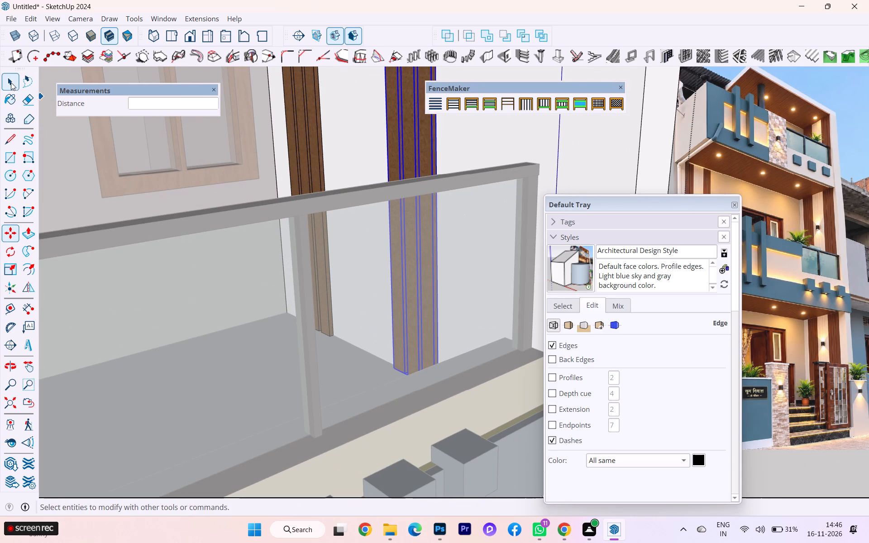
Move the original three-strip group beside the window about 7 1/4" along the side wall toward the copied group.
left_click(290, 120)
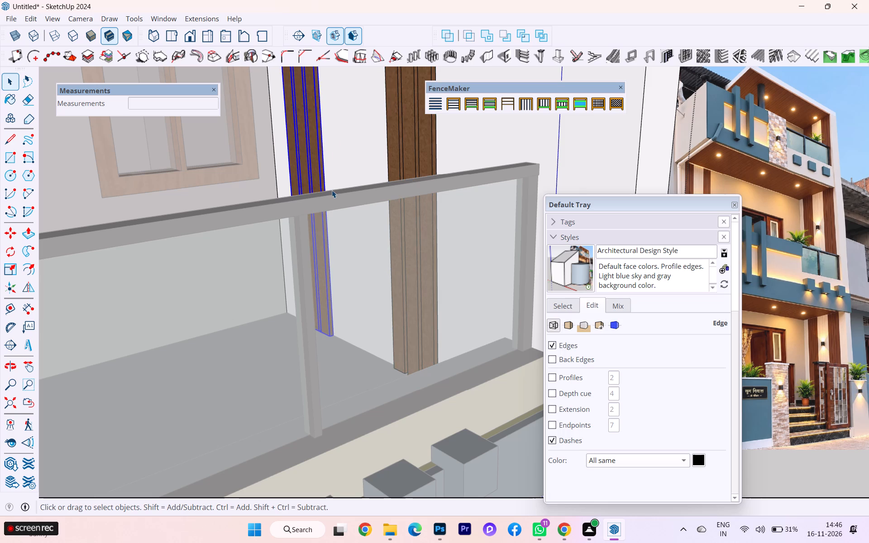
key("m")
key("Return")
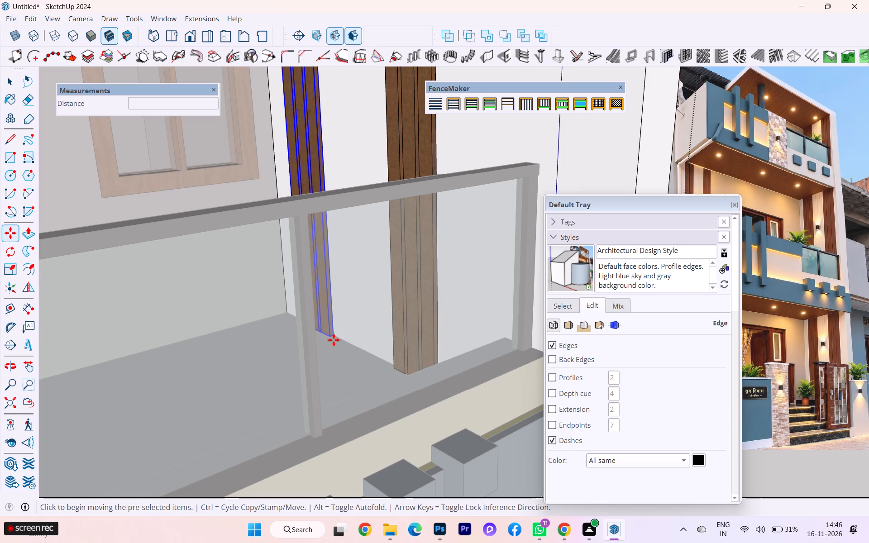
left_click(334, 340)
left_click(350, 347)
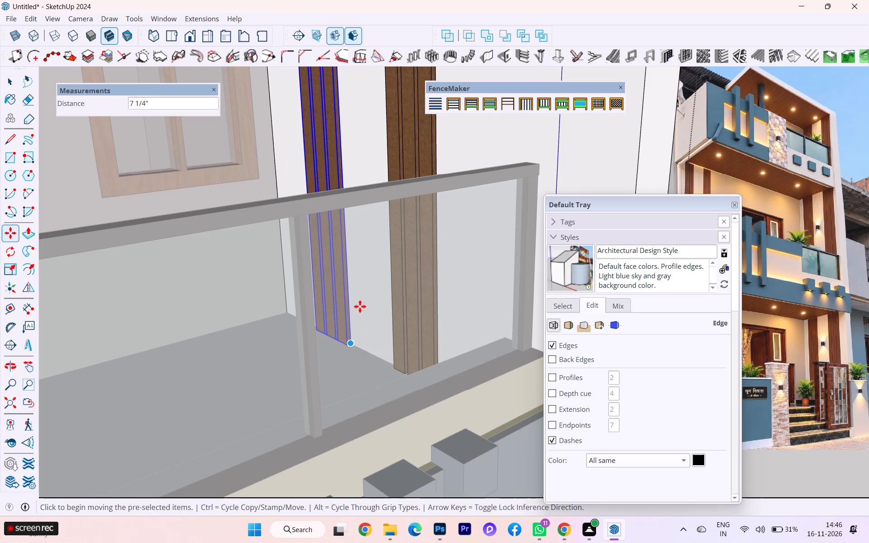
Examine the placement of both wood strip groups on the top-floor side wall, up close and against the whole facade.
scroll(392, 238, "down", 5)
scroll(392, 238, "up", 2)
middle_click_drag(339, 232, 406, 251)
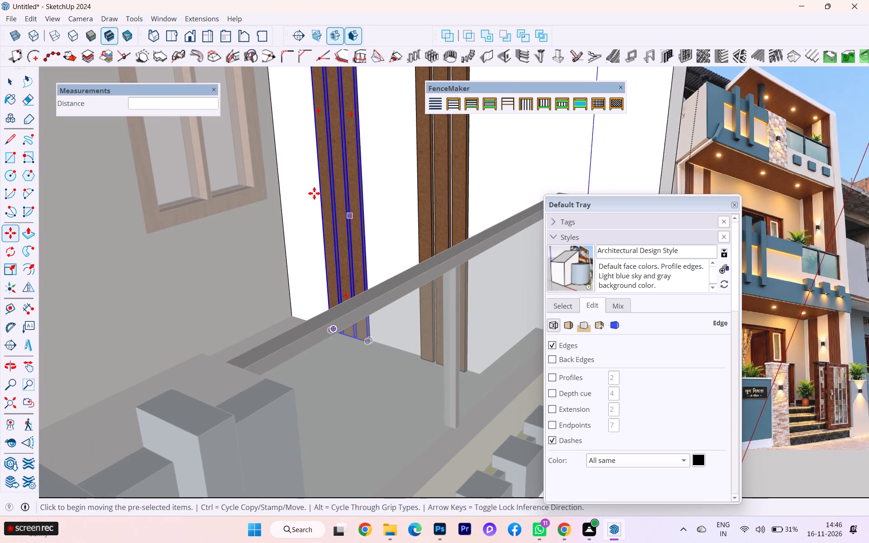
scroll(319, 195, "down", 1)
scroll(306, 191, "up", 1)
scroll(305, 190, "down", 4)
scroll(274, 174, "up", 1)
scroll(274, 174, "down", 2)
scroll(308, 198, "down", 2)
scroll(312, 202, "up", 1)
scroll(313, 203, "down", 2)
scroll(368, 198, "down", 3)
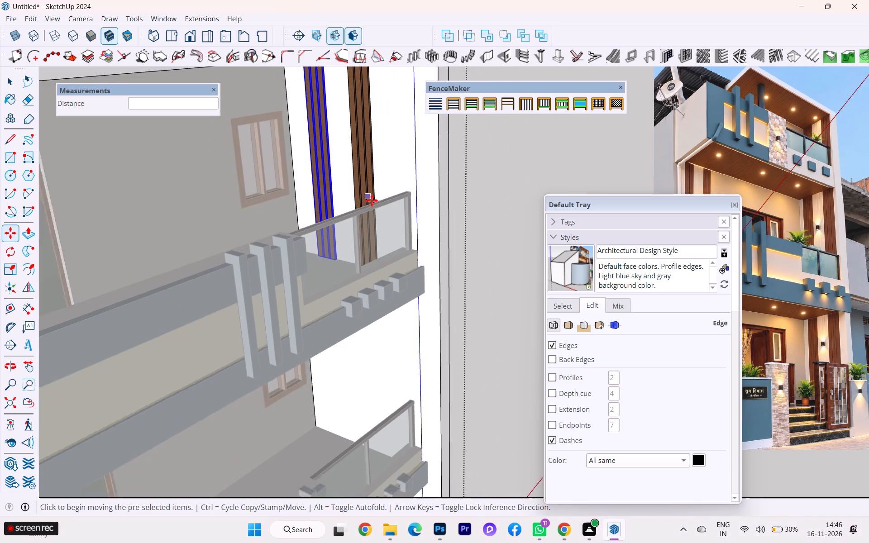
scroll(376, 203, "down", 4)
scroll(376, 203, "up", 1)
middle_click_drag(345, 179, 292, 172)
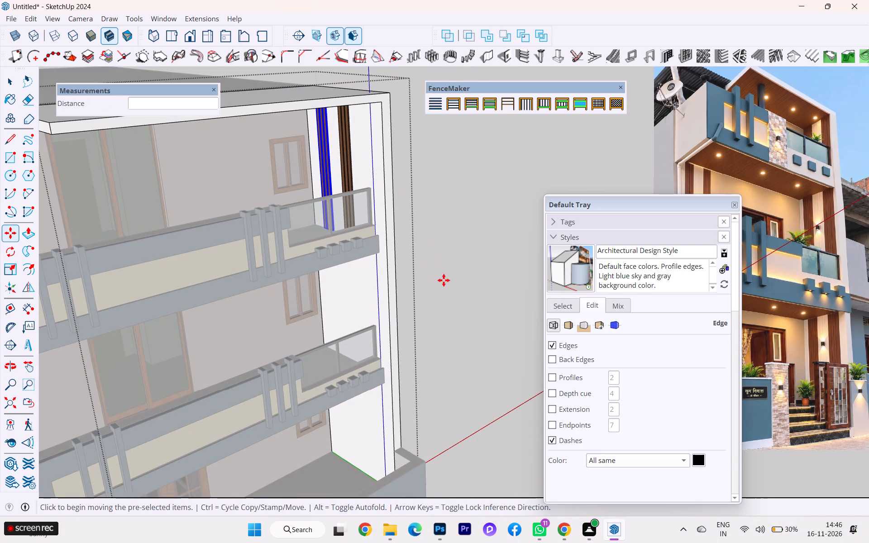
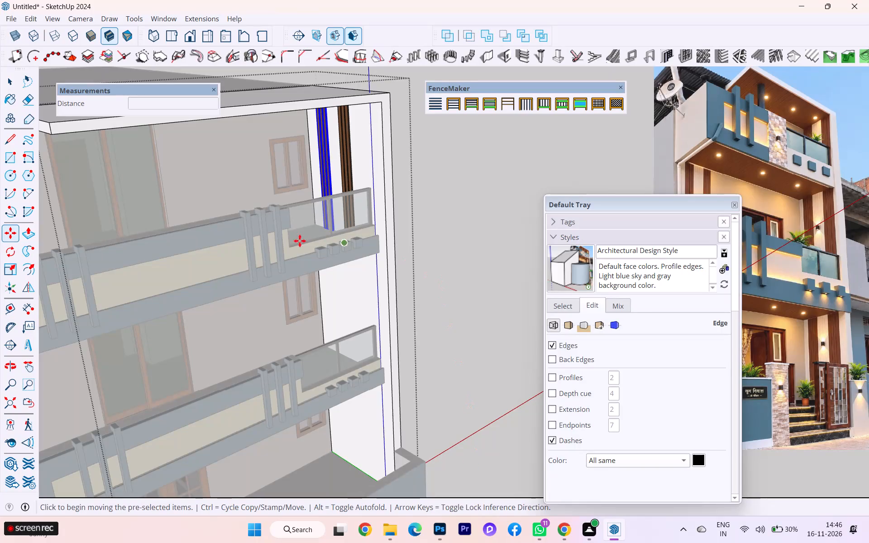
Examine the spacing of the two wood strip groups on the top-floor side wall behind the balcony railing.
scroll(49, 109, "up", 2)
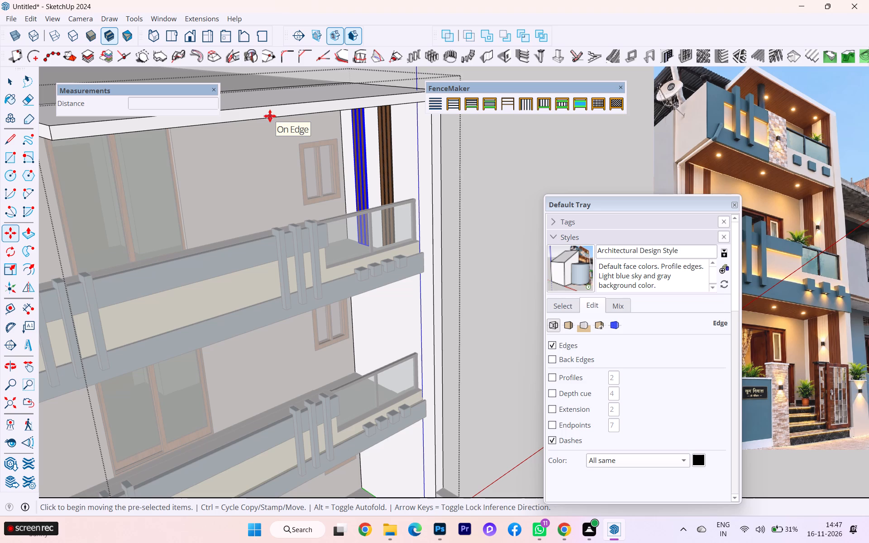
scroll(361, 210, "down", 1)
scroll(402, 238, "up", 1)
scroll(402, 236, "down", 1)
scroll(403, 233, "up", 3)
scroll(377, 193, "down", 1)
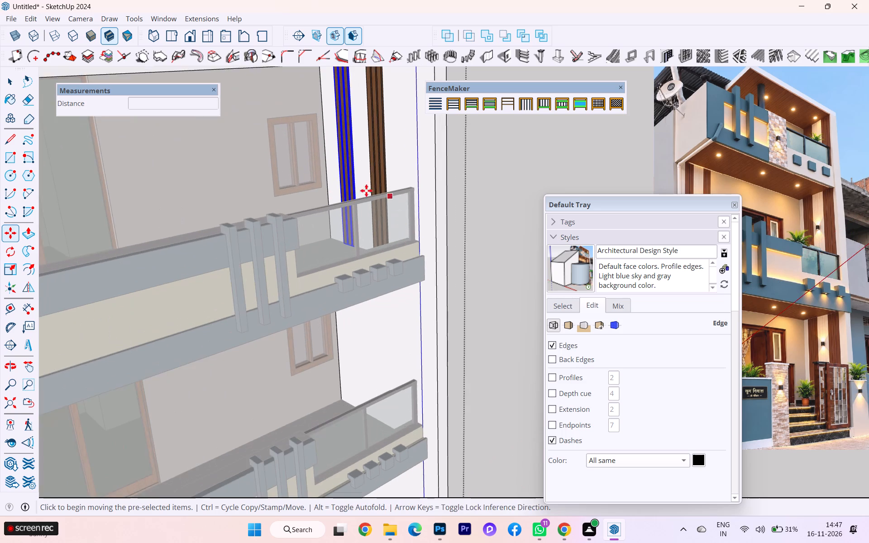
middle_click_drag(361, 190, 414, 200)
scroll(397, 195, "up", 2)
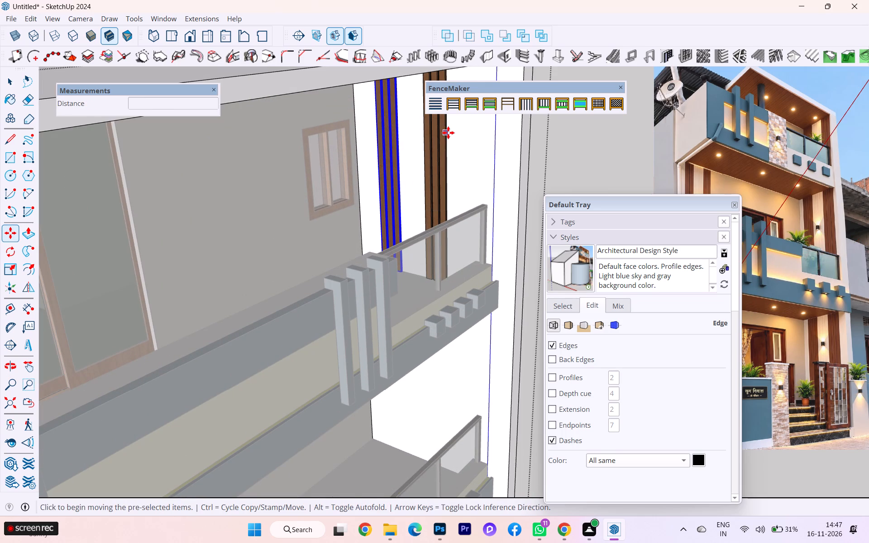
scroll(417, 195, "up", 3)
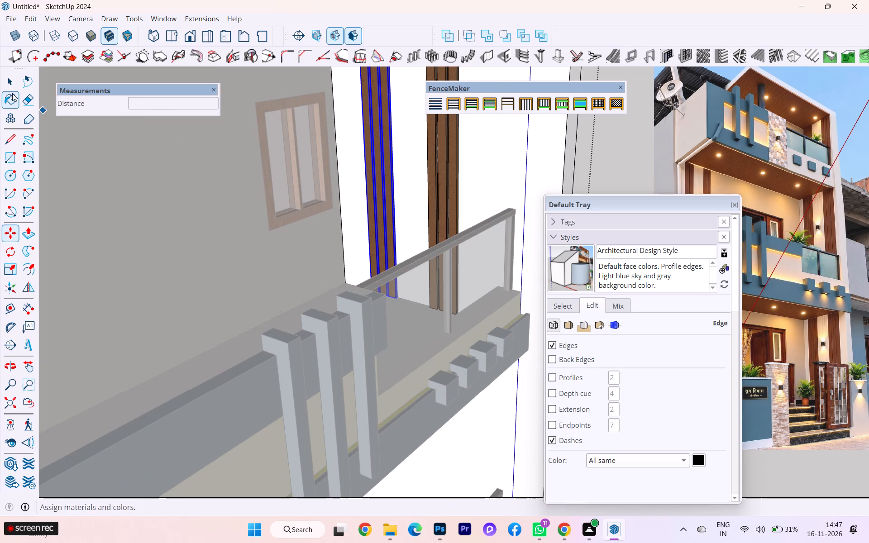
left_click(13, 84)
scroll(484, 208, "down", 3)
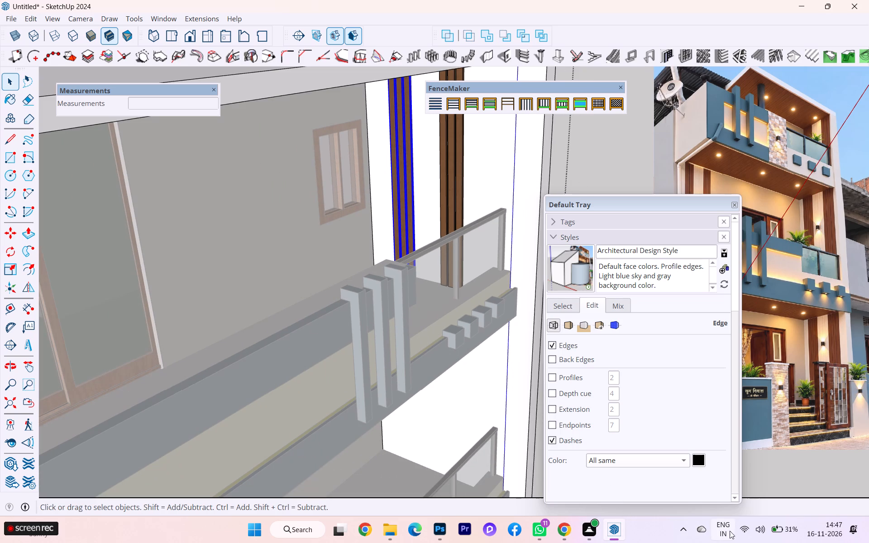
Set the screen brightness to 81.
left_click(742, 531)
left_click(799, 433)
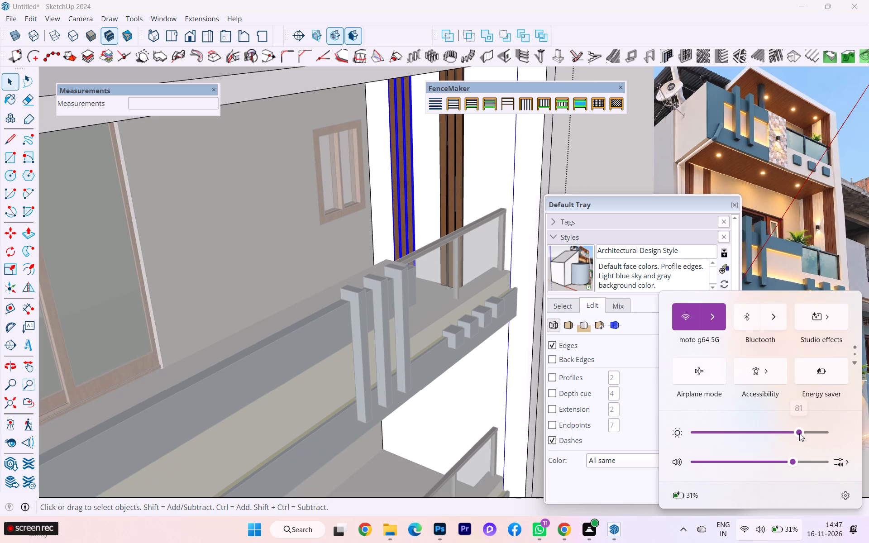
left_click(388, 436)
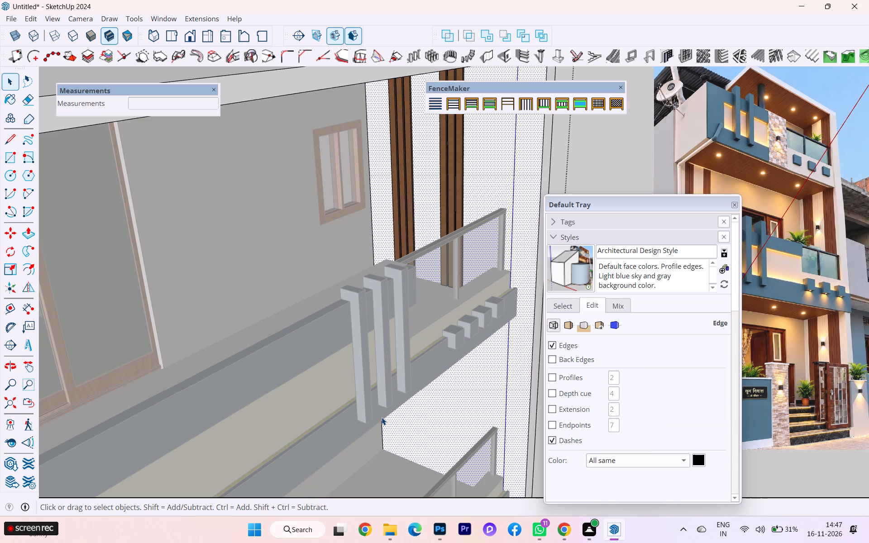
Move the strip group nearer the balcony front about 3 3/4" along the green axis, toward the front railing.
scroll(505, 203, "down", 2)
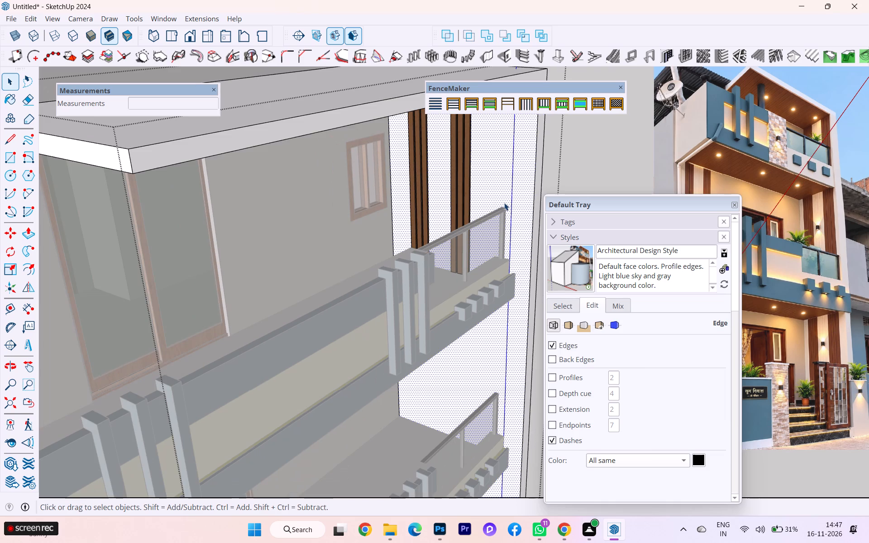
left_click(464, 182)
scroll(457, 188, "down", 3)
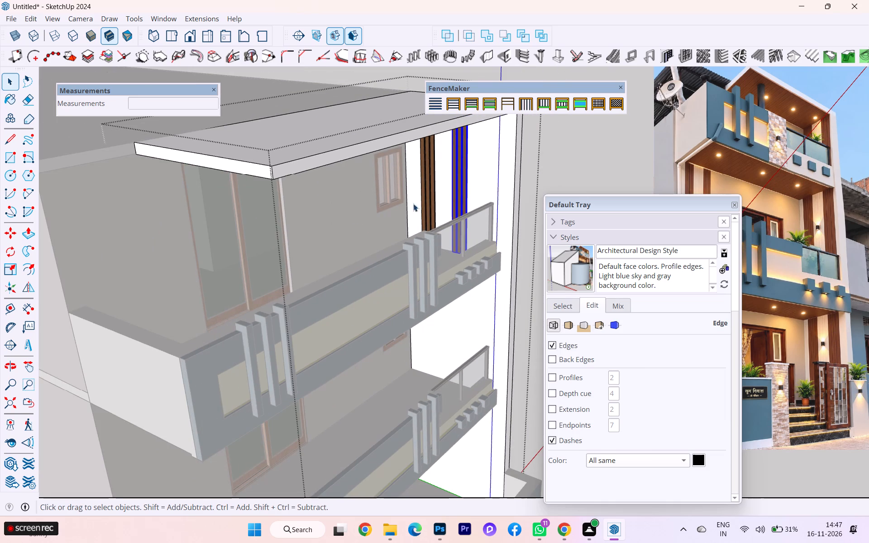
left_click(14, 229)
scroll(480, 242, "up", 5)
scroll(516, 247, "down", 1)
scroll(516, 247, "up", 2)
middle_click_drag(411, 267, 406, 288)
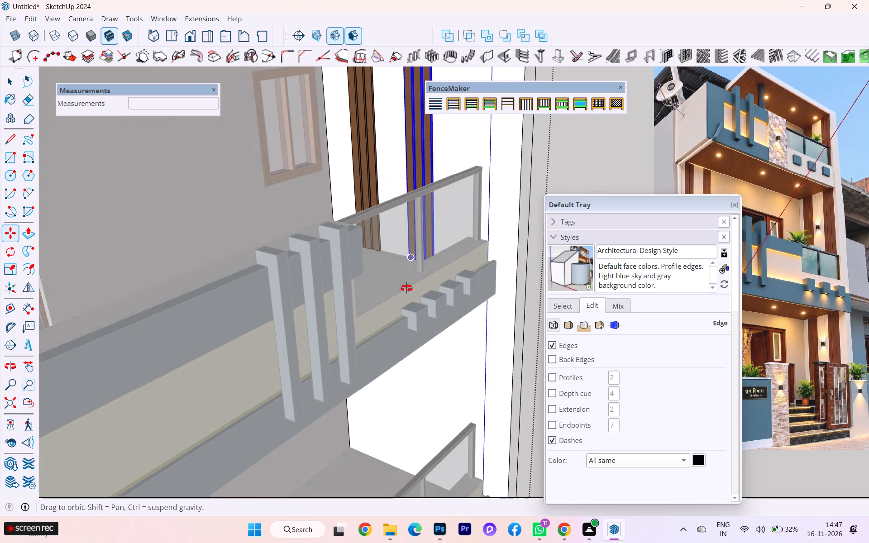
middle_click_drag(406, 288, 385, 318)
scroll(411, 294, "up", 1)
scroll(411, 294, "down", 1)
scroll(412, 294, "up", 6)
scroll(423, 285, "down", 1)
scroll(423, 285, "up", 5)
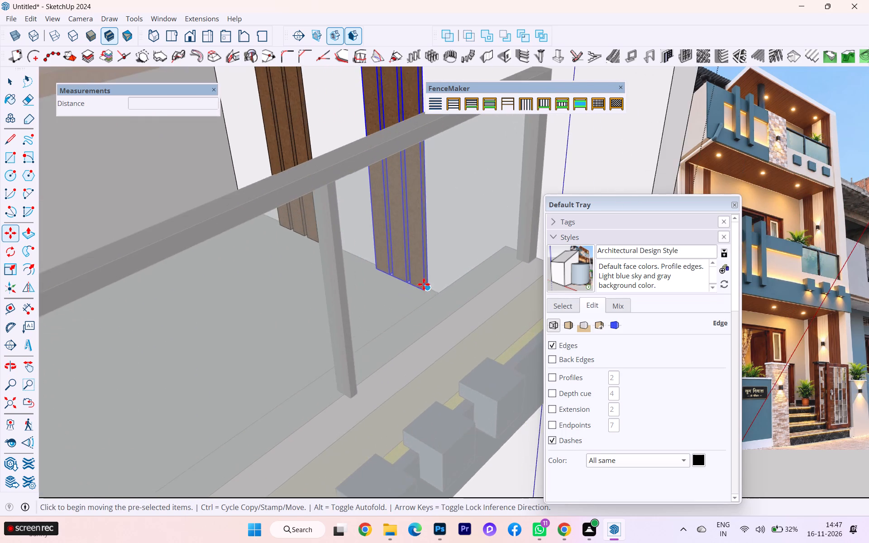
scroll(424, 284, "up", 2)
scroll(424, 284, "down", 1)
scroll(424, 284, "up", 3)
left_click(428, 295)
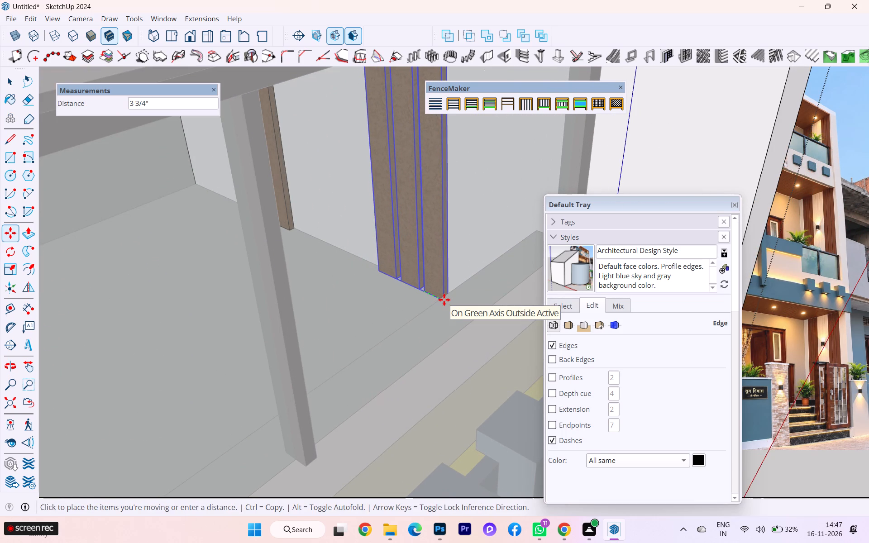
left_click(444, 300)
scroll(444, 300, "up", 1)
scroll(444, 300, "down", 6)
scroll(437, 297, "up", 2)
scroll(434, 296, "down", 3)
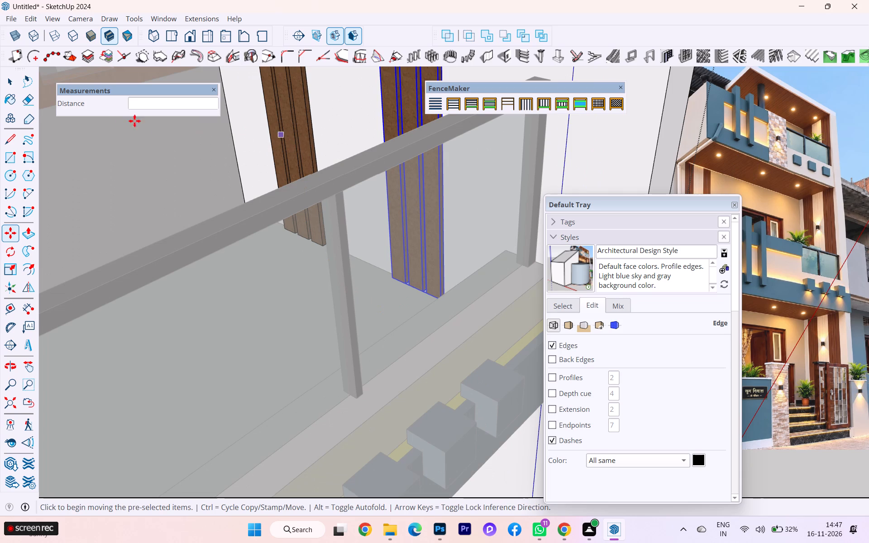
Leave the wall group and examine the strip placement, side wall and whole balcony facade from several angles.
left_click(17, 83)
left_click(279, 119)
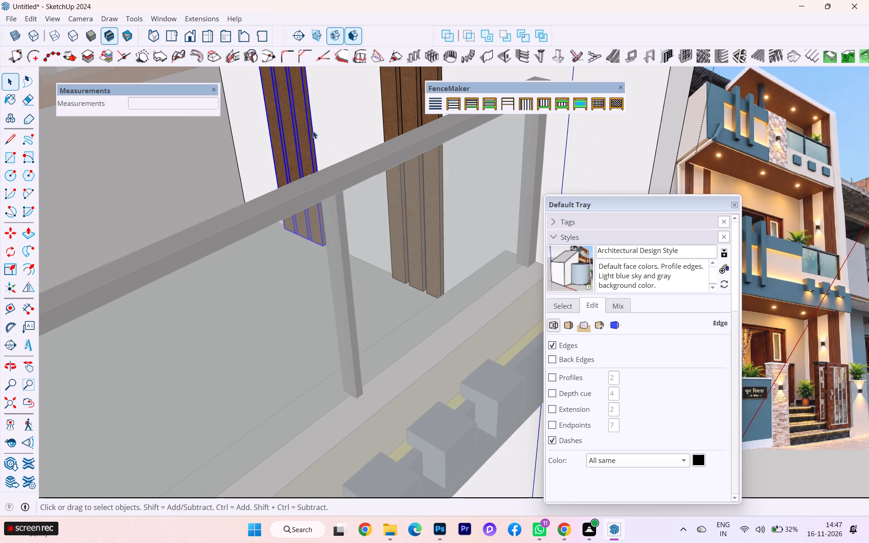
scroll(351, 163, "down", 3)
scroll(384, 188, "down", 7)
scroll(352, 175, "up", 1)
scroll(352, 175, "down", 5)
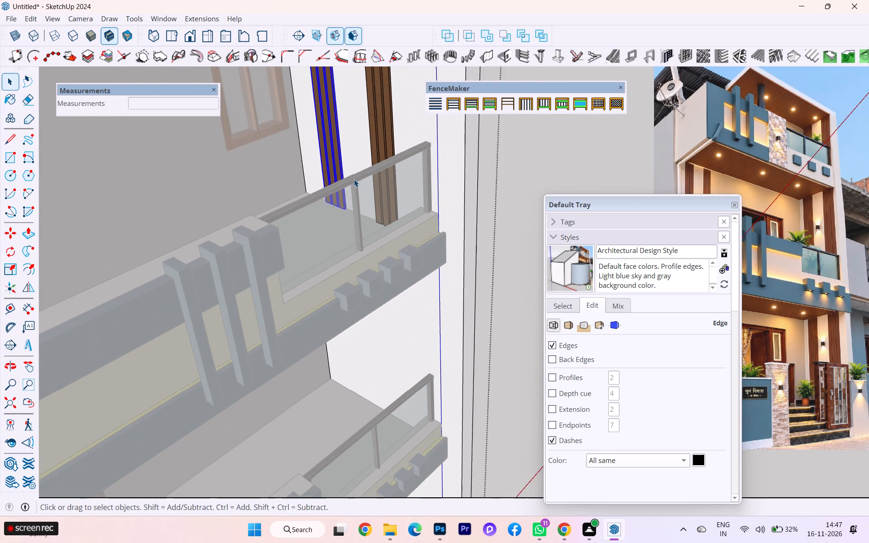
scroll(354, 179, "down", 4)
left_click(486, 187)
middle_click_drag(373, 191, 495, 189)
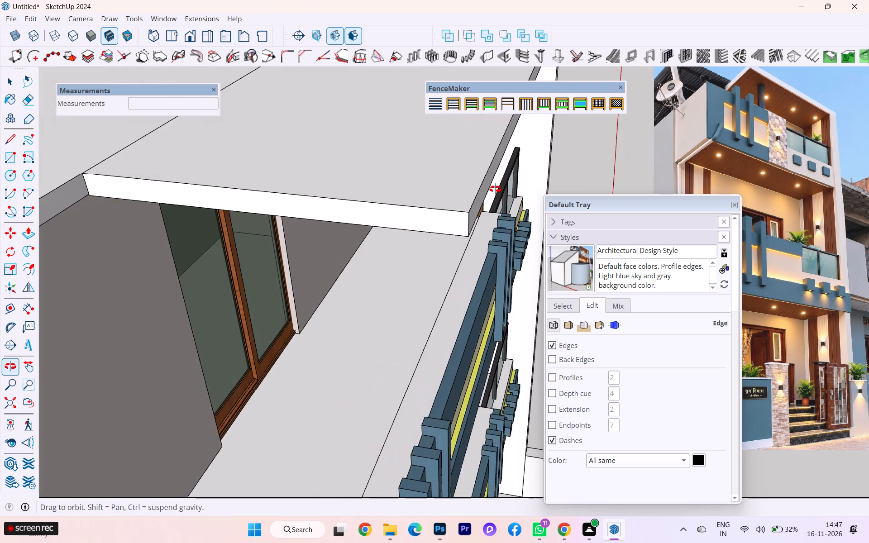
middle_click_drag(495, 189, 525, 159)
scroll(444, 172, "down", 2)
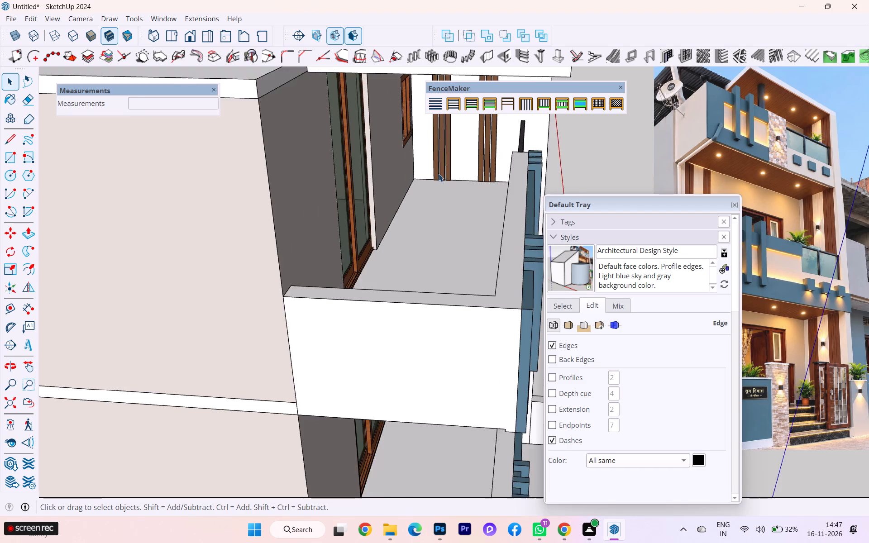
scroll(439, 174, "down", 1)
scroll(487, 192, "down", 2)
middle_click_drag(425, 193, 182, 184)
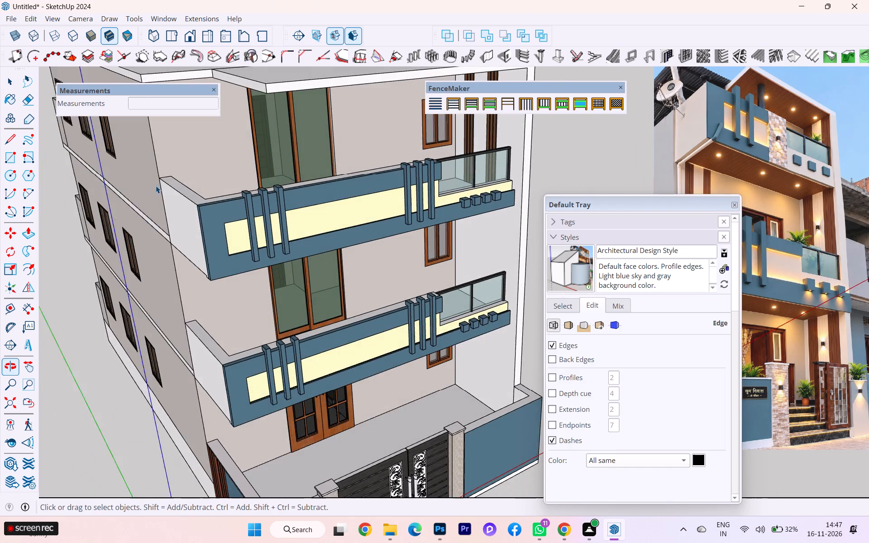
scroll(307, 161, "up", 1)
scroll(339, 167, "down", 3)
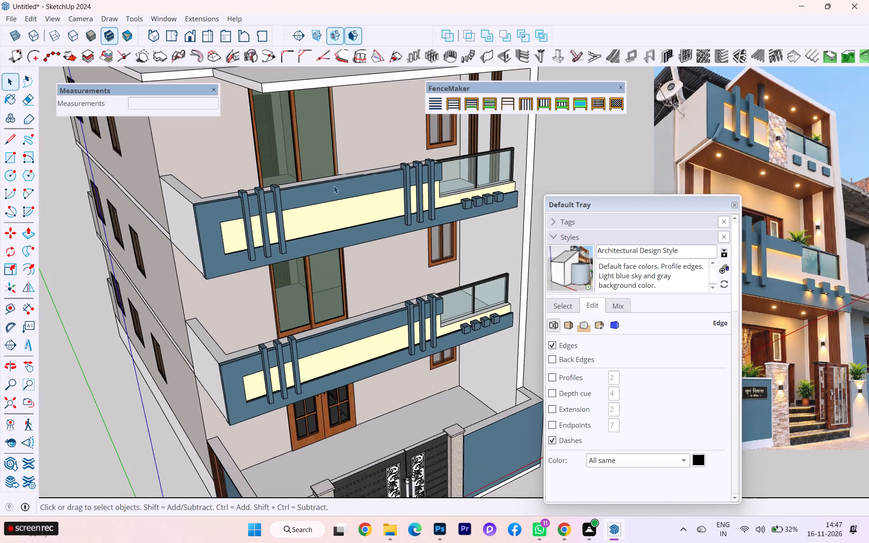
scroll(334, 186, "down", 3)
scroll(516, 152, "up", 2)
scroll(412, 165, "up", 4)
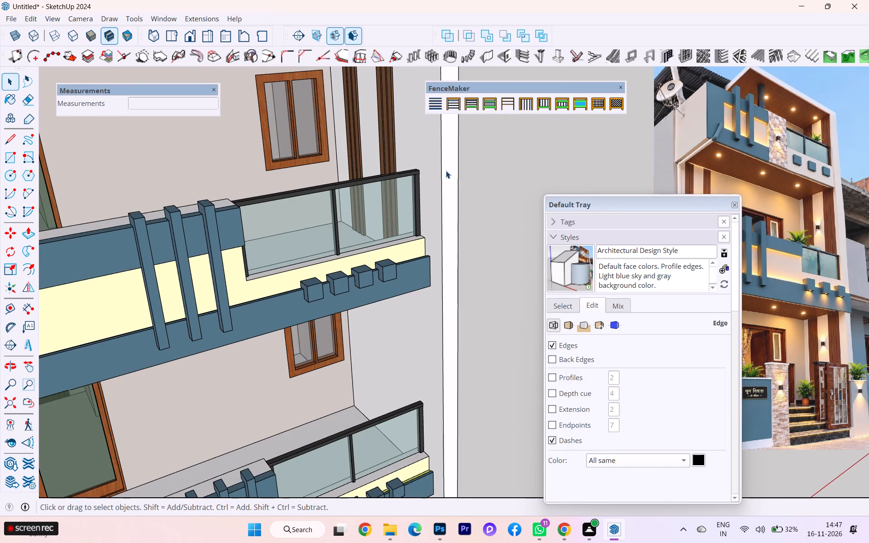
middle_click_drag(447, 176, 408, 167)
scroll(395, 200, "down", 2)
scroll(391, 200, "up", 2)
scroll(387, 202, "down", 1)
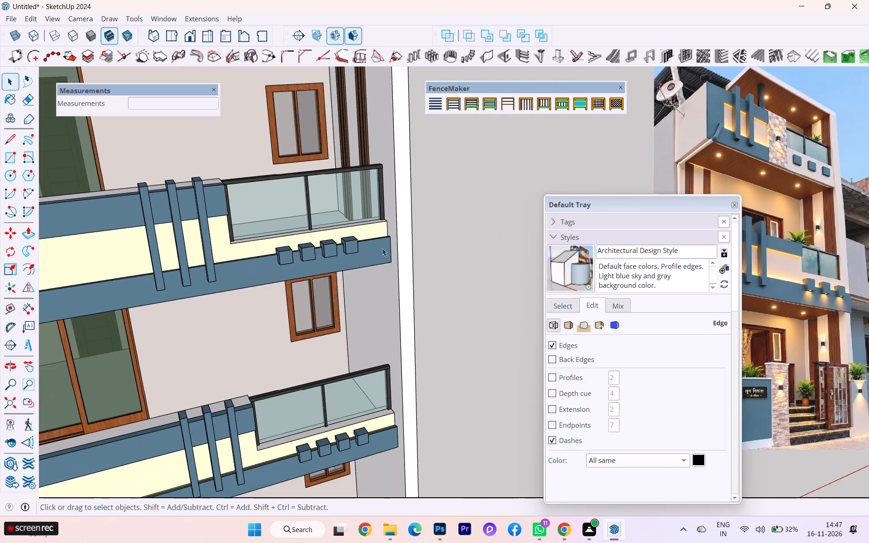
middle_click_drag(382, 248, 357, 240)
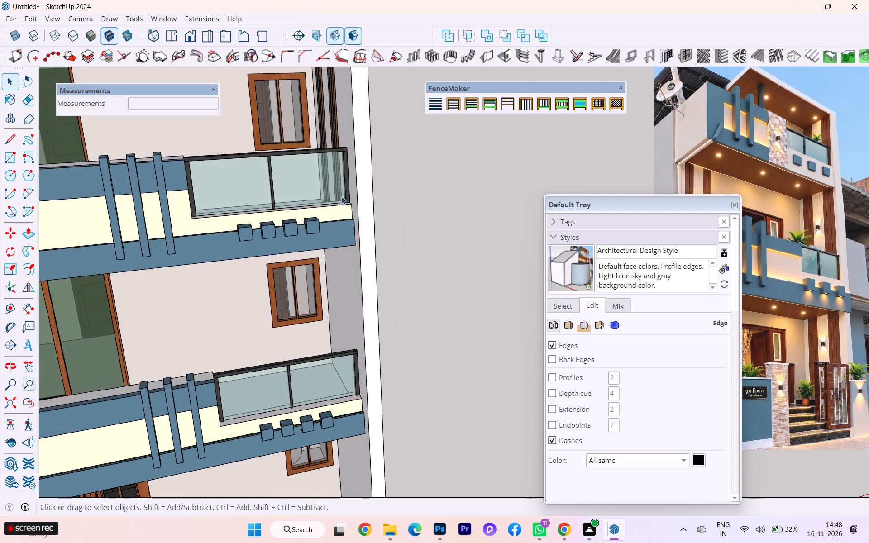
scroll(338, 188, "up", 1)
scroll(338, 188, "down", 8)
scroll(341, 209, "up", 5)
scroll(341, 209, "down", 3)
scroll(341, 209, "up", 1)
scroll(341, 209, "down", 2)
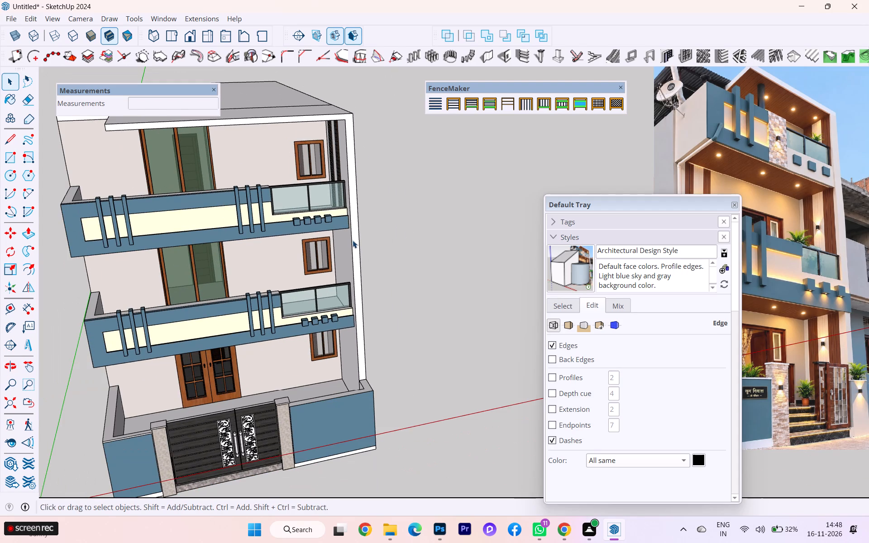
Open the side wall group and pull the wall's narrow front face outward, well past the balcony fronts.
scroll(310, 316, "up", 1)
scroll(360, 265, "up", 6)
double_click(363, 264)
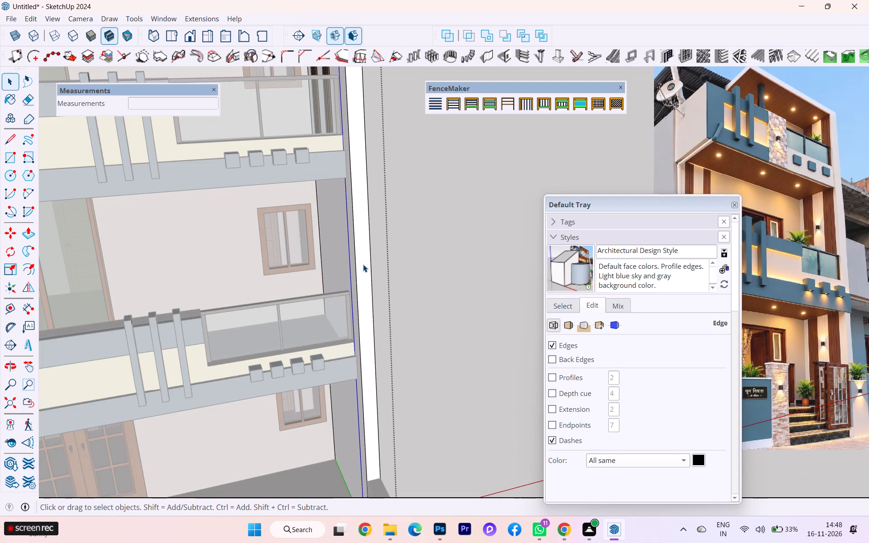
left_click(363, 264)
left_click(363, 264)
key("p")
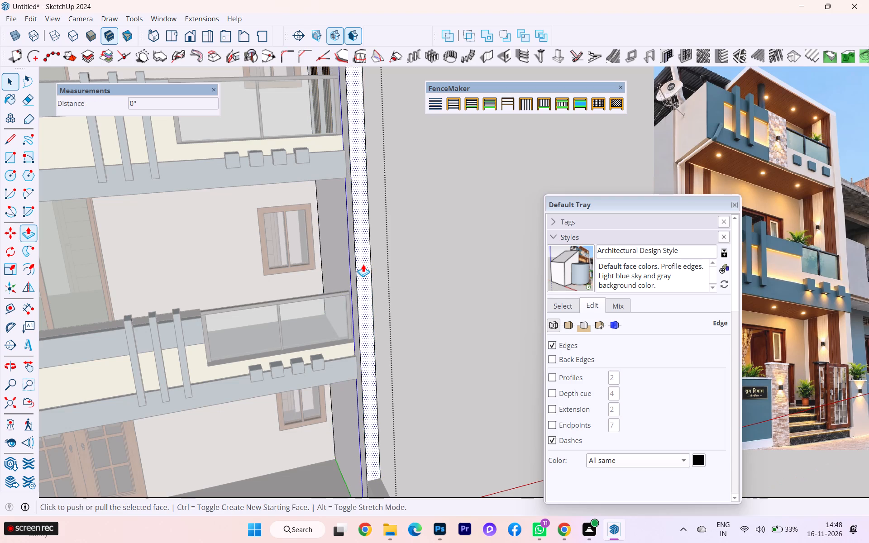
key("Return")
left_click(363, 264)
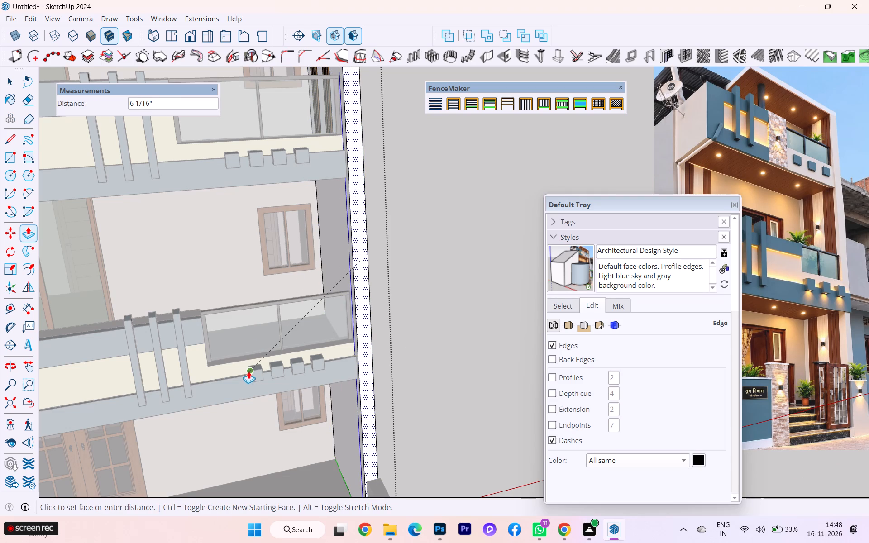
middle_click_drag(362, 374, 263, 368)
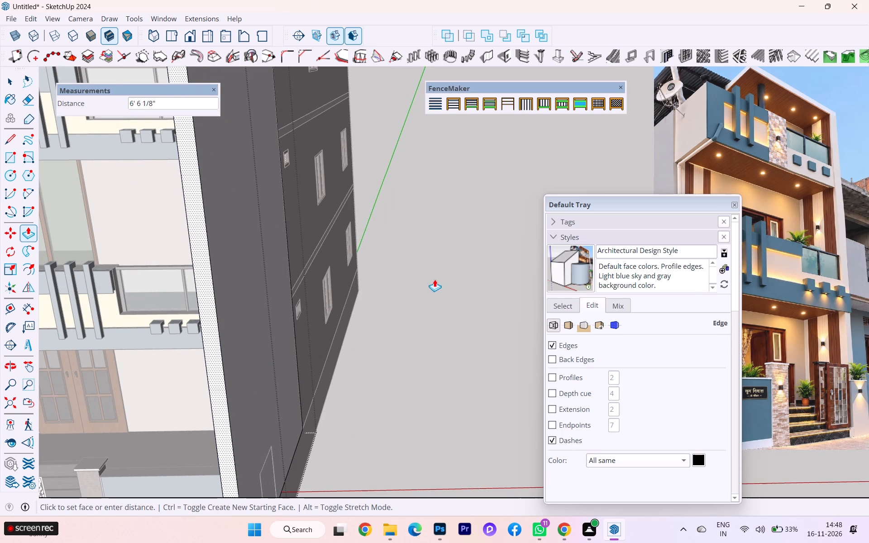
left_click(430, 292)
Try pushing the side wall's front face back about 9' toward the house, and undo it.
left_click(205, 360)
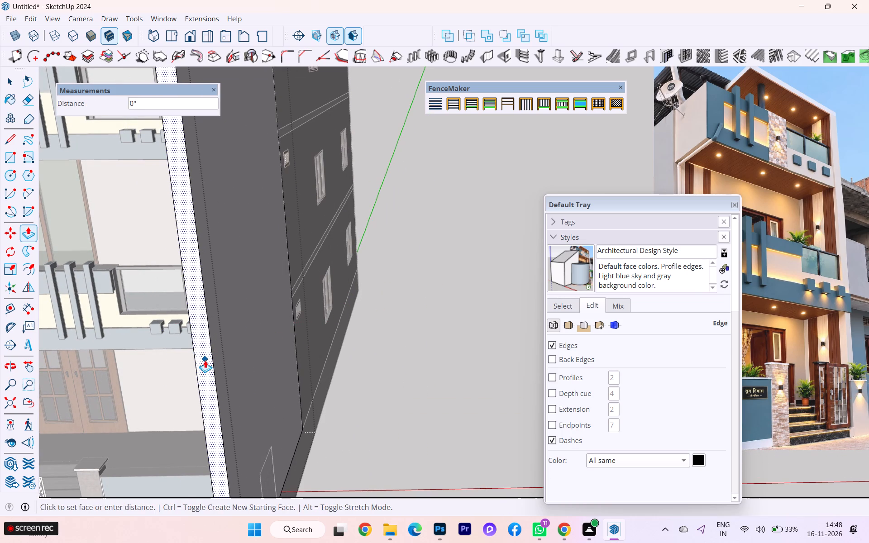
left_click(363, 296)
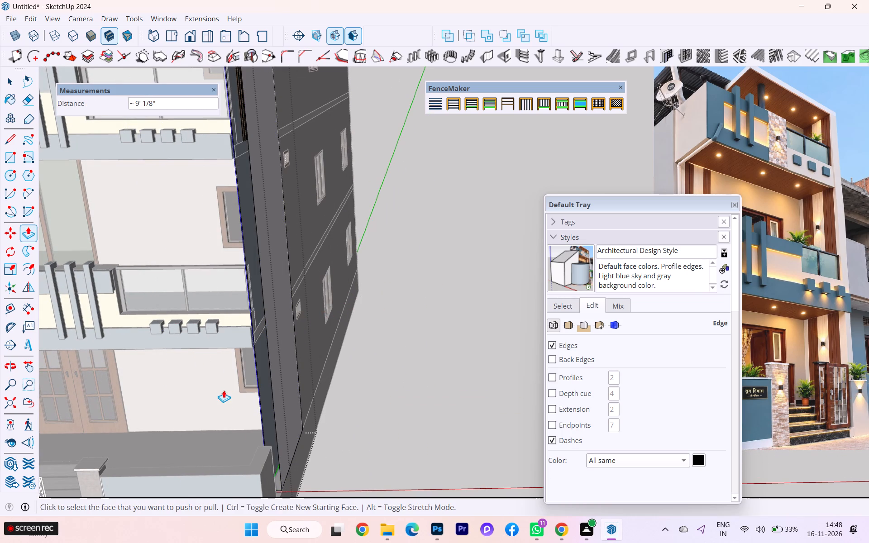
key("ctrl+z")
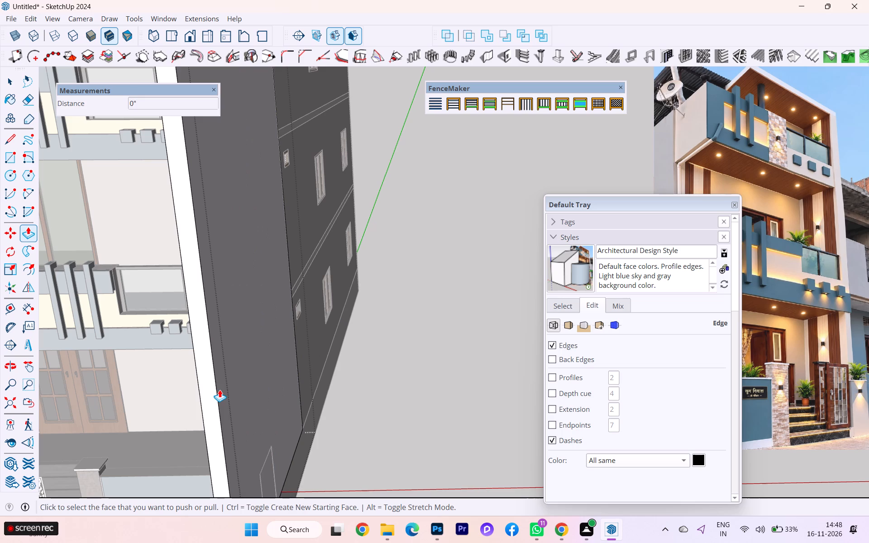
Push the side wall's front face back 8' 10 3/8", aligning it with the front corner of the first-floor balcony.
scroll(238, 405, "up", 1)
middle_click_drag(192, 385, 302, 279)
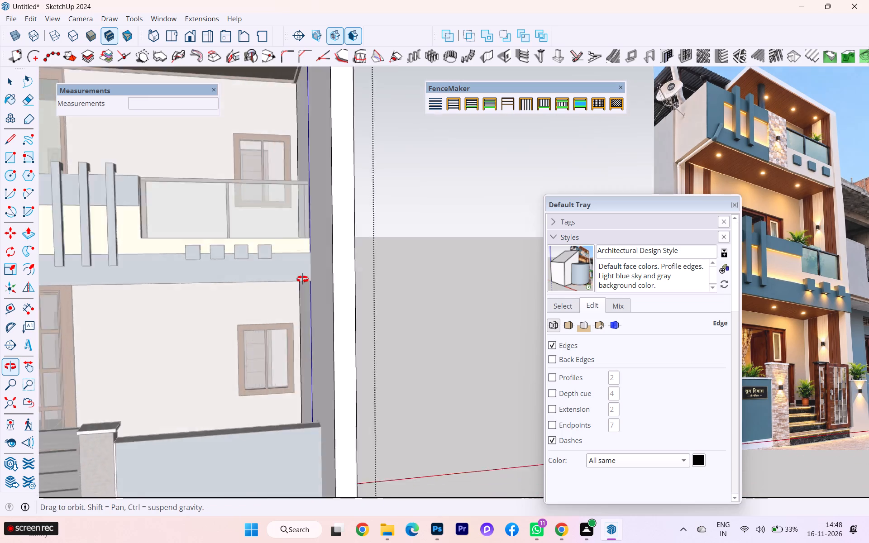
middle_click_drag(302, 279, 335, 249)
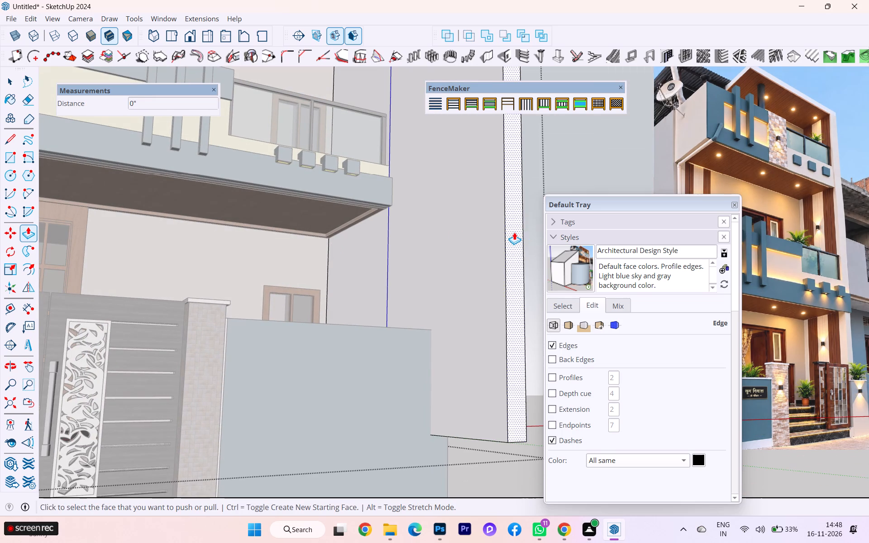
left_click(514, 232)
scroll(370, 208, "up", 1)
scroll(370, 208, "down", 1)
scroll(370, 208, "up", 15)
scroll(390, 208, "down", 3)
scroll(390, 208, "up", 3)
scroll(390, 208, "down", 2)
scroll(390, 208, "up", 2)
left_click(390, 208)
Examine where the side wall's front face meets the balcony's front corner, up close and from outside the wall.
scroll(426, 208, "down", 2)
scroll(426, 210, "up", 1)
middle_click_drag(427, 213, 286, 301)
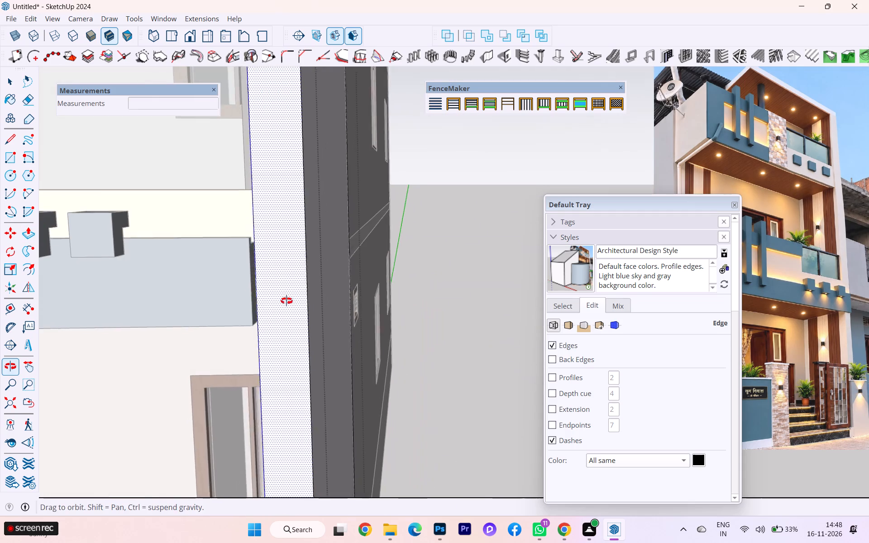
middle_click_drag(286, 301, 287, 301)
scroll(324, 259, "down", 8)
scroll(365, 265, "down", 3)
middle_click_drag(350, 279, 212, 307)
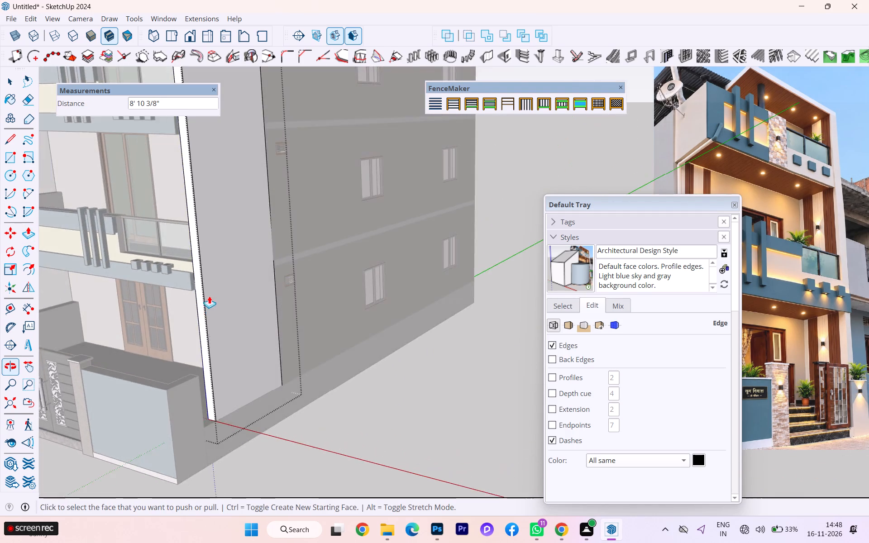
scroll(207, 279, "up", 1)
scroll(207, 279, "down", 1)
scroll(207, 279, "up", 11)
scroll(191, 282, "down", 1)
scroll(191, 282, "up", 4)
scroll(204, 267, "down", 1)
scroll(204, 267, "up", 4)
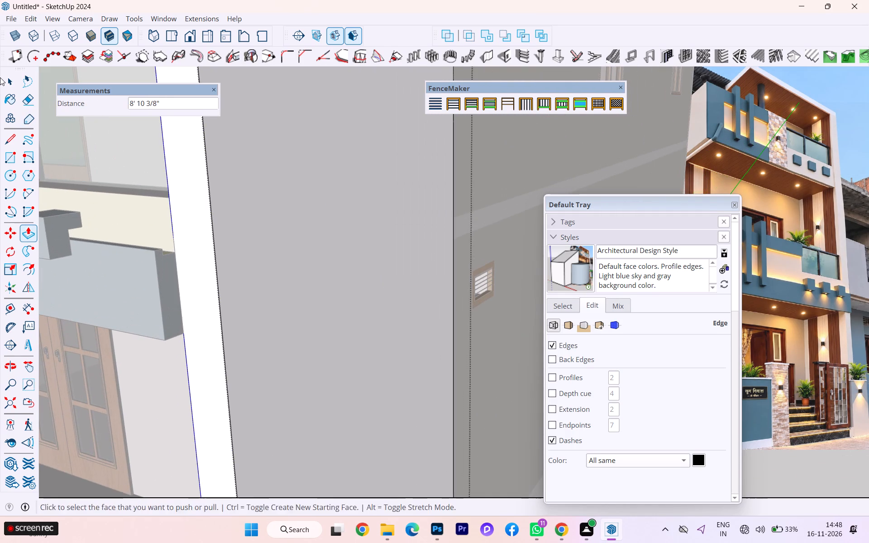
Finish editing the side wall and close its group.
left_click(10, 77)
scroll(190, 206, "down", 9)
scroll(208, 232, "up", 2)
scroll(213, 236, "down", 8)
scroll(260, 262, "up", 3)
scroll(265, 264, "down", 1)
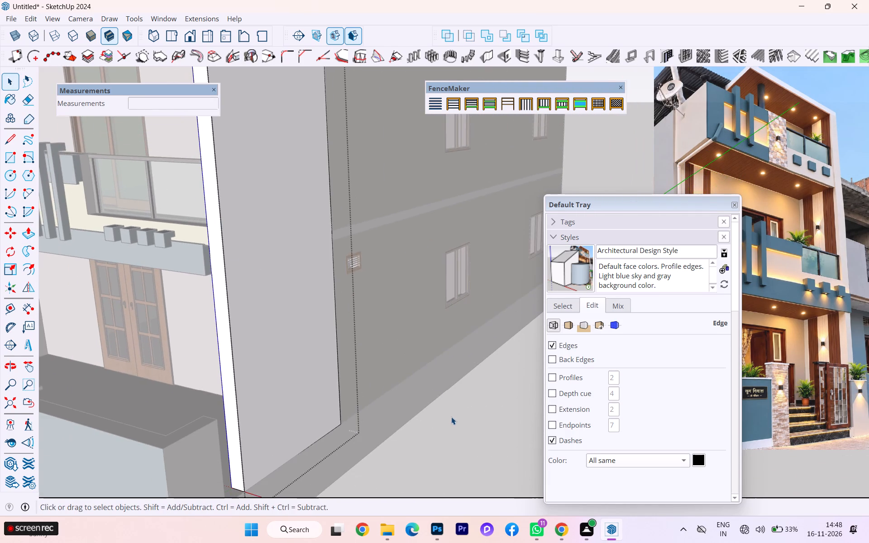
left_click(451, 417)
Examine how the side wall's front edge lines up with the first-floor balcony front, up close and from further back.
scroll(374, 286, "down", 3)
scroll(358, 333, "down", 2)
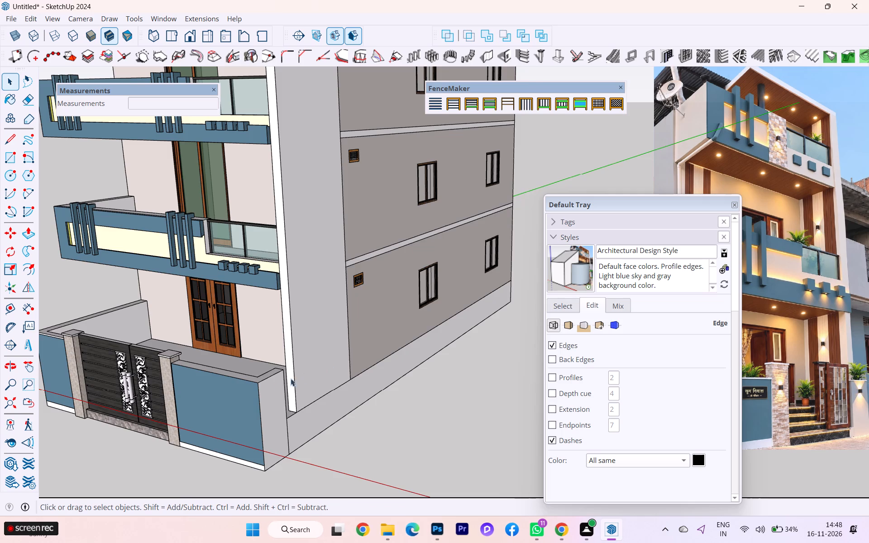
scroll(271, 386, "up", 5)
scroll(298, 367, "down", 3)
middle_click_drag(301, 362, 352, 396)
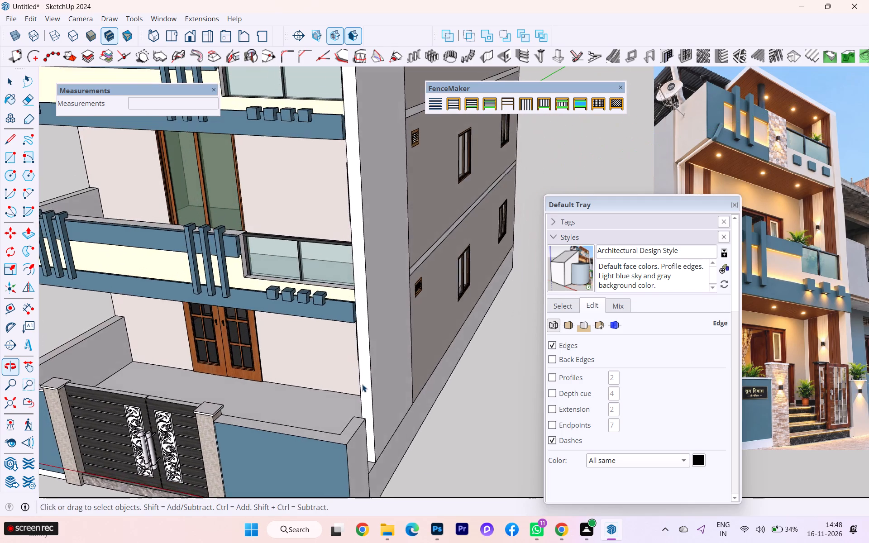
scroll(353, 331, "up", 2)
scroll(353, 325, "down", 3)
scroll(353, 325, "up", 8)
scroll(356, 311, "down", 2)
scroll(357, 310, "up", 5)
scroll(375, 280, "down", 3)
scroll(375, 280, "up", 4)
scroll(368, 280, "down", 1)
scroll(368, 280, "up", 4)
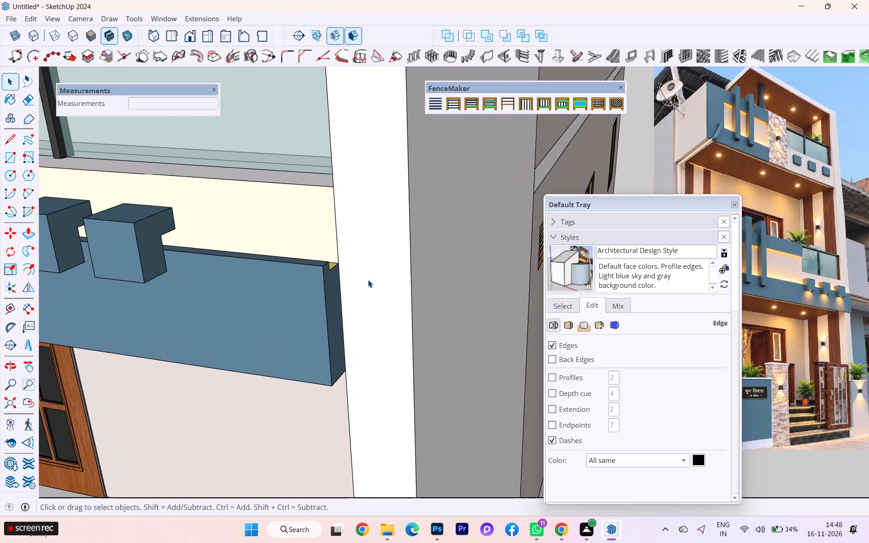
scroll(367, 277, "down", 2)
middle_click_drag(230, 287, 165, 287)
scroll(265, 256, "down", 2)
scroll(266, 256, "up", 1)
scroll(266, 256, "down", 3)
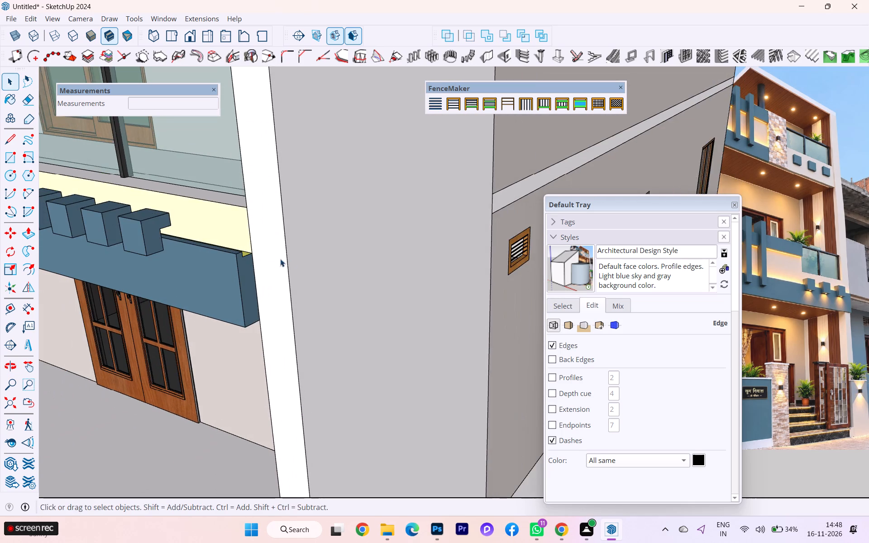
scroll(280, 259, "down", 5)
scroll(322, 250, "up", 2)
scroll(332, 246, "down", 4)
scroll(288, 265, "down", 1)
middle_click_drag(287, 243, 280, 220)
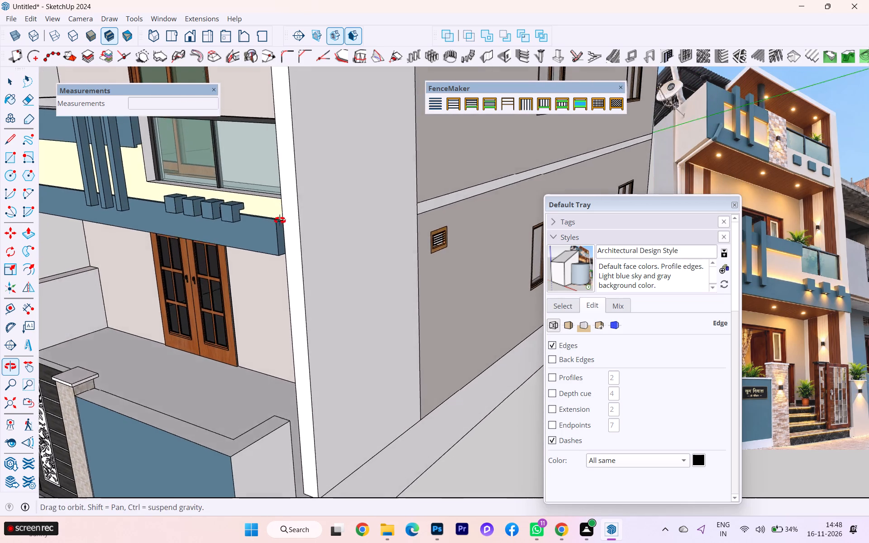
middle_click_drag(280, 220, 277, 194)
scroll(288, 232, "down", 2)
scroll(290, 241, "up", 1)
scroll(290, 242, "down", 1)
scroll(300, 283, "down", 1)
scroll(300, 283, "up", 1)
scroll(300, 283, "down", 10)
scroll(300, 341, "down", 2)
scroll(301, 347, "up", 1)
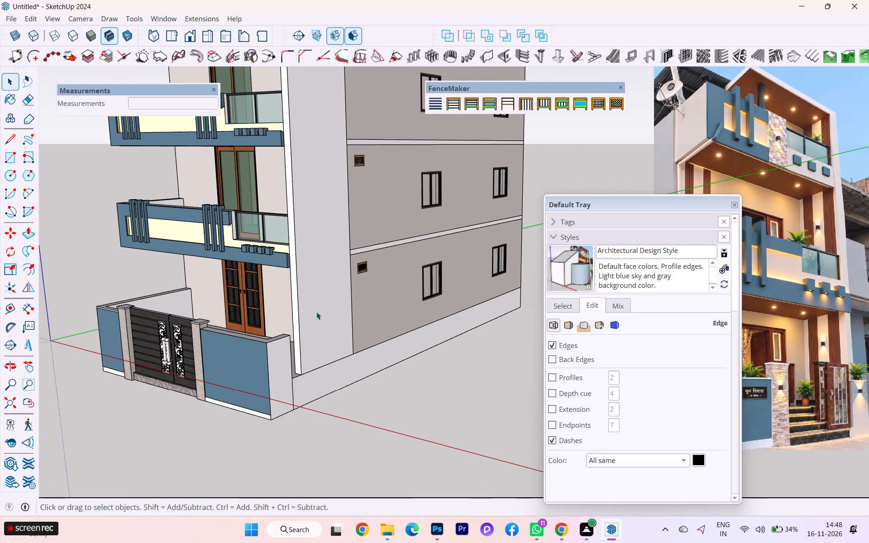
Examine the whole house from the front and both sides, checking balconies, side wall and compound wall against the reference photo.
scroll(308, 274, "down", 2)
middle_click_drag(310, 276, 440, 296)
scroll(262, 219, "down", 1)
middle_click_drag(259, 224, 331, 229)
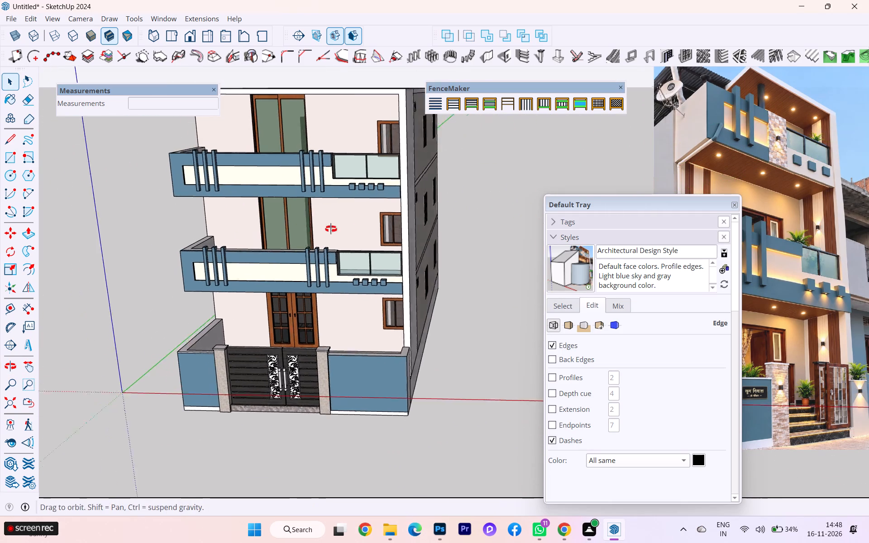
middle_click_drag(331, 229, 446, 242)
scroll(356, 219, "down", 1)
scroll(356, 219, "up", 1)
scroll(356, 219, "down", 2)
scroll(380, 204, "up", 4)
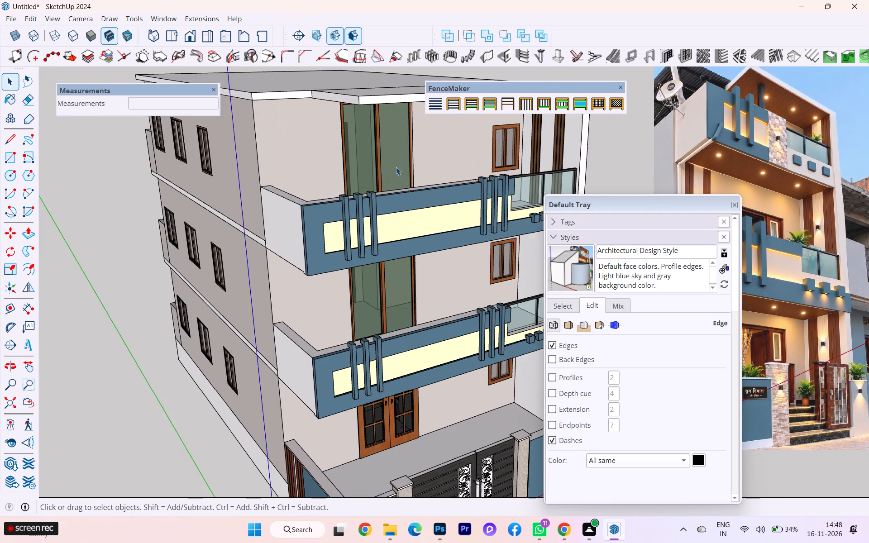
middle_click_drag(386, 157, 363, 137)
scroll(317, 171, "down", 4)
scroll(312, 176, "up", 1)
scroll(309, 180, "down", 3)
middle_click_drag(347, 240, 244, 198)
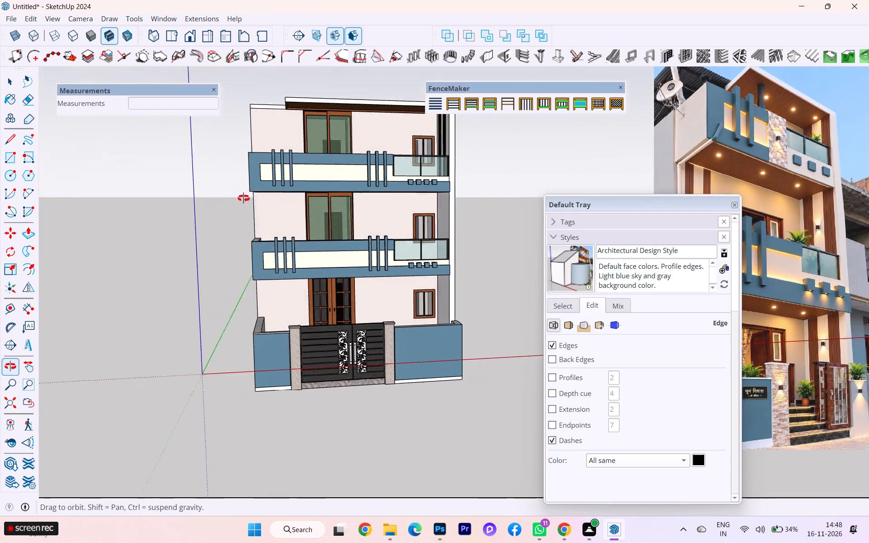
middle_click_drag(244, 198, 217, 200)
scroll(360, 247, "up", 4)
middle_click_drag(360, 262, 288, 270)
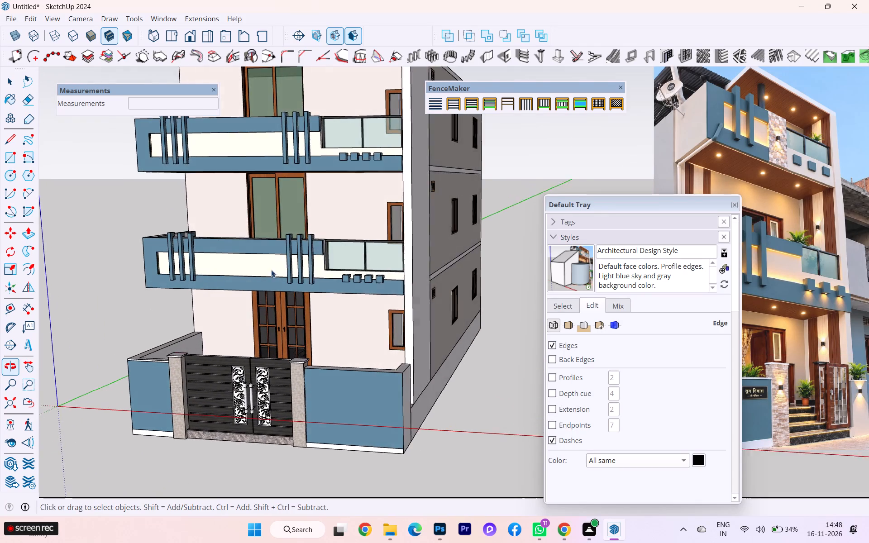
scroll(249, 365, "up", 4)
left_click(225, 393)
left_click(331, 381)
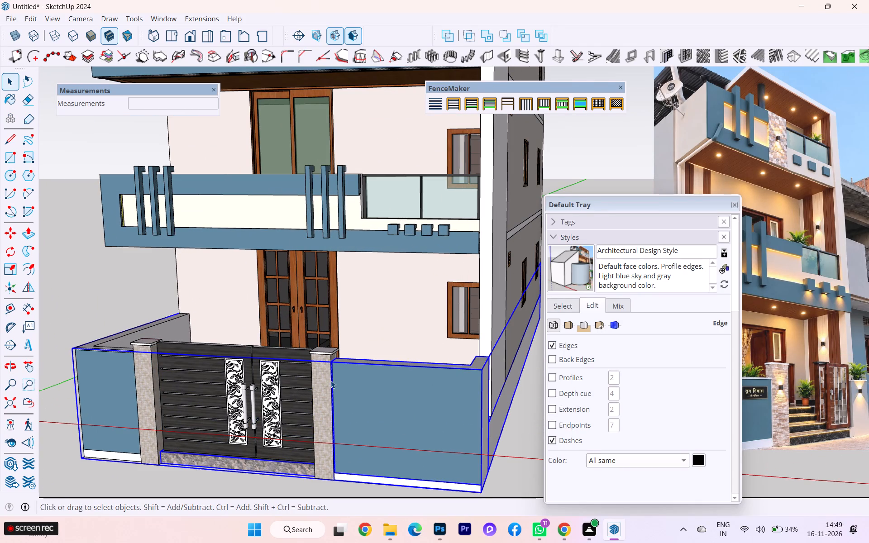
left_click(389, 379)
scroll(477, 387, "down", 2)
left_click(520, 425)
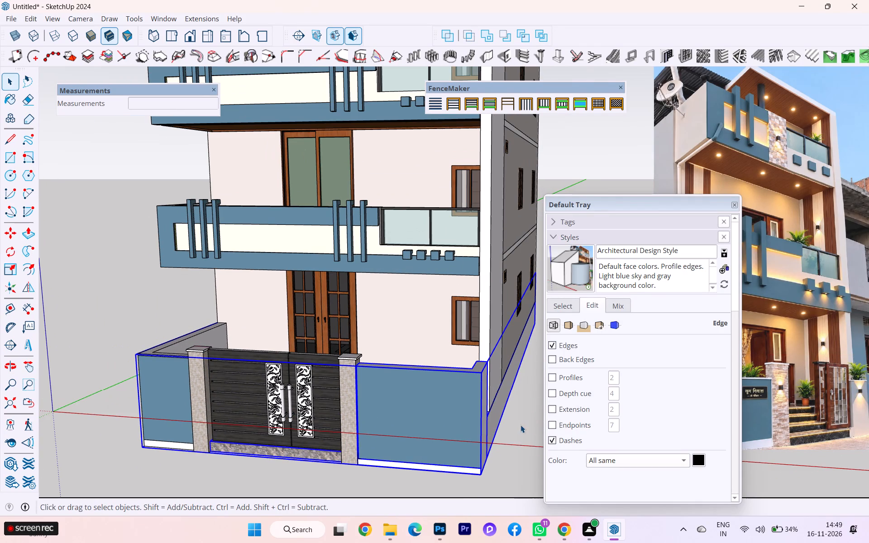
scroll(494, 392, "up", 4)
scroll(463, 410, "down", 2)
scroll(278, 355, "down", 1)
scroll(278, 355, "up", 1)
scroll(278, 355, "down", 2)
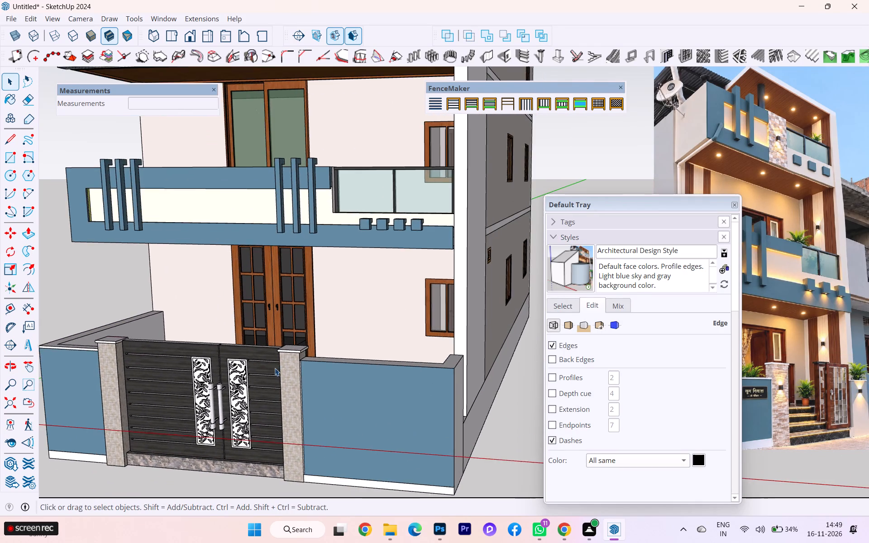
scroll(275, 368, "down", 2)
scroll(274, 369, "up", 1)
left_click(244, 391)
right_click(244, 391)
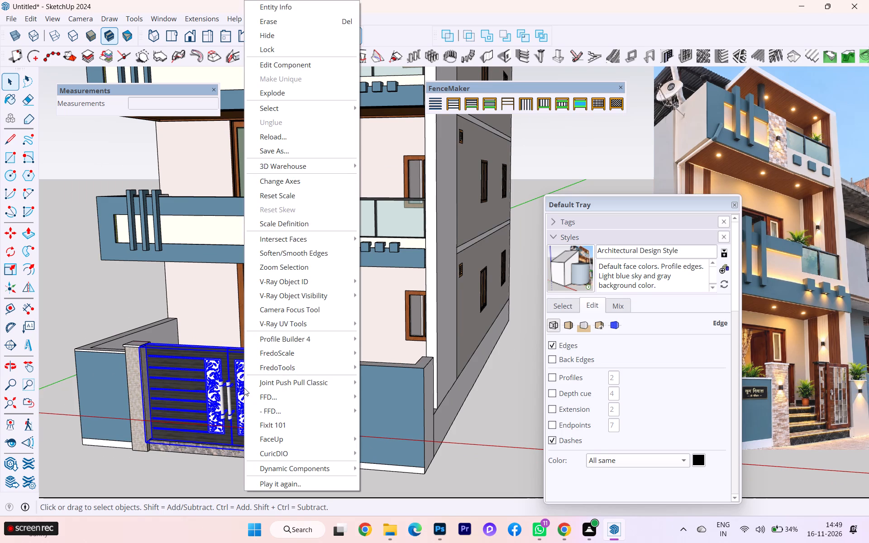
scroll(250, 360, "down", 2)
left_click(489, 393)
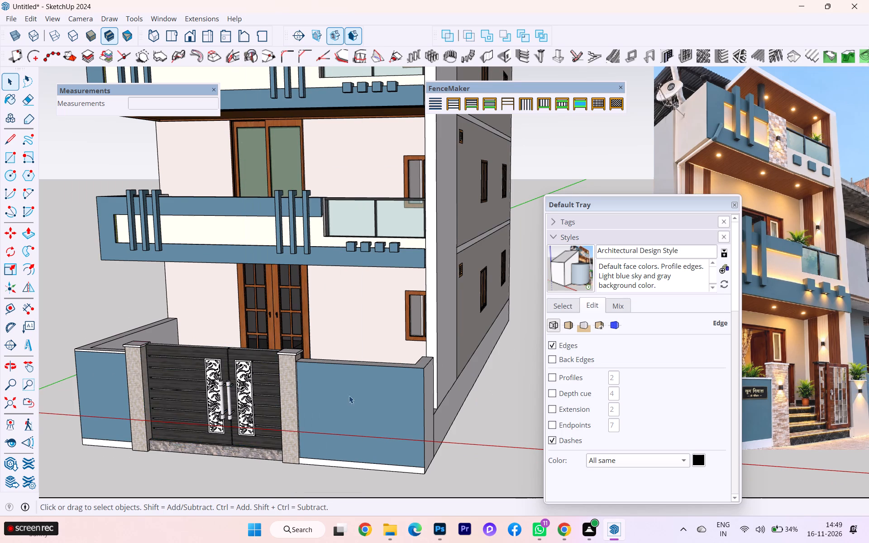
Group the front gate together with the two stone pillars on either side of it.
scroll(244, 383, "down", 2)
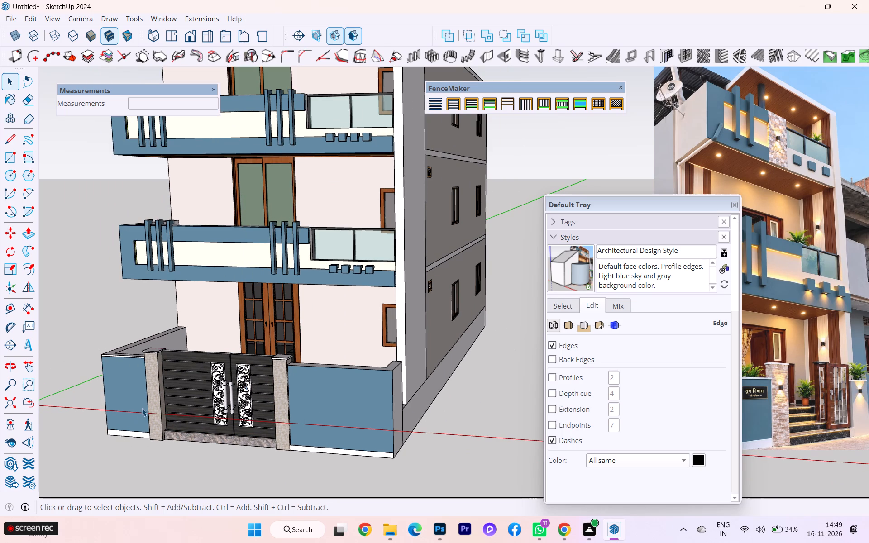
left_click(154, 400, "ctrl")
left_click(177, 391, "ctrl")
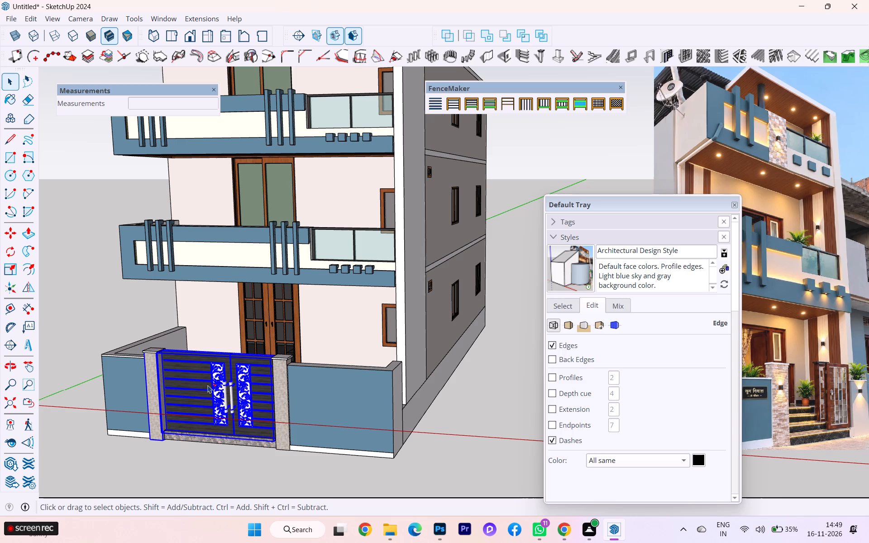
left_click(278, 394, "ctrl")
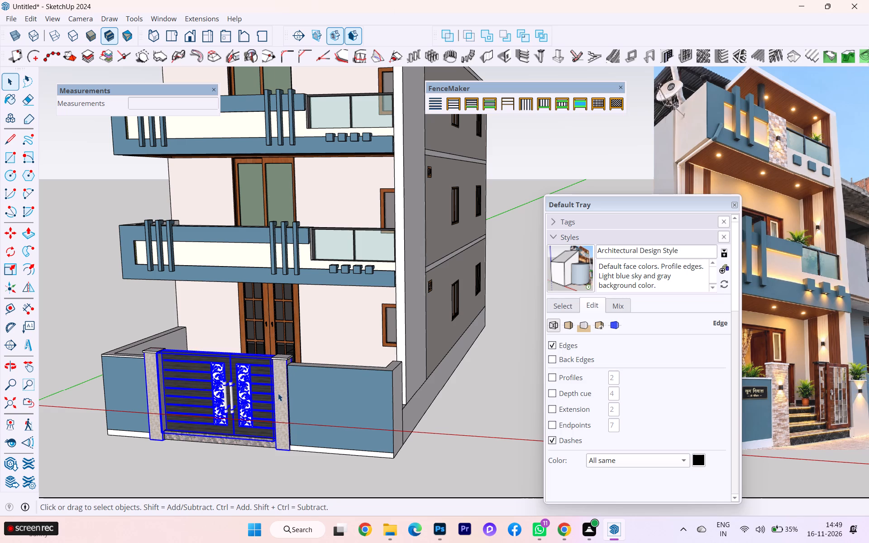
right_click(278, 393)
left_click(314, 125)
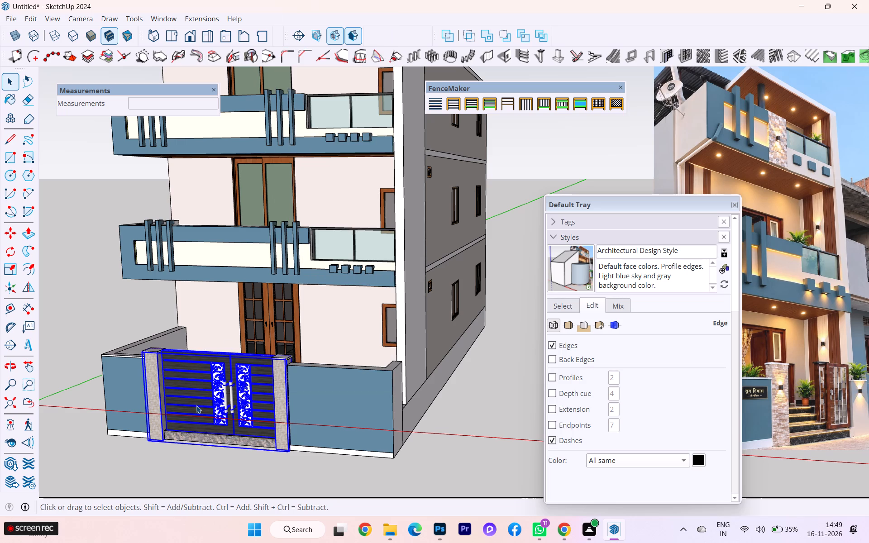
Move the gate and pillar group about 11' 7 7/16" outward, away from the front compound wall, and deselect it.
key("m")
key("Return")
left_click(235, 393)
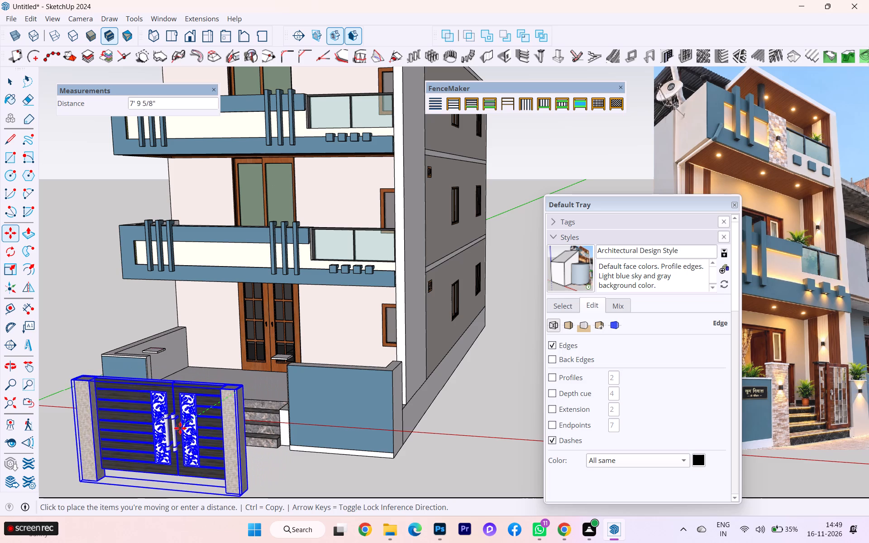
scroll(226, 420, "down", 3)
left_click(186, 443)
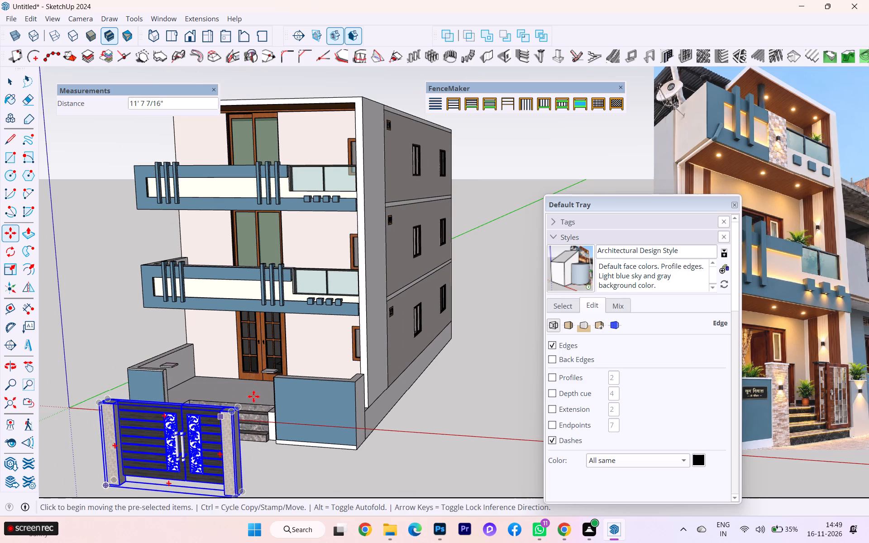
middle_click_drag(258, 392, 344, 361)
middle_click_drag(138, 399, 312, 422)
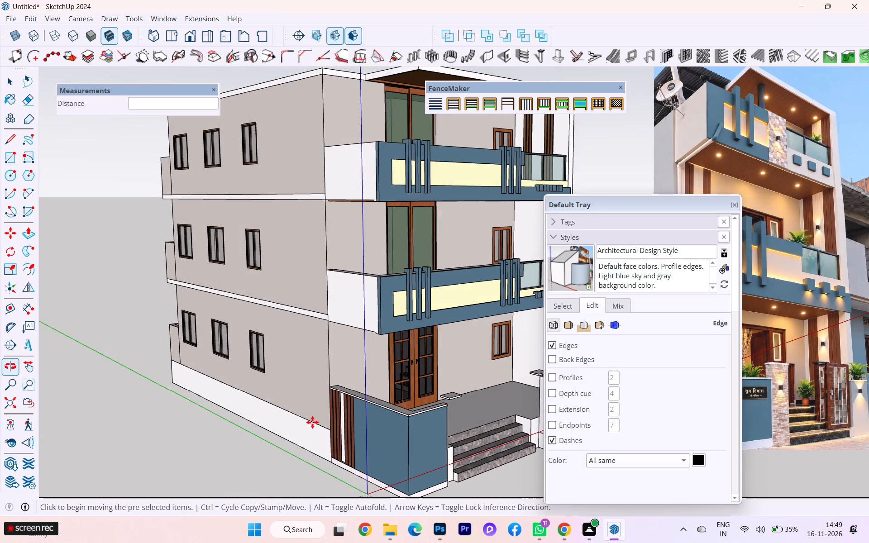
scroll(261, 413, "down", 4)
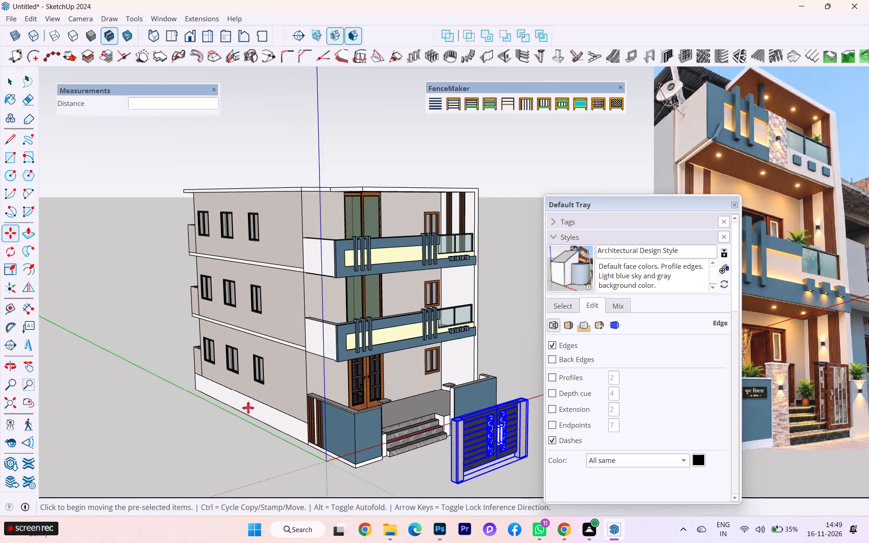
key("Escape")
Inside the group of the compound wall carrying the wood strips, move the house-side end about 1' 5 9/16" toward the street, then close the group.
left_click(10, 93)
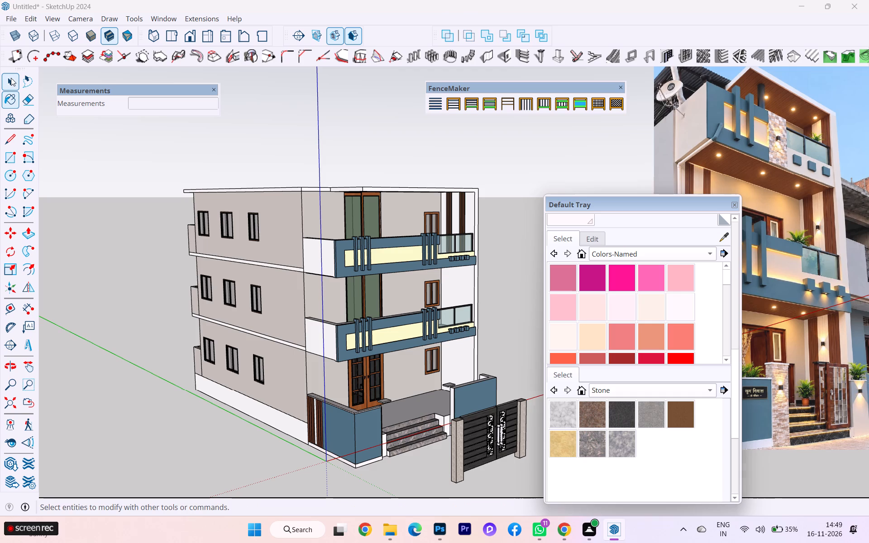
left_click(11, 78)
scroll(325, 410, "up", 2)
left_click(330, 418)
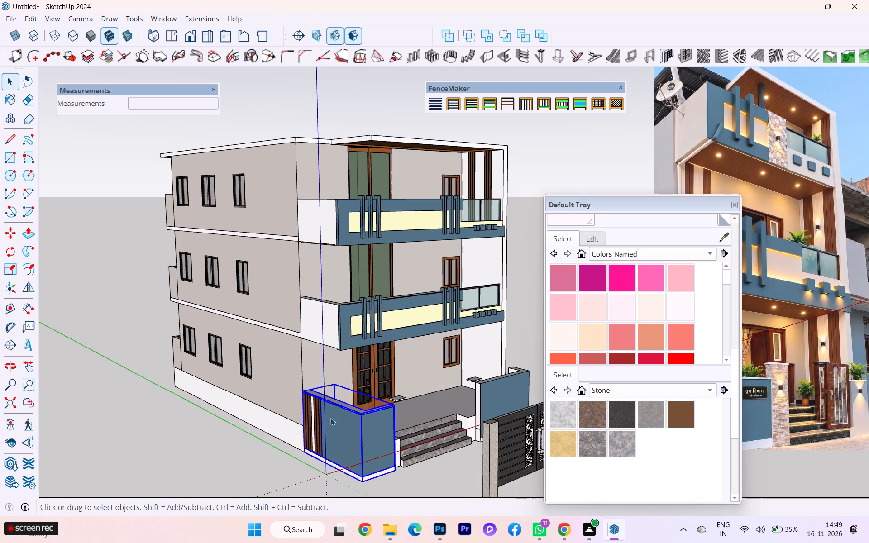
key("h")
double_click(330, 418)
middle_click_drag(318, 420, 561, 358)
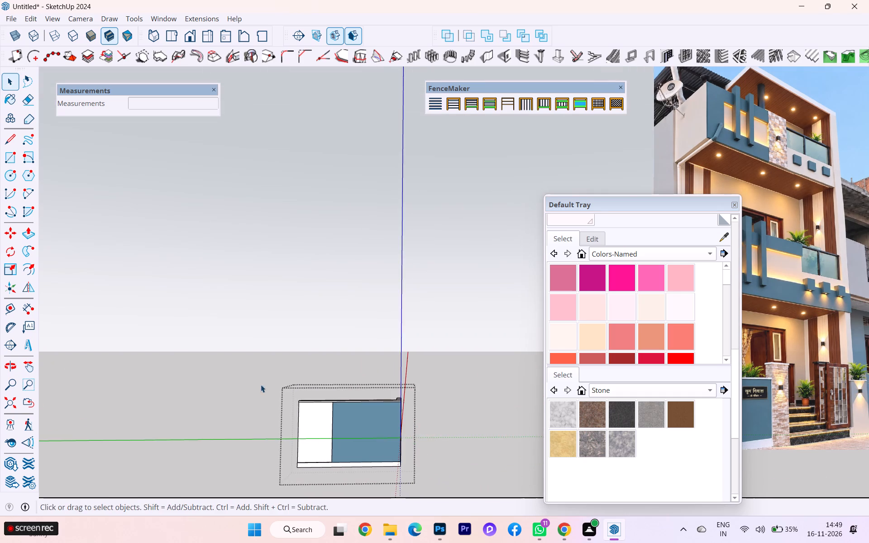
scroll(257, 385, "down", 2)
middle_click_drag(355, 405, 513, 392)
scroll(302, 413, "up", 1)
scroll(301, 412, "down", 1)
scroll(297, 412, "up", 3)
left_click_drag(264, 369, 311, 486)
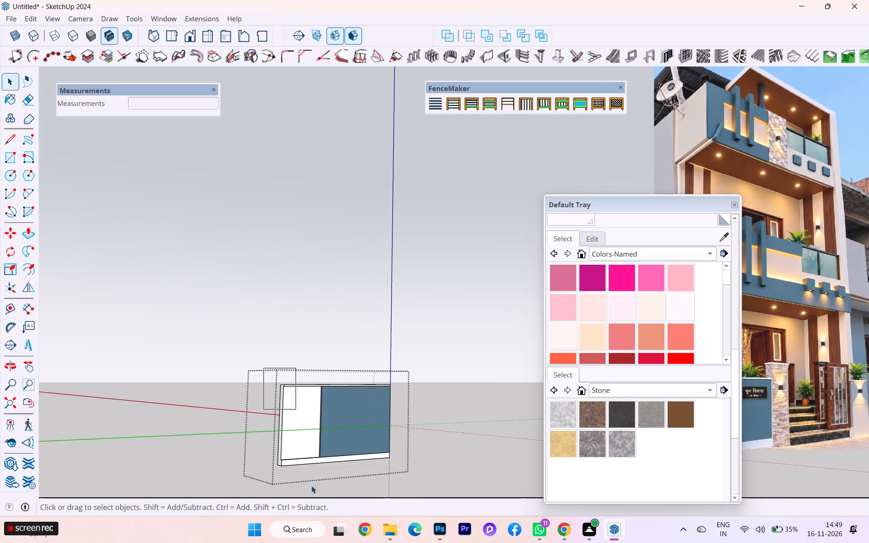
left_click_drag(311, 486, 311, 498)
key("m")
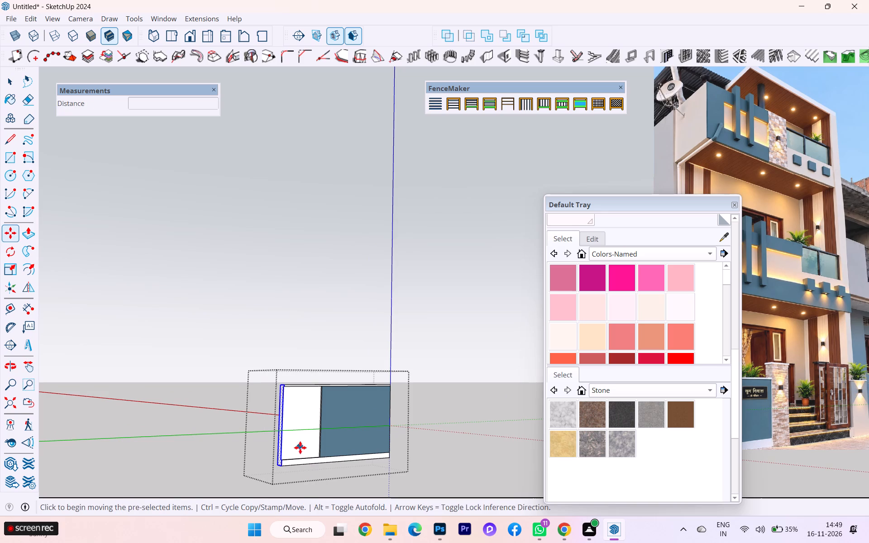
key("Return")
scroll(283, 468, "up", 3)
left_click(281, 464)
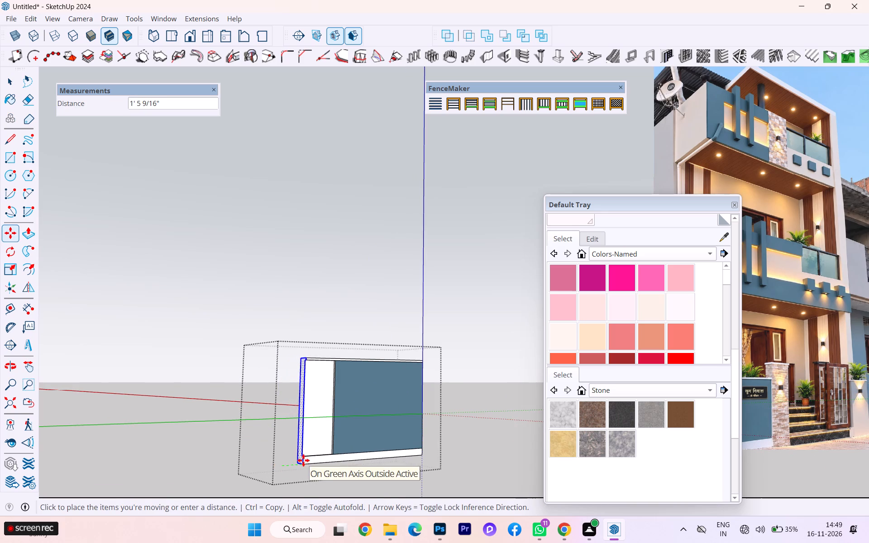
left_click(303, 460)
scroll(401, 447, "down", 1)
middle_click_drag(401, 447, 225, 468)
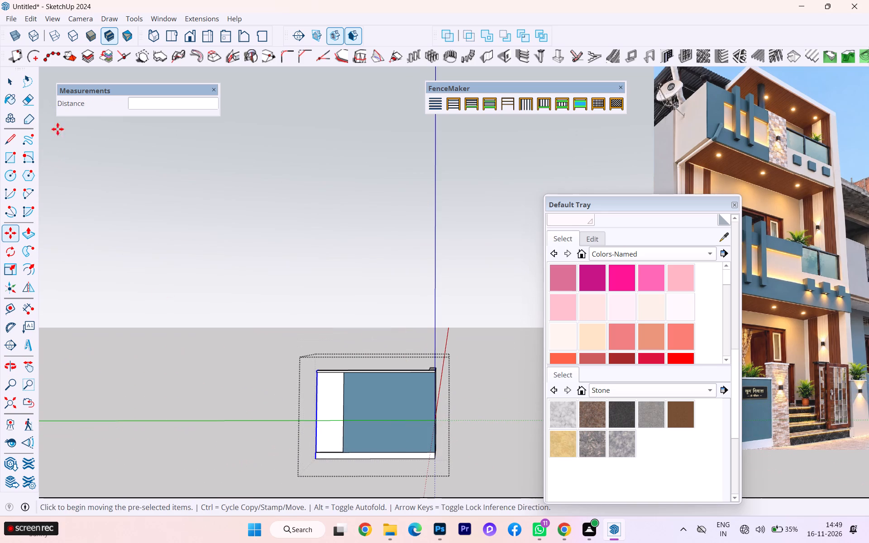
left_click(4, 79)
left_click(468, 282)
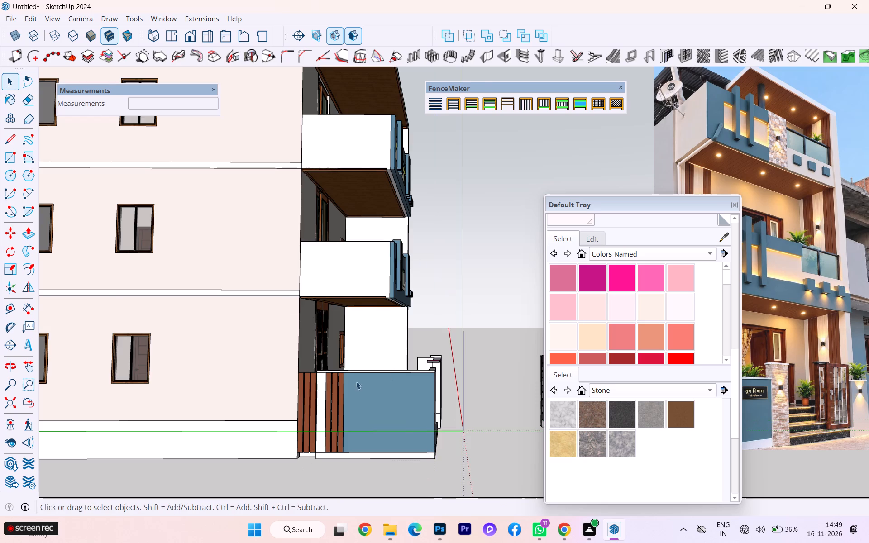
Move the compound wall group with the wood strips about 1' 5 9/16" toward the house, onto the plinth corner.
scroll(277, 397, "up", 5)
middle_click_drag(351, 431, 346, 465)
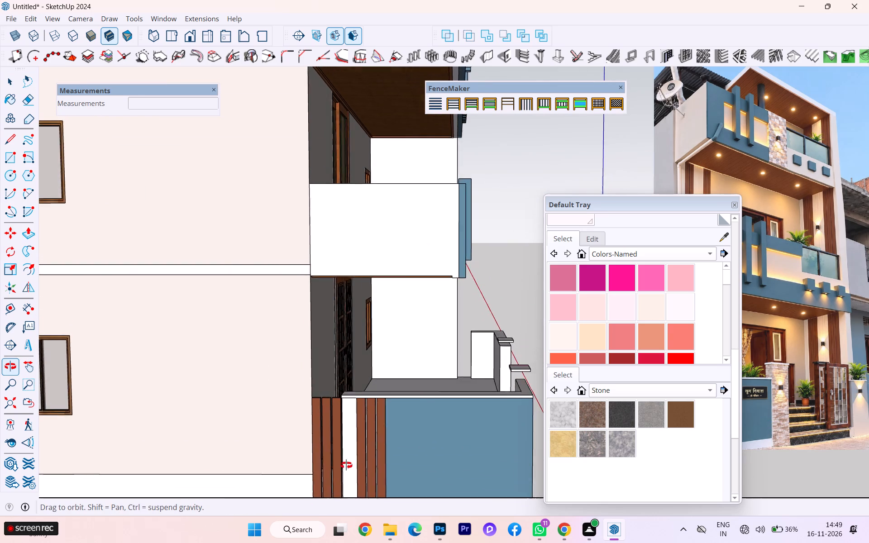
middle_click_drag(346, 465, 283, 458)
scroll(292, 395, "down", 1)
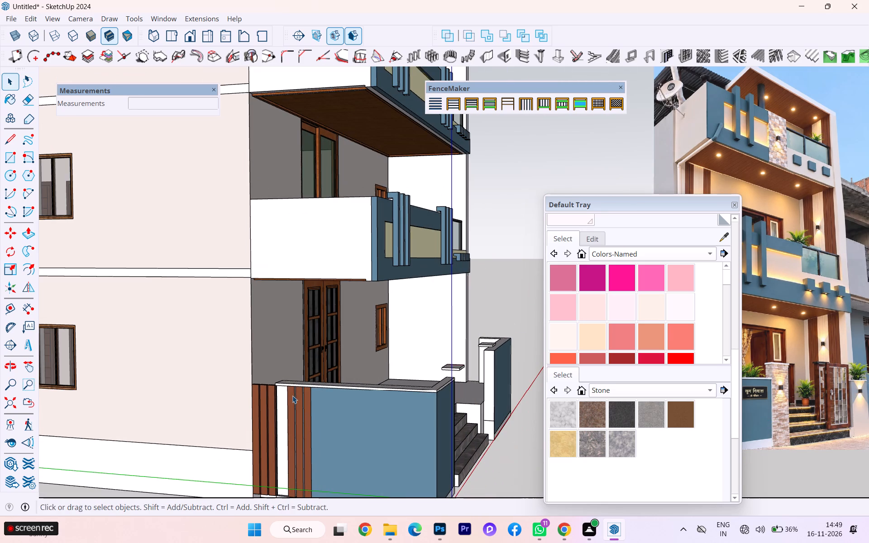
scroll(292, 395, "down", 2)
scroll(292, 395, "up", 1)
scroll(292, 398, "down", 3)
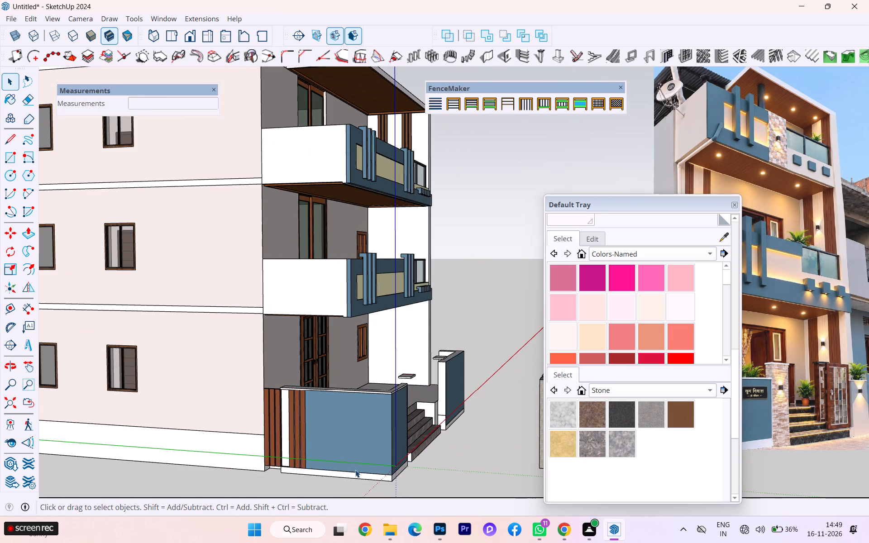
left_click(379, 467)
scroll(301, 470, "up", 5)
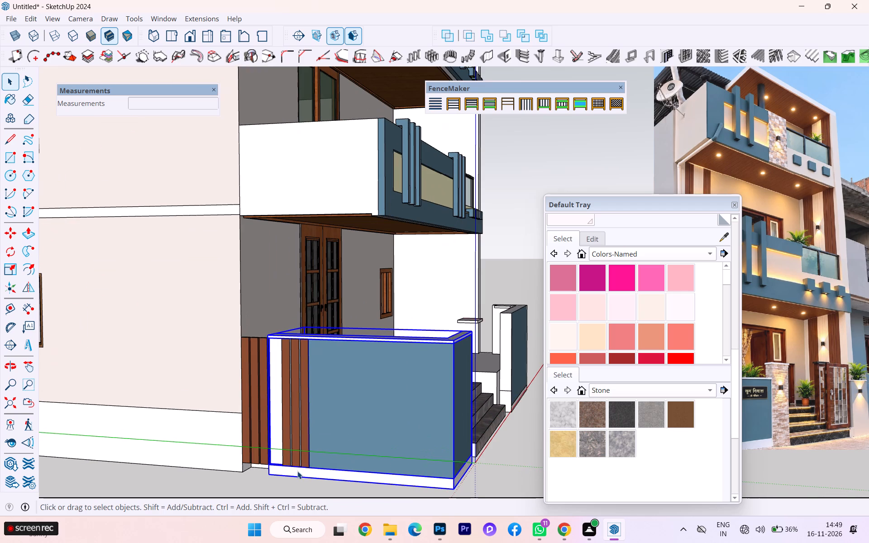
key("m")
key("Return")
scroll(281, 481, "up", 8)
scroll(268, 476, "down", 2)
scroll(268, 476, "up", 1)
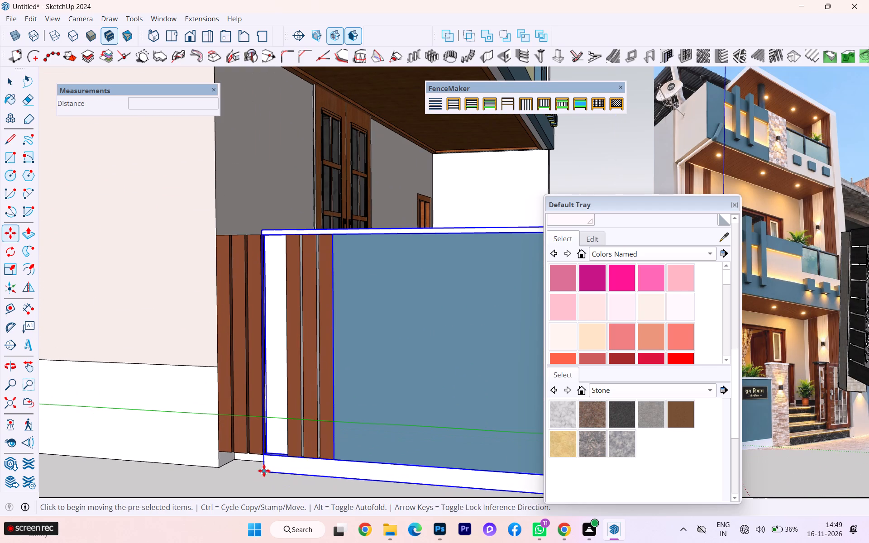
left_click(262, 472)
left_click(217, 468)
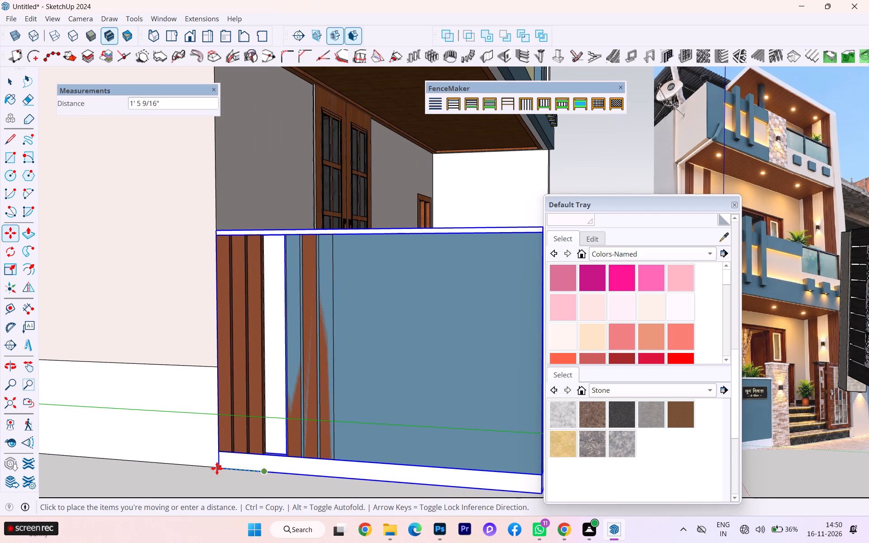
Examine the compound walls, entrance steps, gate and detached pillar caps from the side and front.
scroll(339, 446, "down", 1)
scroll(340, 446, "up", 1)
scroll(344, 446, "down", 3)
middle_click_drag(321, 449, 208, 462)
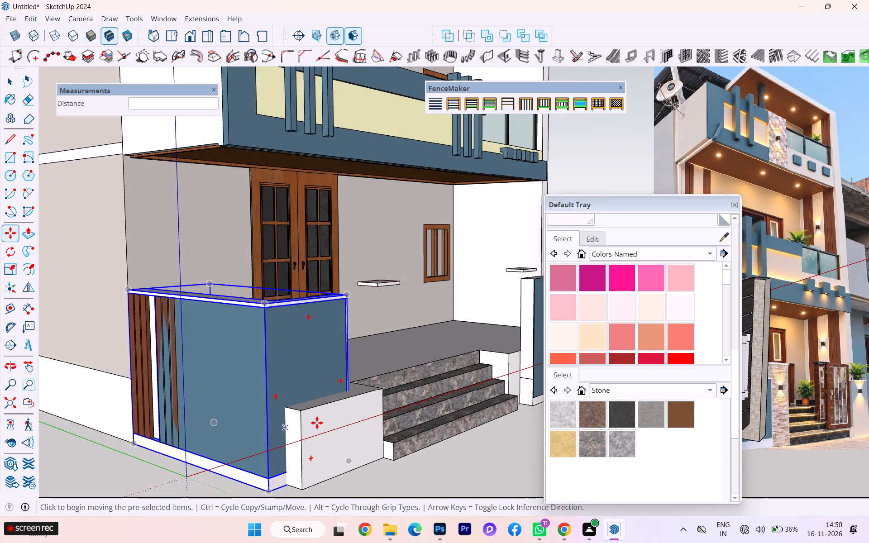
scroll(317, 423, "down", 1)
middle_click_drag(252, 460, 229, 464)
scroll(342, 438, "up", 2)
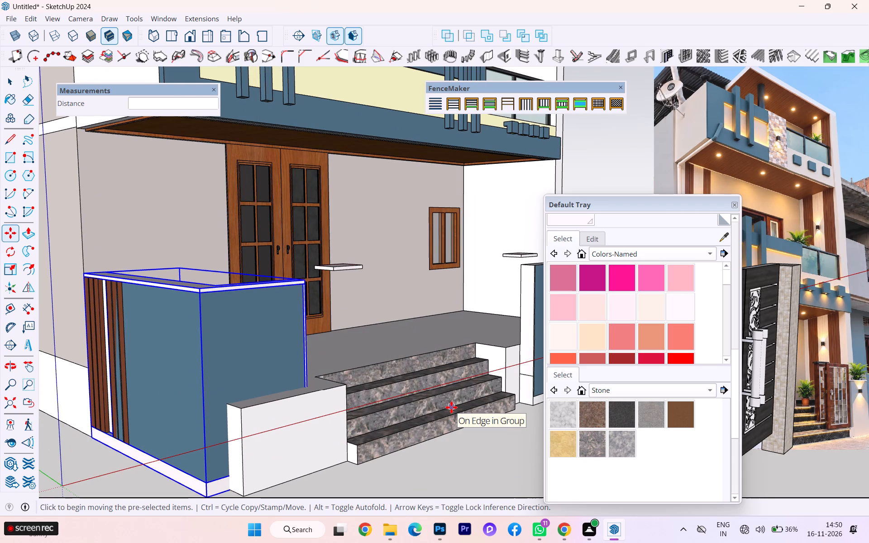
scroll(422, 457, "down", 2)
middle_click_drag(413, 453, 348, 462)
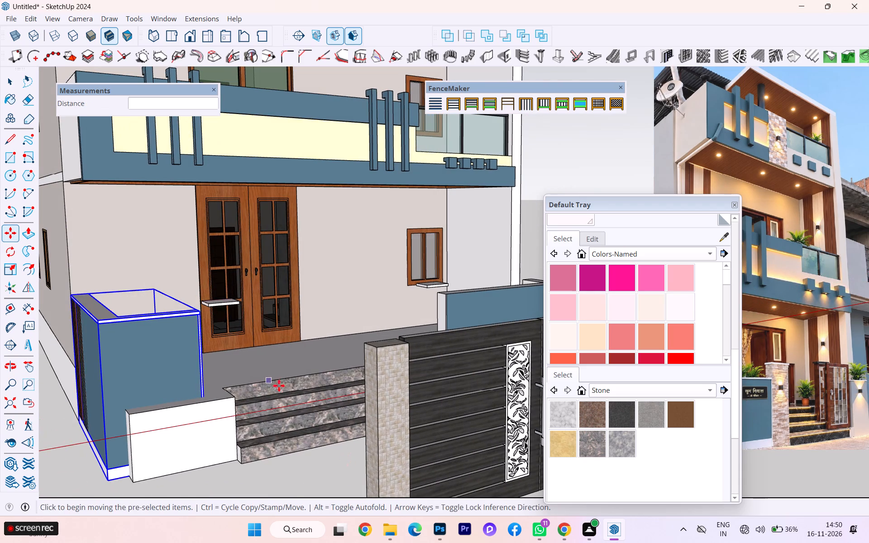
scroll(293, 395, "down", 6)
scroll(306, 411, "up", 2)
scroll(306, 411, "down", 3)
middle_click_drag(301, 416, 292, 422)
middle_click_drag(282, 432, 253, 460)
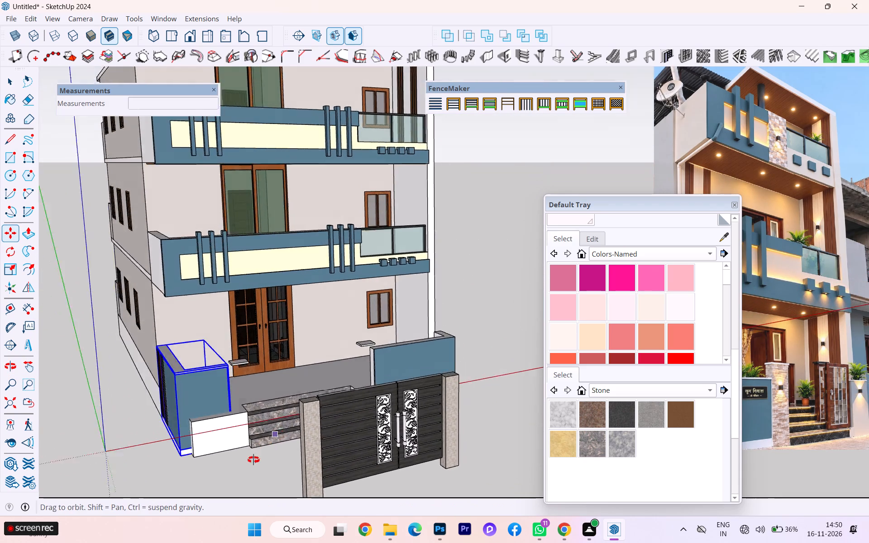
middle_click_drag(253, 460, 155, 484)
scroll(286, 385, "up", 5)
scroll(326, 386, "down", 2)
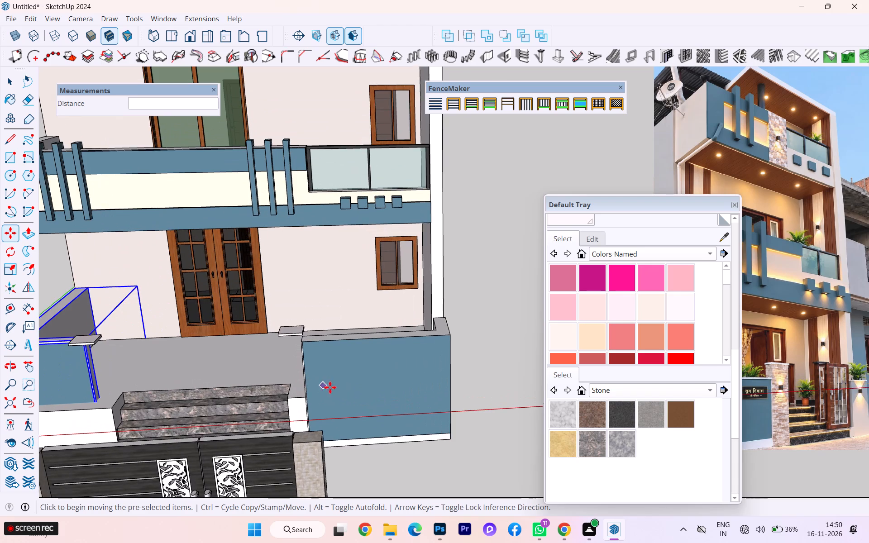
scroll(330, 387, "down", 5)
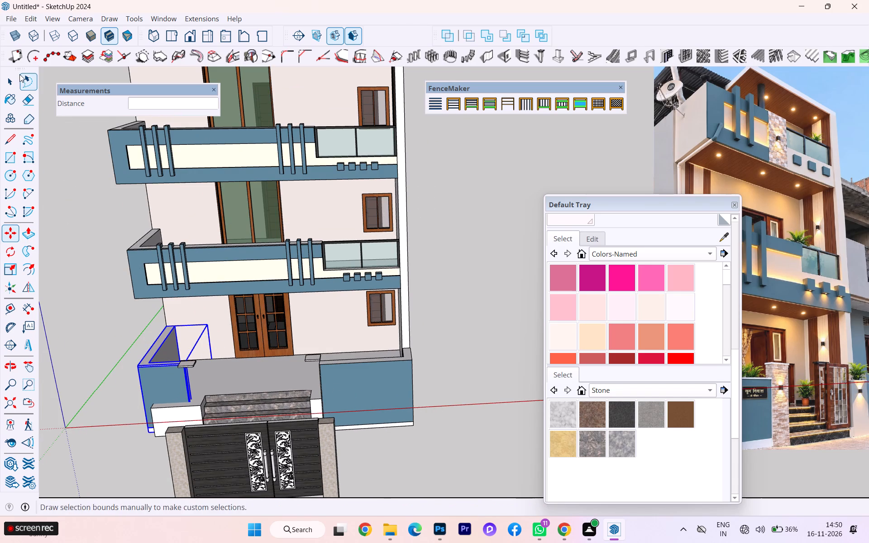
Move the cap slab near the wood-strip wall about 11' 6 7/16" onto the top of the gate's left stone pillar.
left_click(18, 80)
left_click(189, 362)
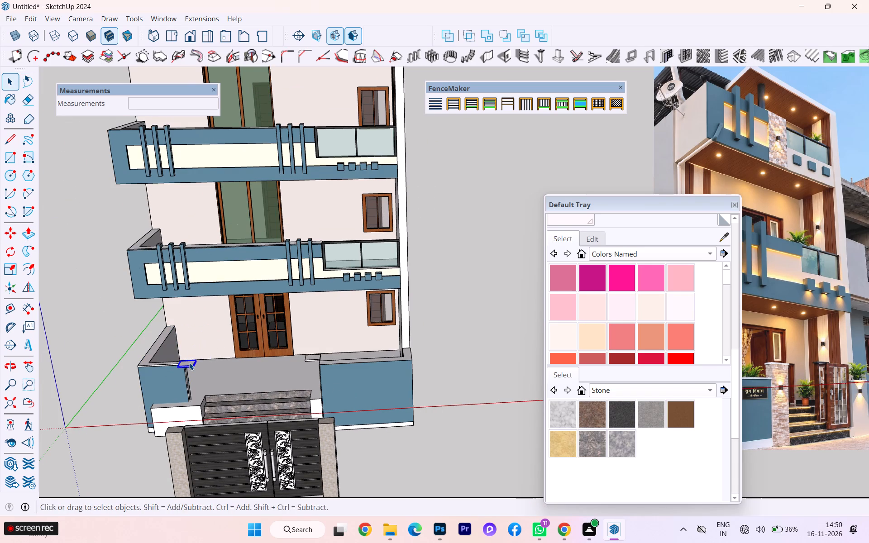
right_click(189, 362)
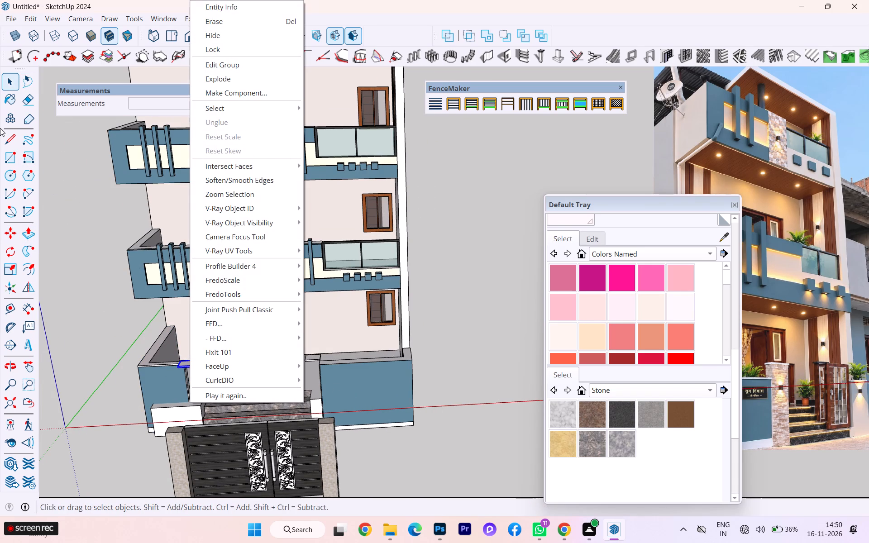
left_click(12, 233)
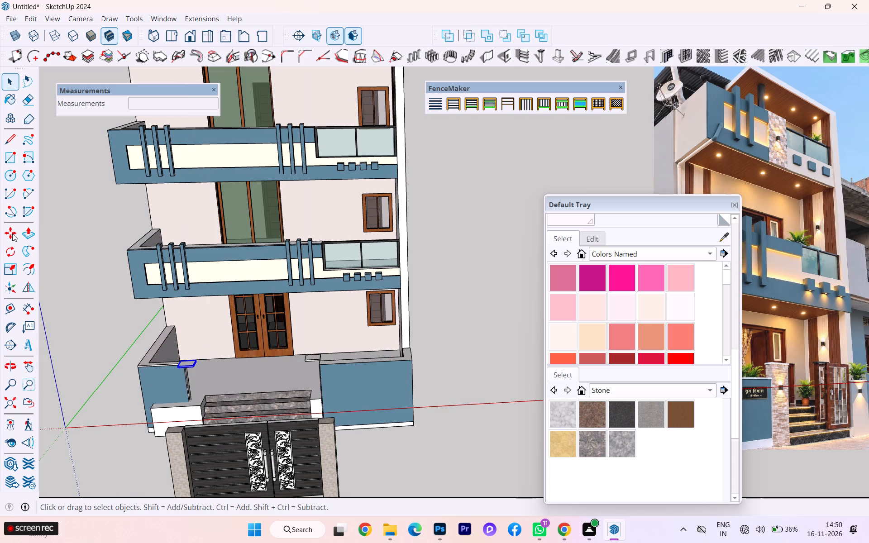
scroll(165, 351, "up", 3)
scroll(216, 368, "up", 2)
scroll(216, 369, "down", 1)
scroll(216, 370, "up", 1)
scroll(183, 388, "up", 2)
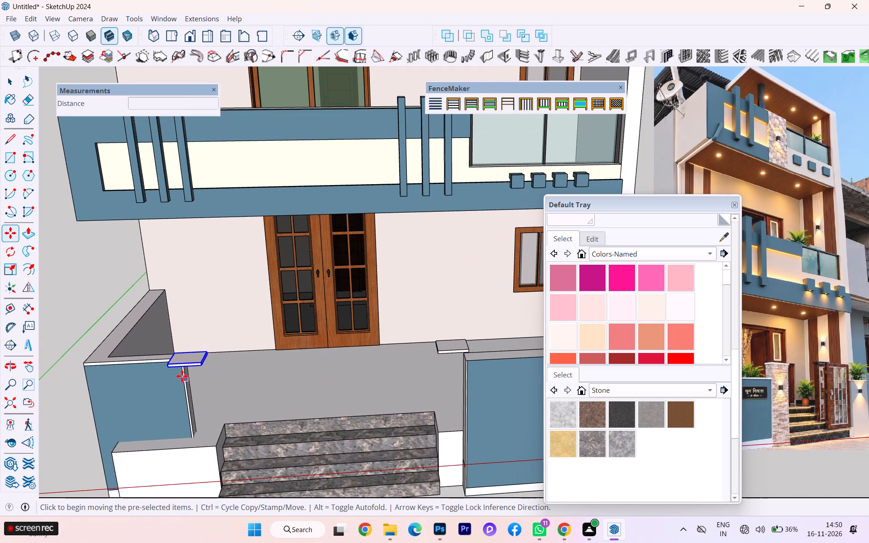
left_click(186, 368)
scroll(172, 384, "down", 7)
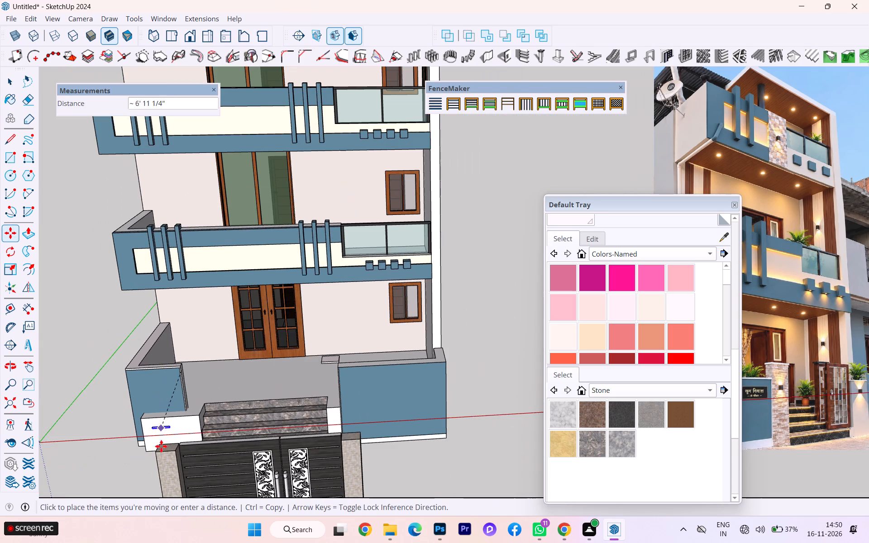
scroll(164, 452, "up", 3)
scroll(164, 452, "down", 1)
scroll(164, 452, "up", 7)
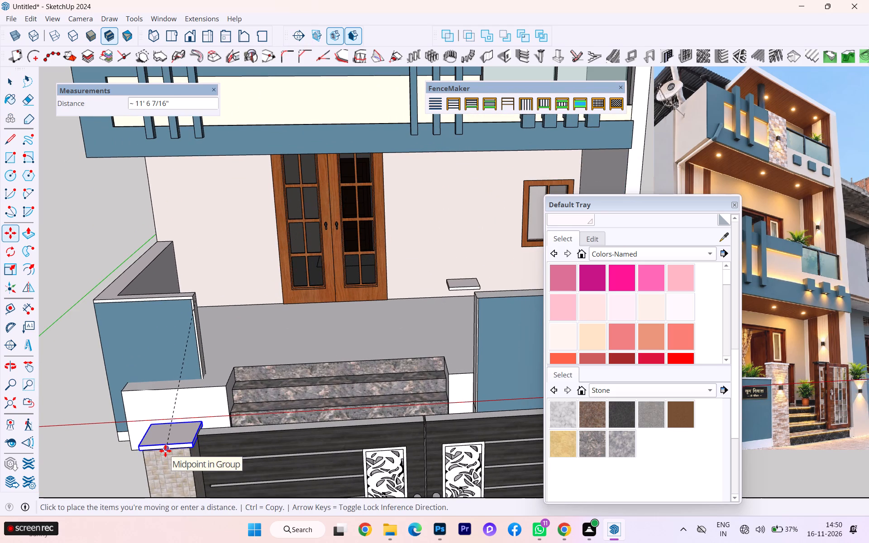
left_click(165, 451)
Shift the left pillar's cap 1" toward the street along the green axis.
middle_click_drag(158, 457, 261, 438)
middle_click(263, 433)
scroll(277, 414, "down", 1)
scroll(277, 414, "up", 2)
scroll(278, 413, "down", 2)
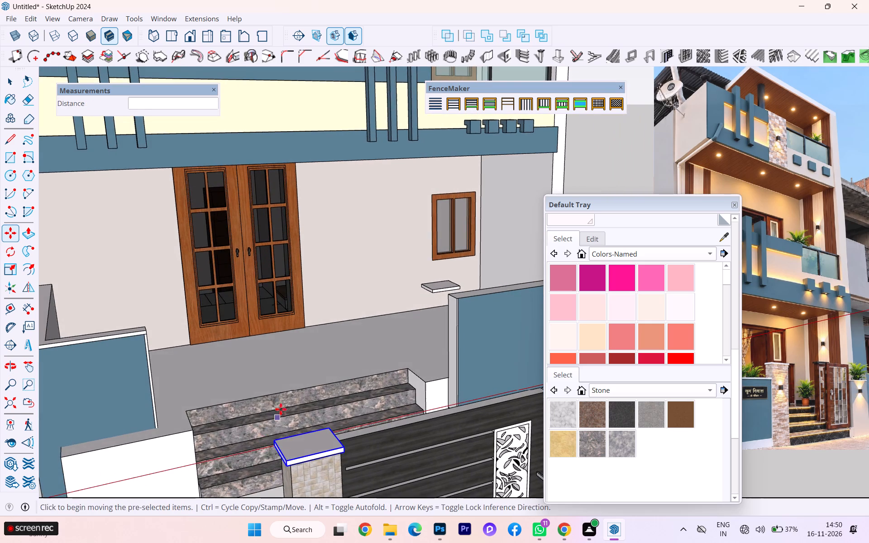
scroll(279, 412, "up", 1)
scroll(291, 479, "down", 1)
scroll(288, 478, "up", 9)
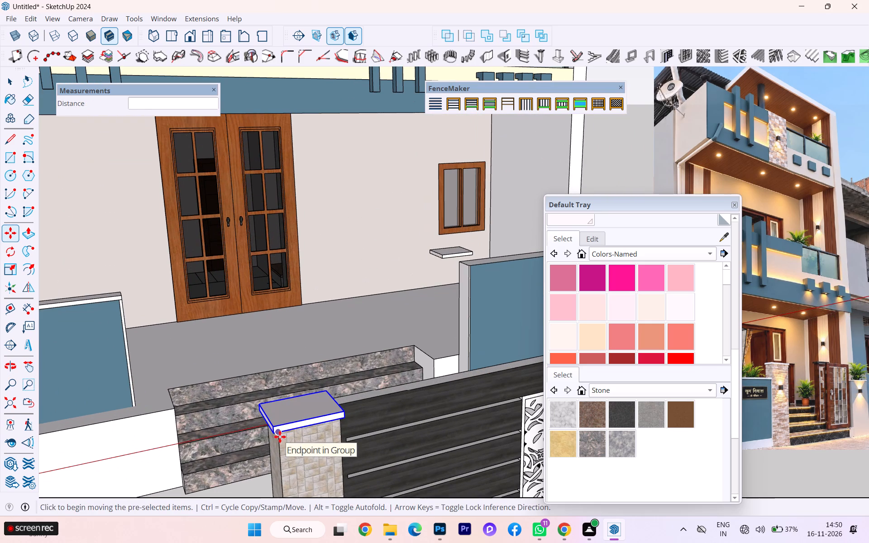
left_click(280, 437)
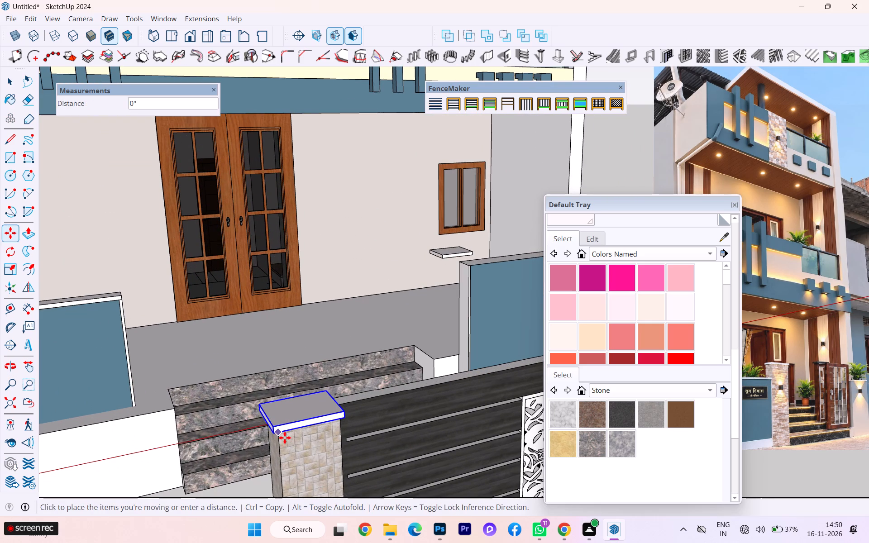
key("Right")
key("Left")
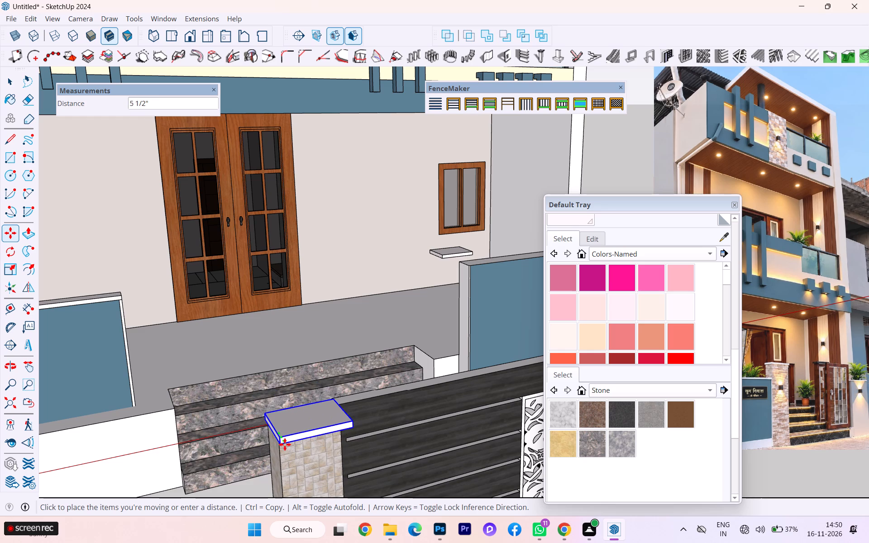
key("1")
key("Return")
Move the remaining cap slab about 11' 6 3/8" onto the top of the gate's right stone pillar.
scroll(285, 446, "down", 4)
middle_click_drag(269, 449, 134, 426)
scroll(146, 424, "up", 1)
scroll(340, 413, "down", 4)
scroll(388, 422, "down", 2)
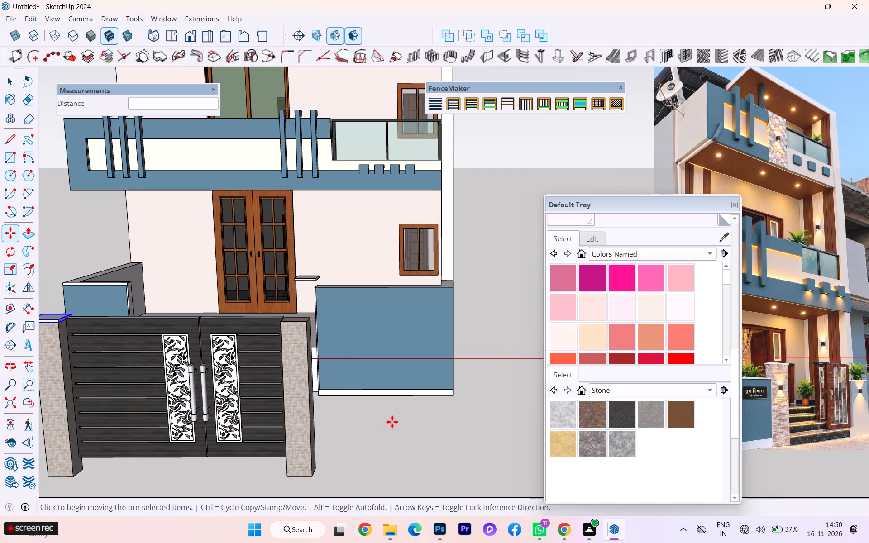
scroll(392, 422, "down", 2)
left_click(16, 92)
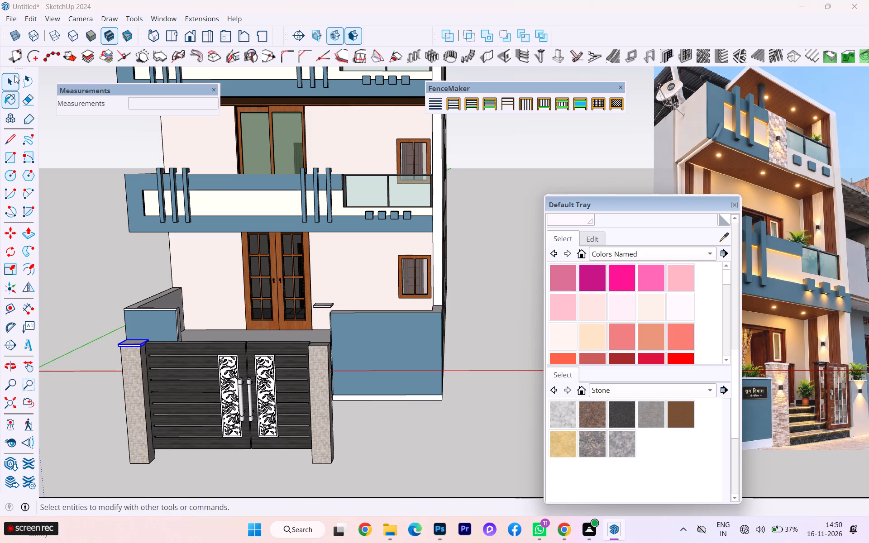
left_click(14, 74)
left_click(71, 231)
scroll(245, 306, "up", 2)
scroll(250, 303, "down", 1)
scroll(251, 303, "up", 2)
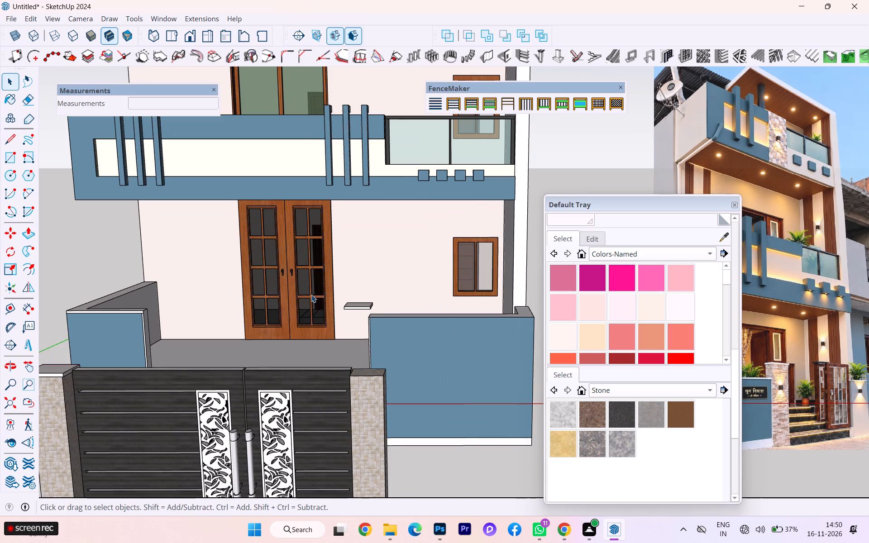
left_click(359, 305)
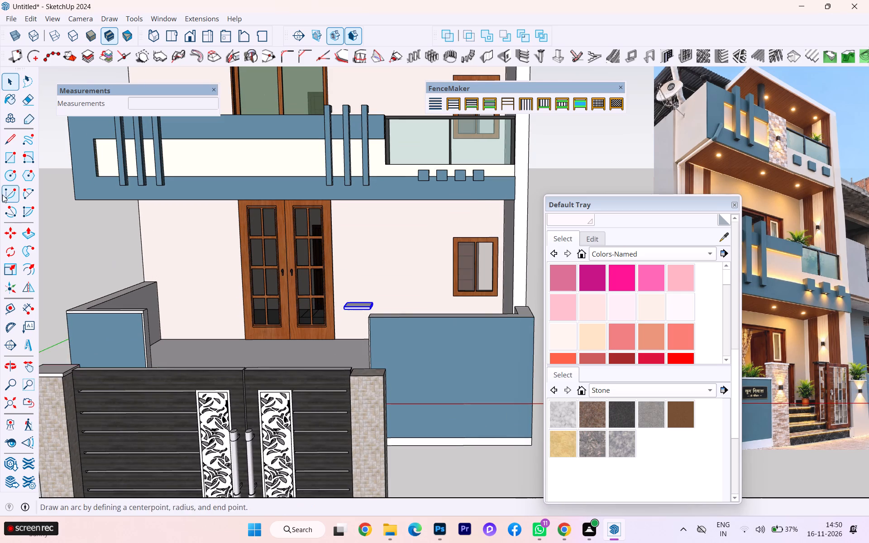
left_click(11, 234)
scroll(243, 290, "up", 3)
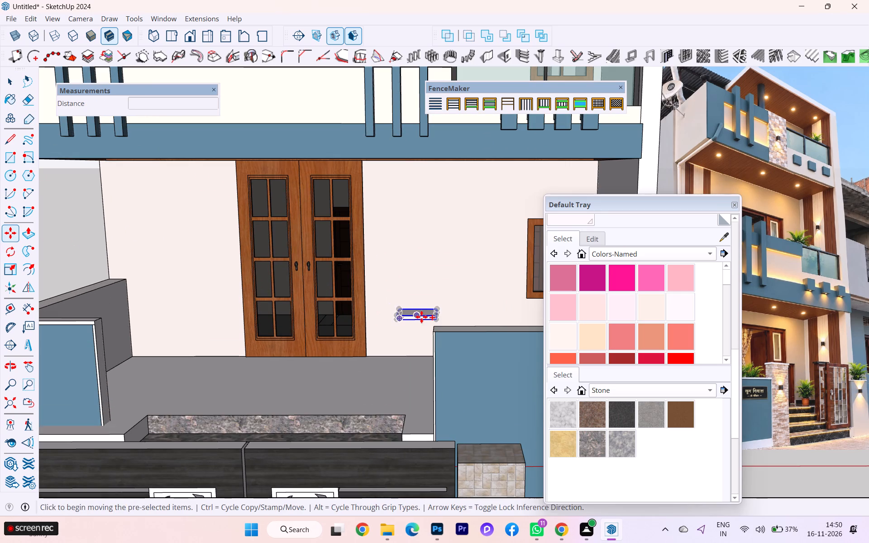
left_click(419, 320)
scroll(418, 308, "down", 4)
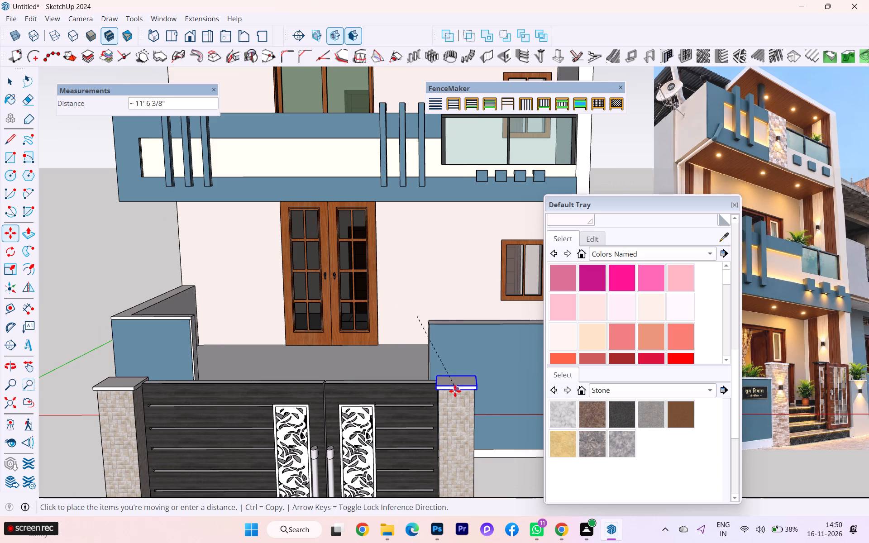
scroll(455, 391, "up", 5)
left_click(455, 391)
Shift the right pillar's cap about 2 5/8" toward the street along the green axis and deselect it.
middle_click_drag(460, 399, 279, 409)
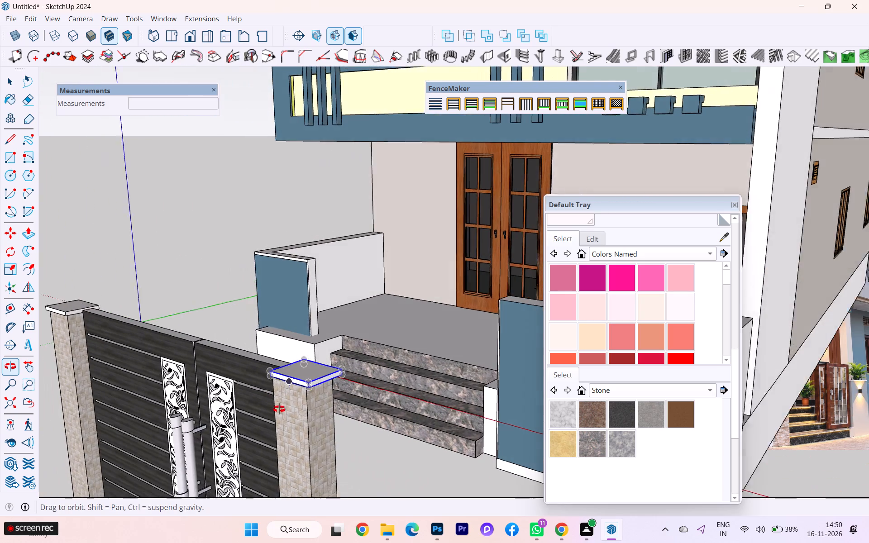
middle_click_drag(279, 409, 280, 409)
scroll(350, 386, "up", 3)
scroll(339, 377, "down", 1)
scroll(339, 377, "up", 5)
left_click(262, 387)
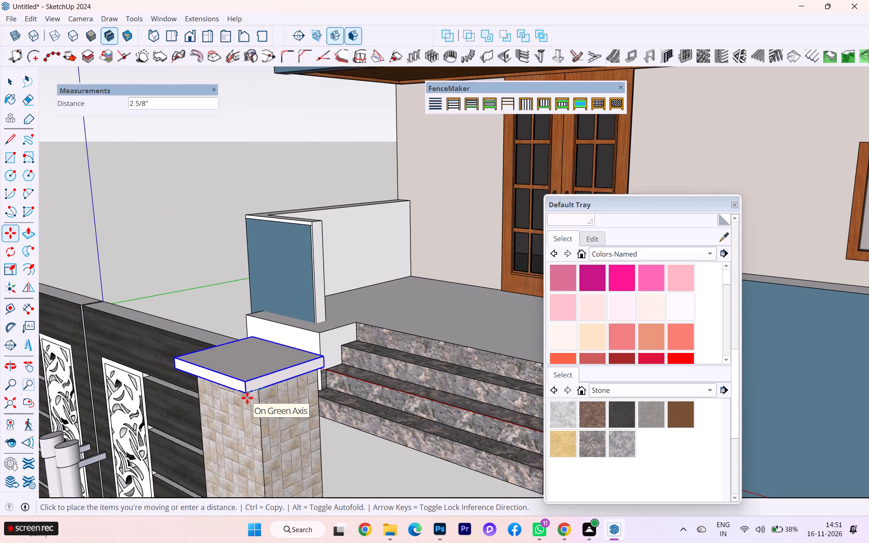
left_click(248, 397)
left_click(7, 79)
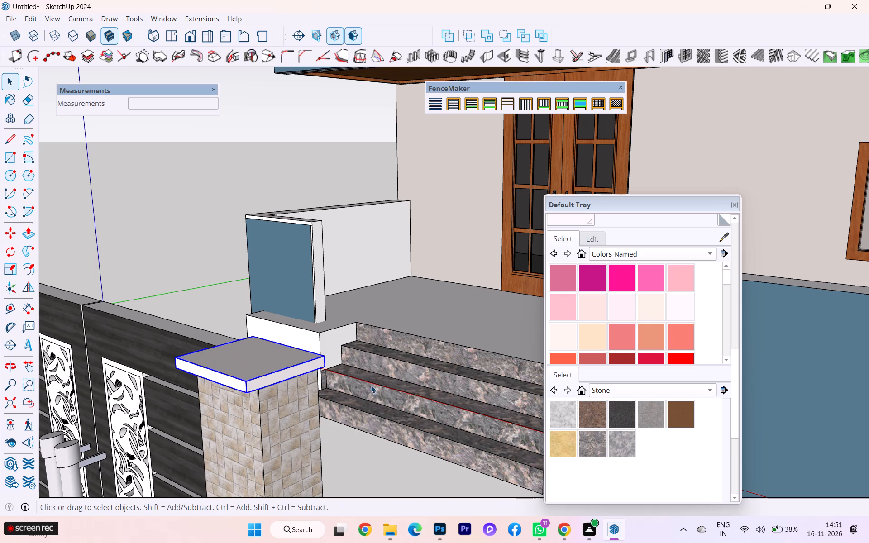
left_click(373, 443)
Check what the gate and pillar group and the group with the entrance steps contain by selecting each one.
scroll(340, 380, "down", 2)
scroll(344, 379, "up", 1)
scroll(344, 379, "down", 4)
scroll(364, 381, "up", 1)
scroll(364, 382, "down", 1)
left_click(329, 379)
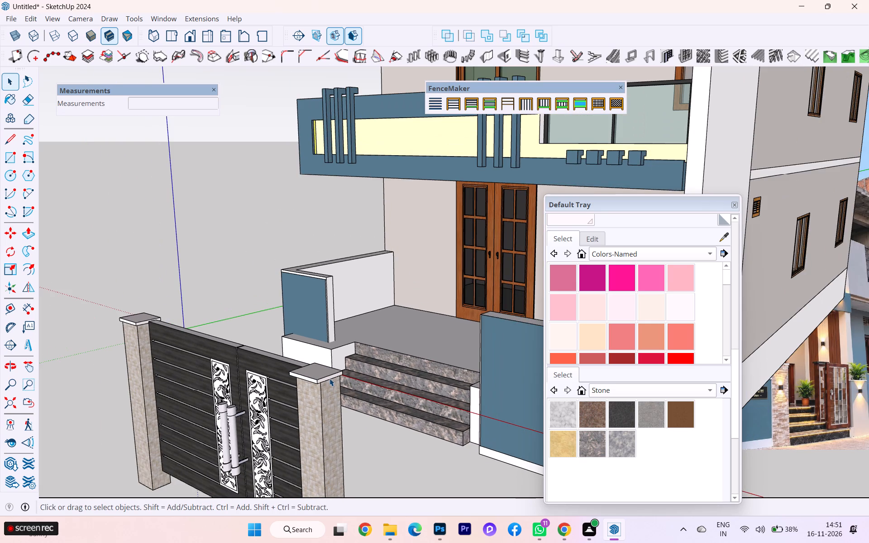
left_click(334, 393, "ctrl")
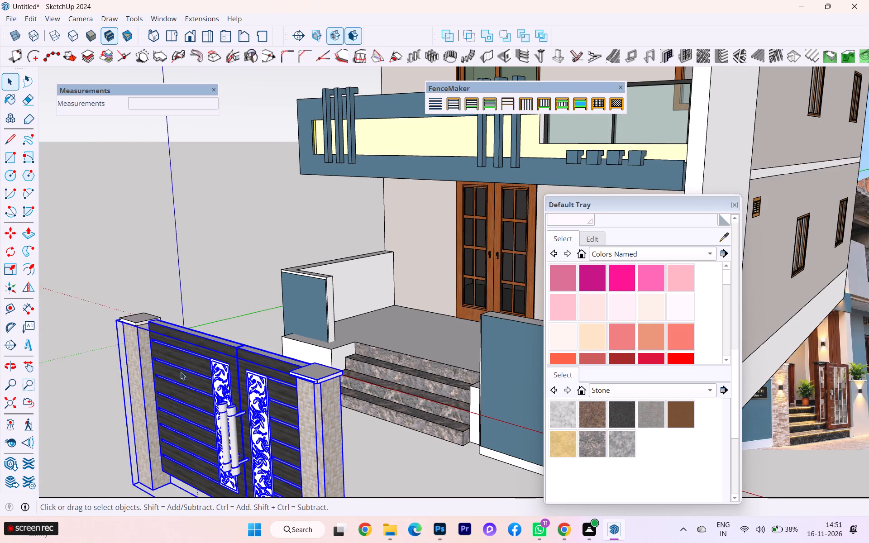
left_click(331, 402)
left_click(331, 402)
left_click(374, 410)
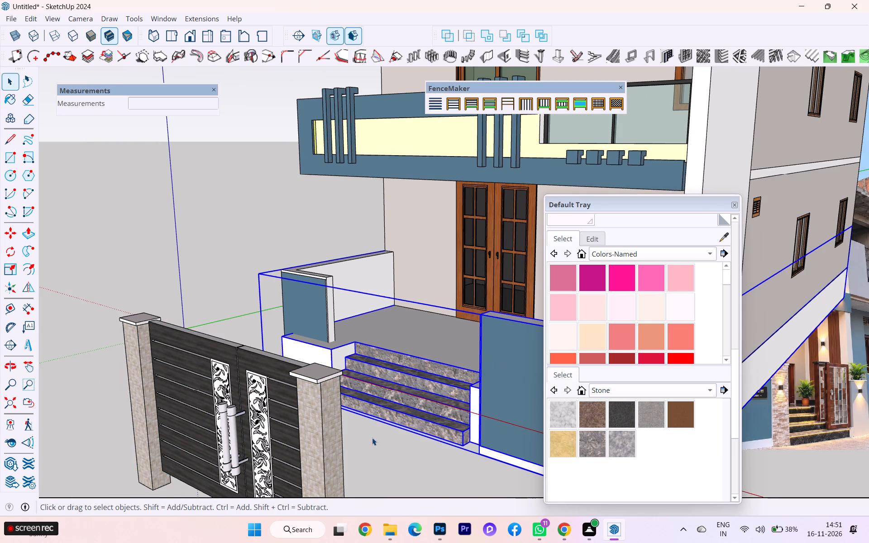
Open the gate and pillar group, examine its stone pillar, and close the group again.
left_click(316, 412)
double_click(318, 412)
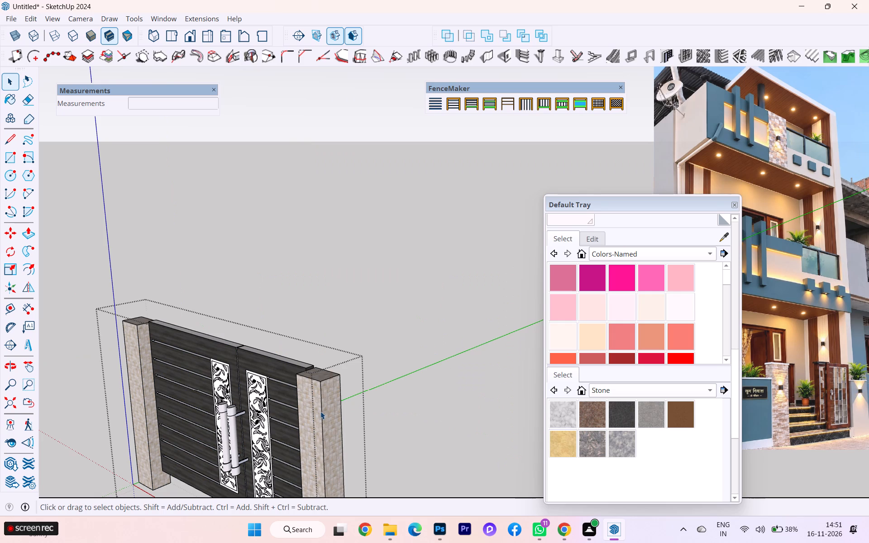
left_click(320, 411)
left_click(380, 410)
scroll(382, 391, "down", 4)
left_click(230, 385)
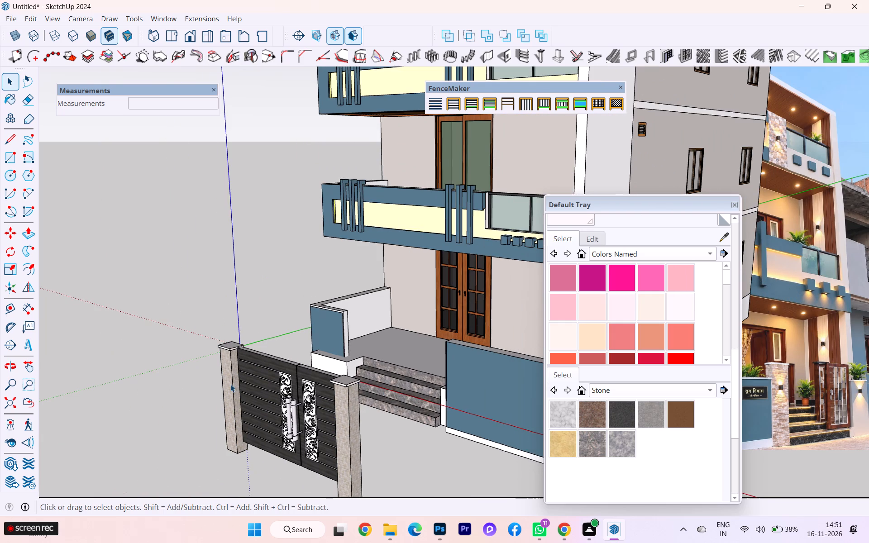
left_click(370, 418)
Open the group with the entrance steps, examine the individual stair riser faces, and close the group.
scroll(201, 372, "down", 2)
middle_click_drag(205, 377, 301, 393)
scroll(409, 372, "up", 4)
scroll(482, 377, "up", 2)
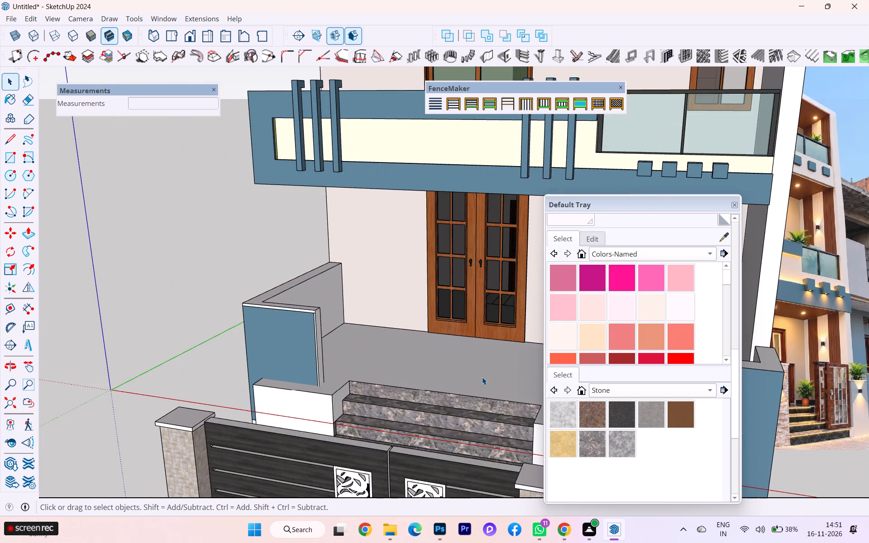
scroll(228, 367, "down", 1)
scroll(358, 363, "down", 3)
scroll(325, 386, "up", 2)
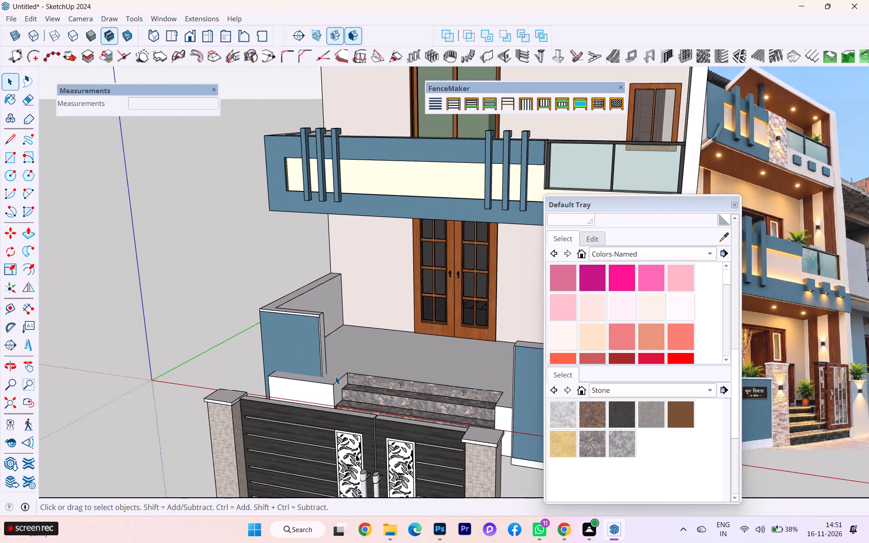
scroll(279, 365, "down", 7)
scroll(379, 348, "up", 3)
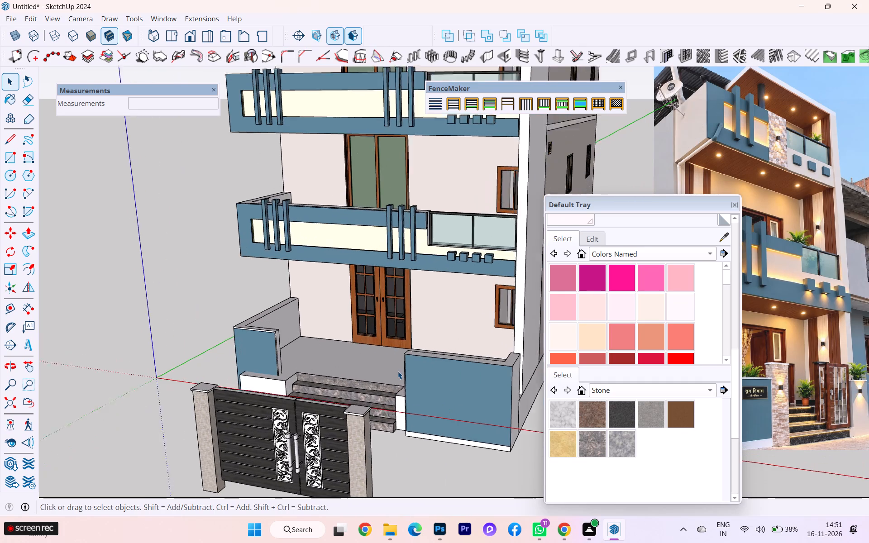
scroll(392, 403, "up", 3)
scroll(309, 385, "down", 2)
left_click(355, 394)
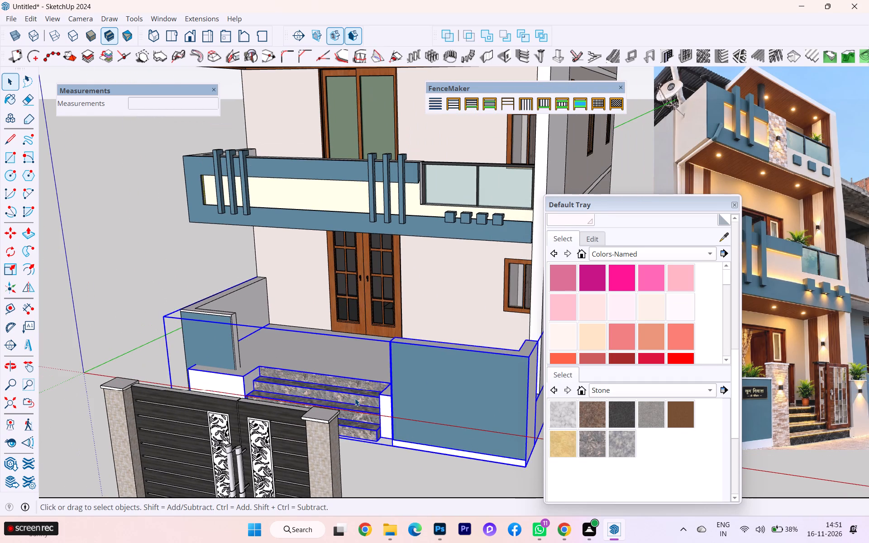
double_click(355, 398)
left_click(355, 398)
double_click(335, 401)
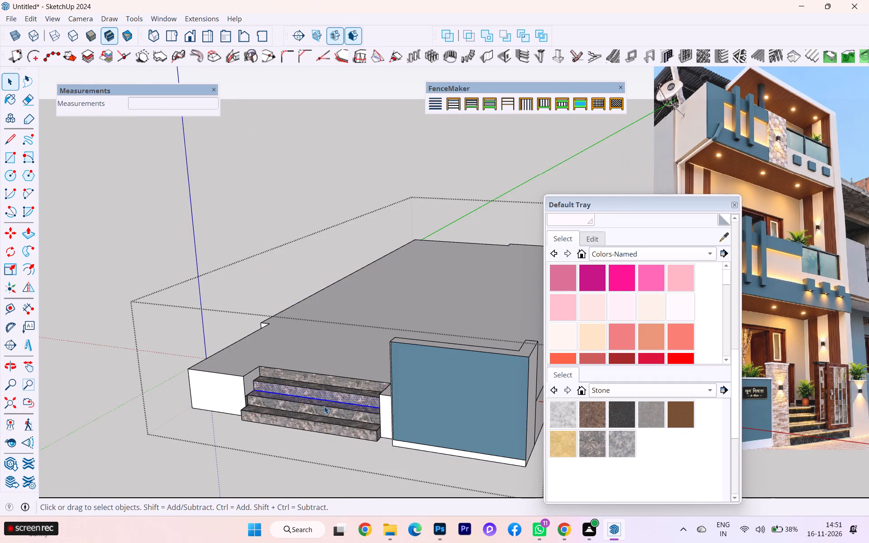
left_click(322, 406)
left_click(319, 453)
left_click_drag(322, 431, 317, 392)
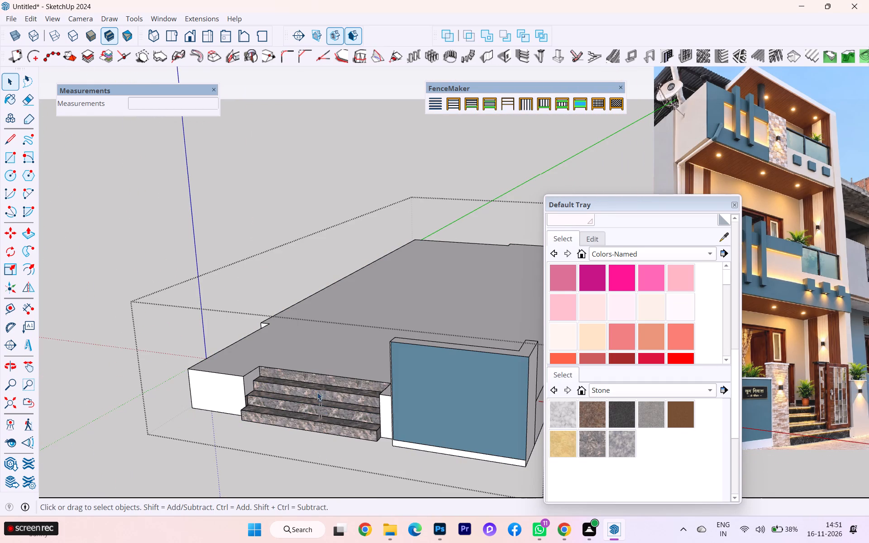
left_click_drag(317, 392, 316, 381)
left_click(284, 444)
scroll(348, 404, "down", 3)
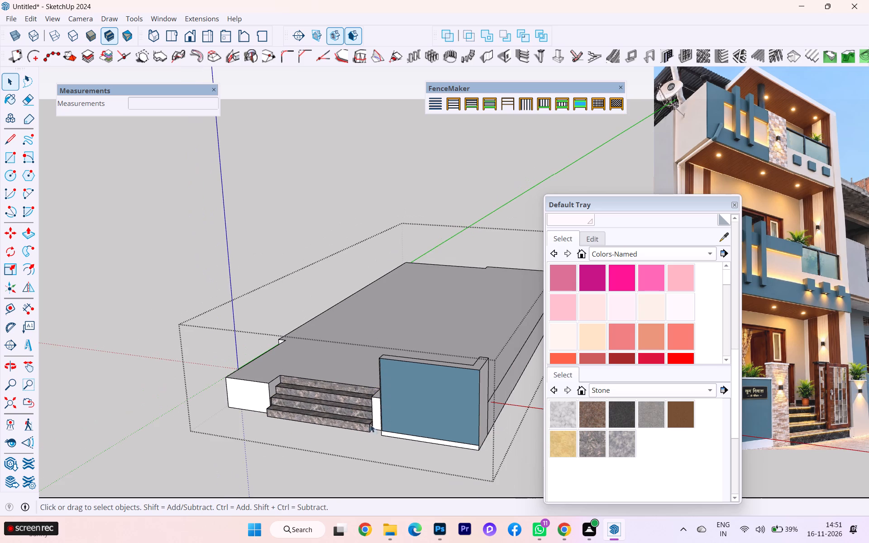
left_click(353, 436)
left_click(125, 182)
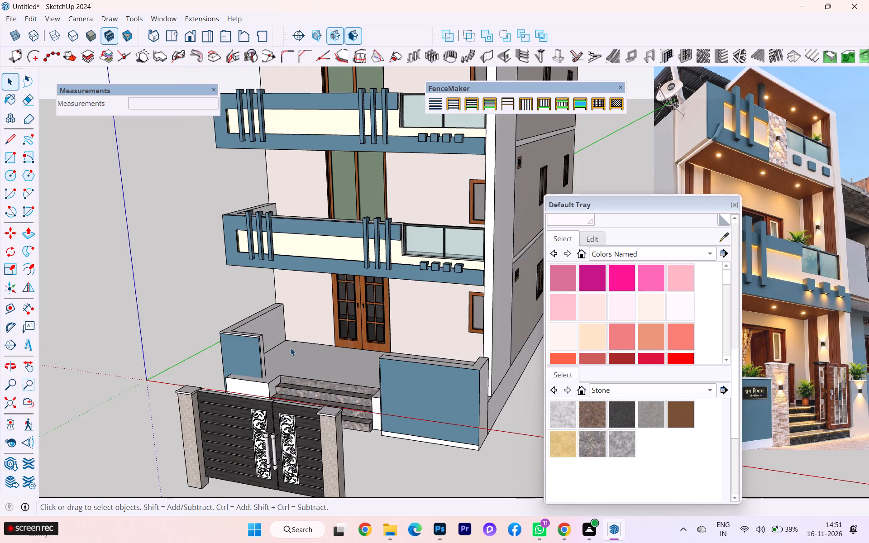
Reopen the plinth group, examine the blue front wall face beside the steps, and close the group.
scroll(508, 384, "down", 1)
scroll(508, 384, "up", 4)
scroll(506, 379, "down", 2)
left_click(424, 409)
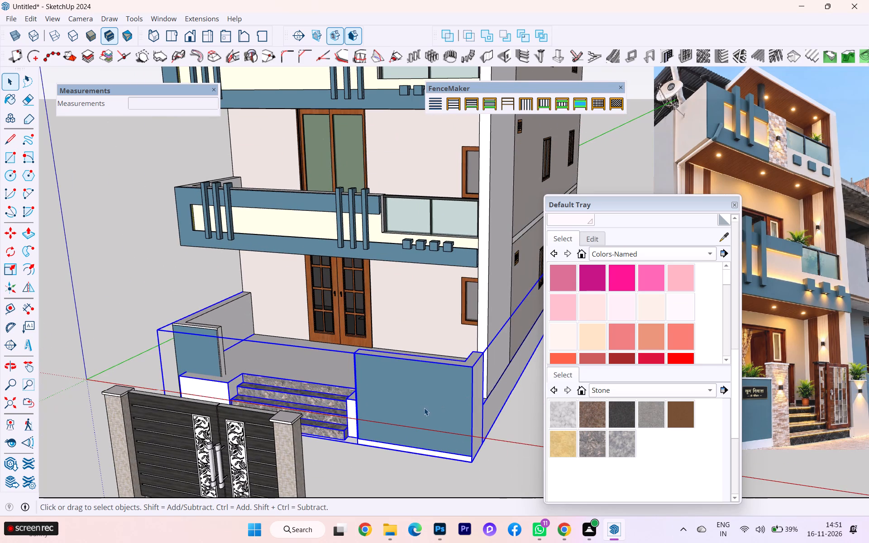
triple_click(435, 405)
double_click(436, 405)
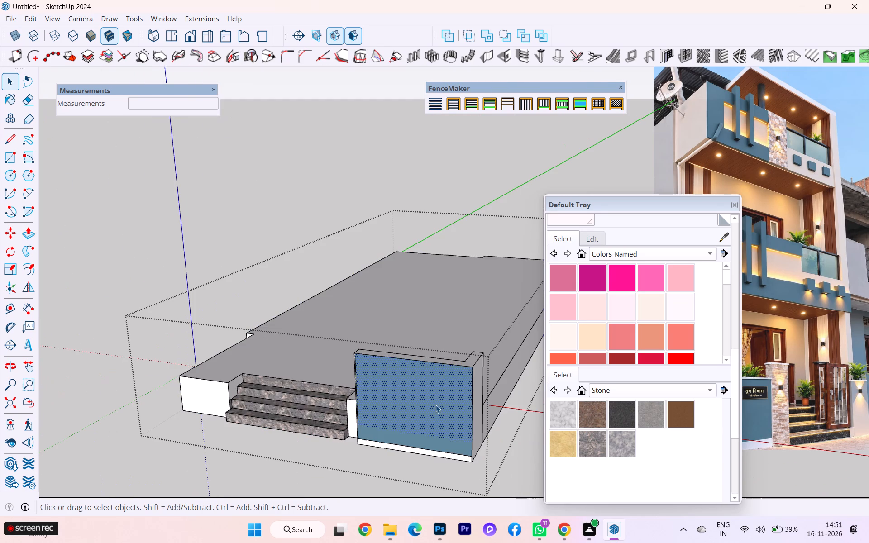
scroll(410, 404, "down", 4)
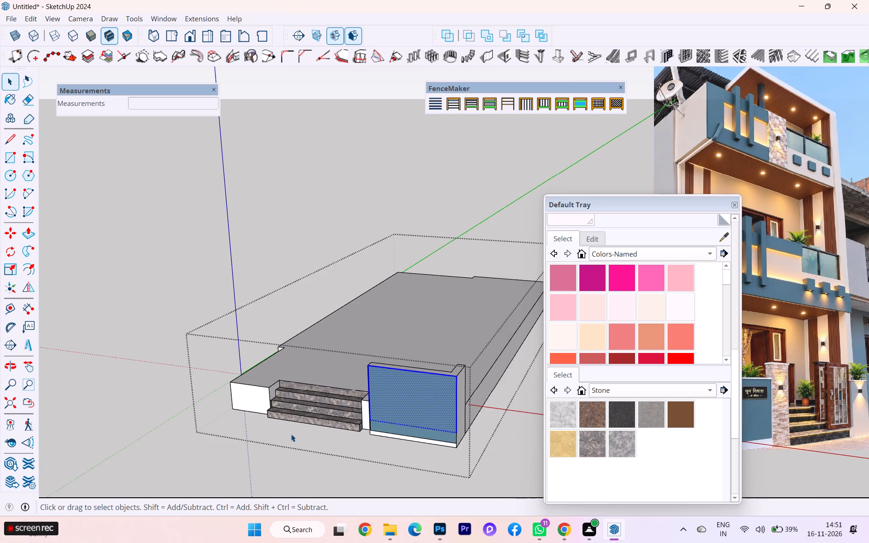
left_click(276, 440)
scroll(382, 425, "down", 4)
scroll(412, 391, "up", 2)
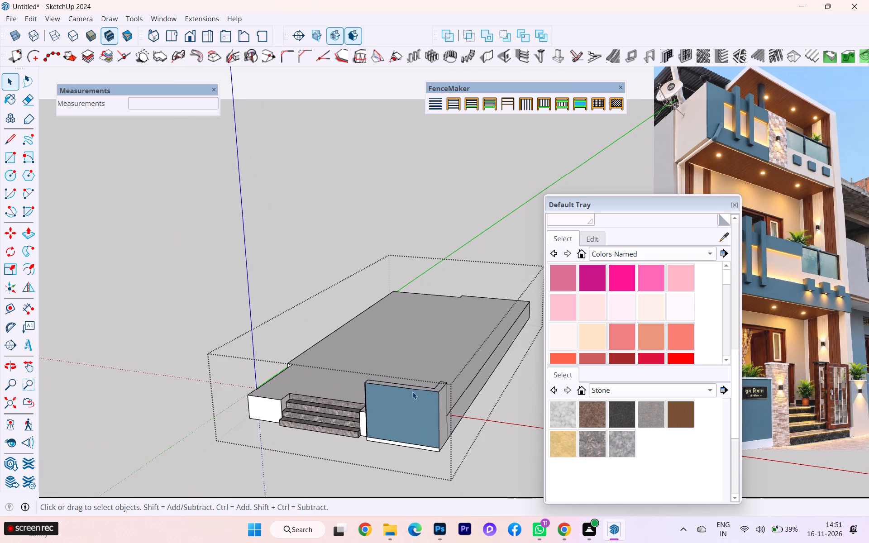
scroll(412, 391, "up", 2)
scroll(412, 391, "down", 1)
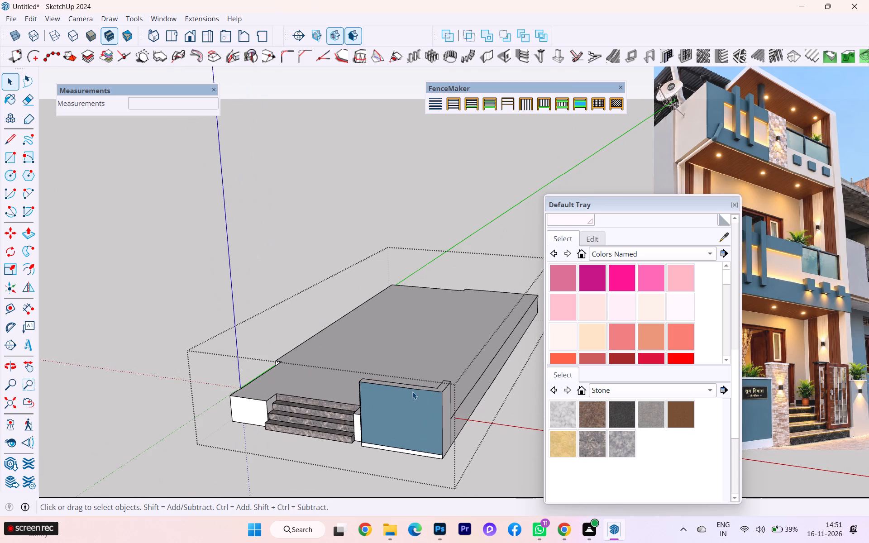
left_click(520, 450)
Push the top face of the L-shaped blue front wall beside the steps down 5' 5" inside the plinth group.
scroll(463, 404, "up", 3)
middle_click_drag(429, 412, 415, 414)
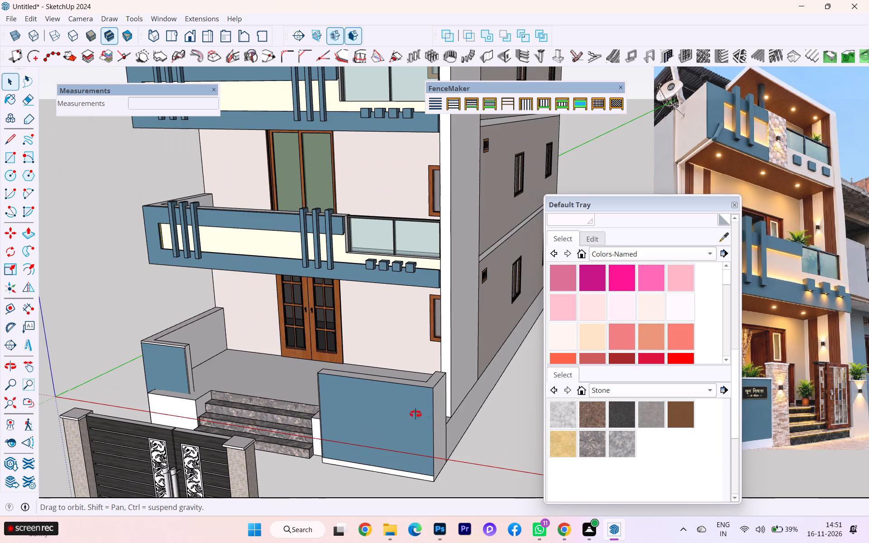
middle_click_drag(415, 414, 336, 430)
scroll(336, 427, "up", 1)
scroll(336, 427, "down", 1)
scroll(336, 424, "up", 3)
scroll(338, 416, "down", 1)
scroll(338, 414, "up", 1)
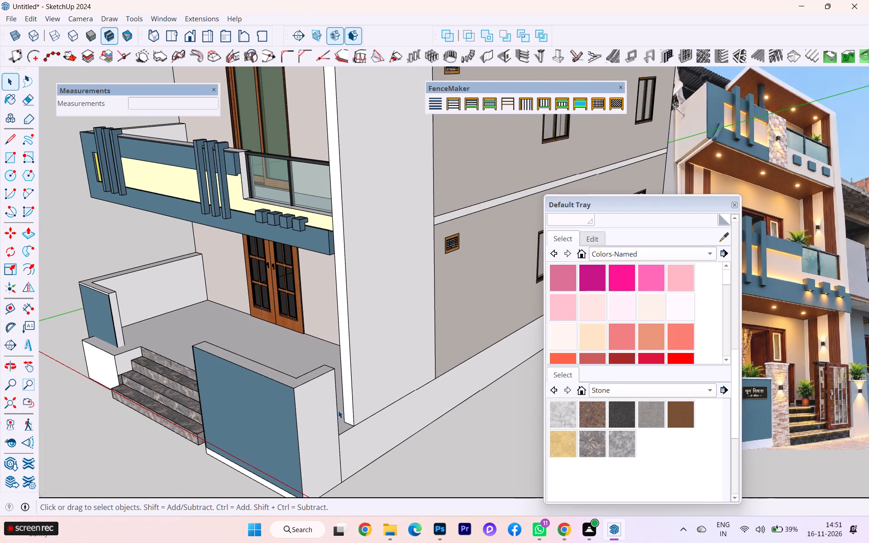
scroll(338, 410, "down", 2)
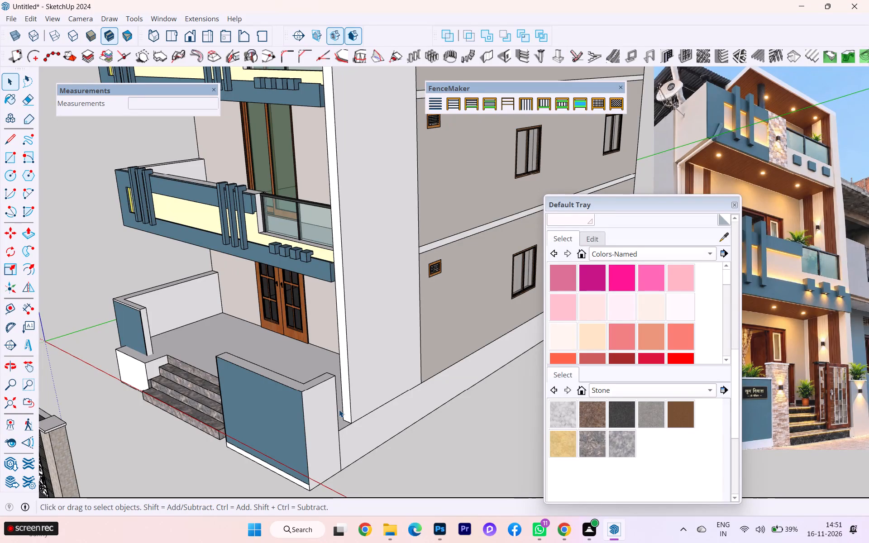
scroll(276, 356, "up", 1)
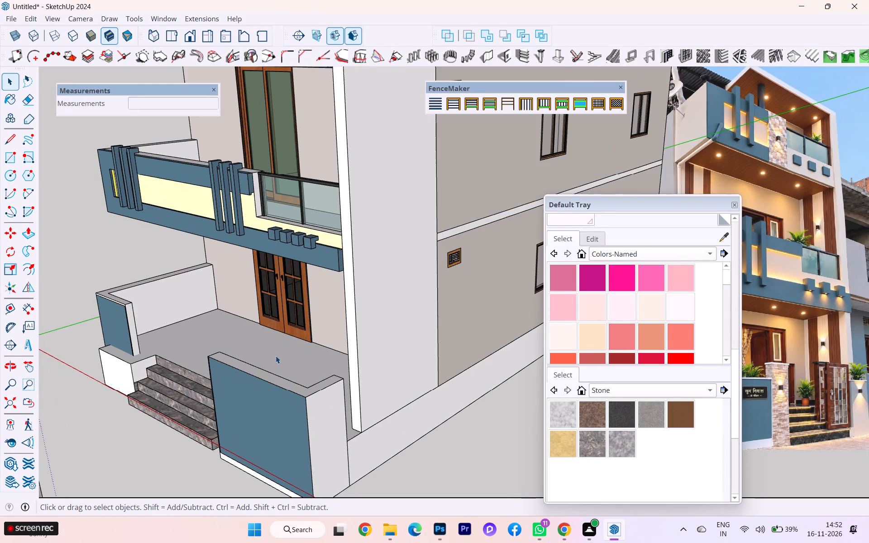
scroll(265, 397, "up", 2)
scroll(339, 408, "down", 3)
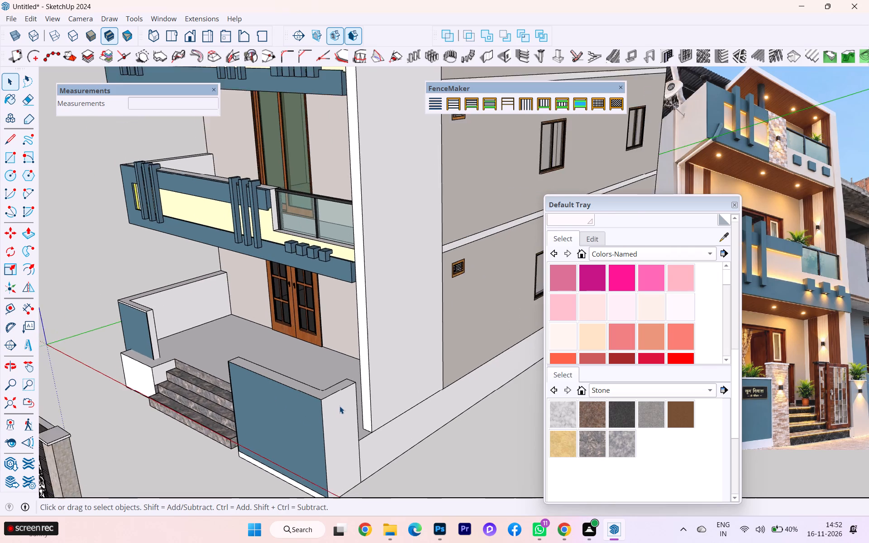
scroll(340, 405, "down", 2)
scroll(340, 402, "up", 1)
left_click(331, 393)
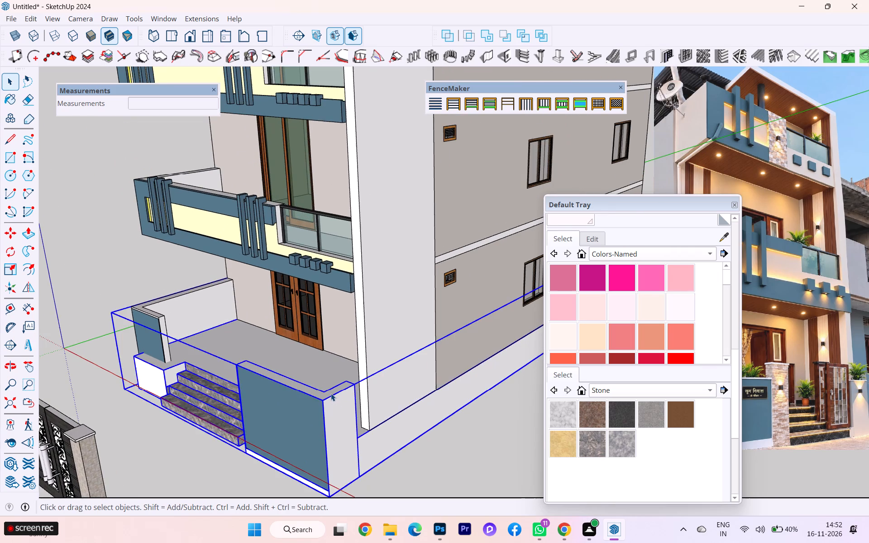
scroll(331, 393, "up", 1)
scroll(331, 393, "down", 2)
scroll(331, 393, "up", 6)
double_click(331, 390)
left_click(325, 395)
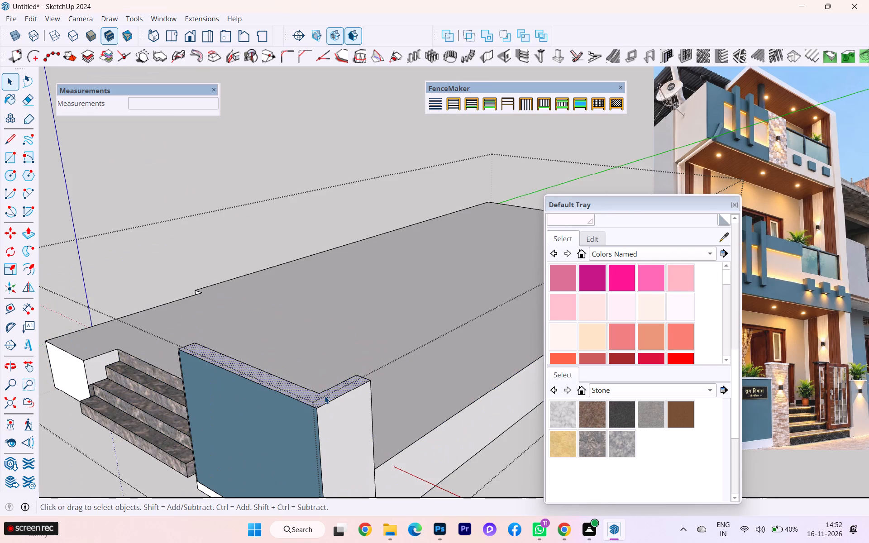
key("p")
key("Return")
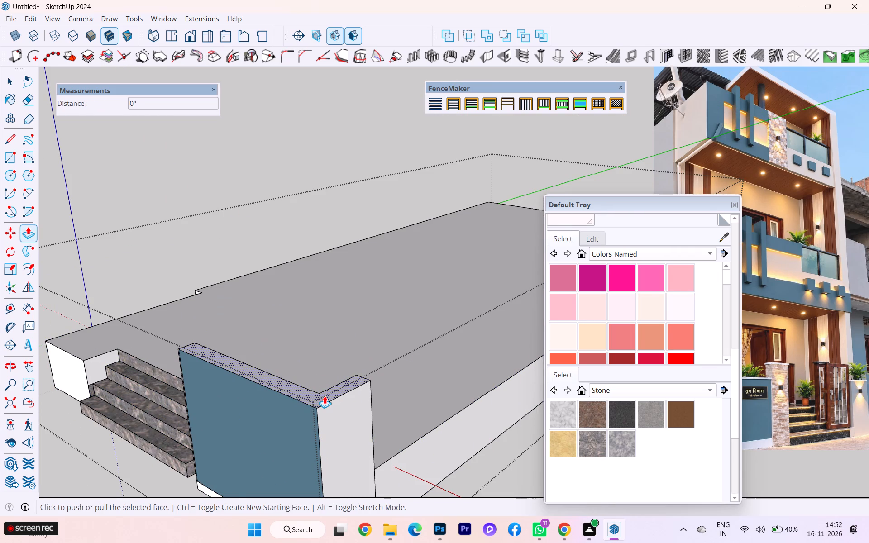
left_click(325, 396)
scroll(258, 383, "down", 2)
scroll(258, 382, "up", 1)
scroll(257, 382, "down", 3)
scroll(255, 381, "up", 2)
scroll(254, 380, "down", 4)
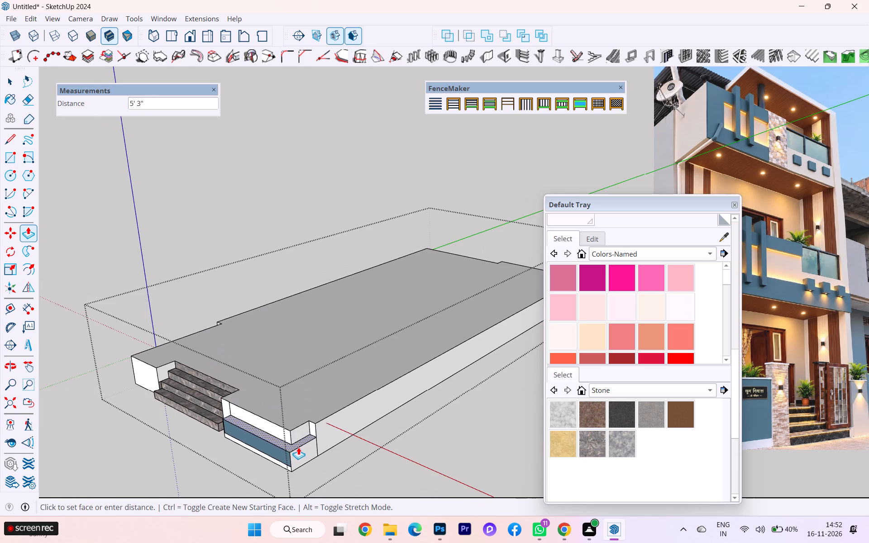
left_click(298, 448)
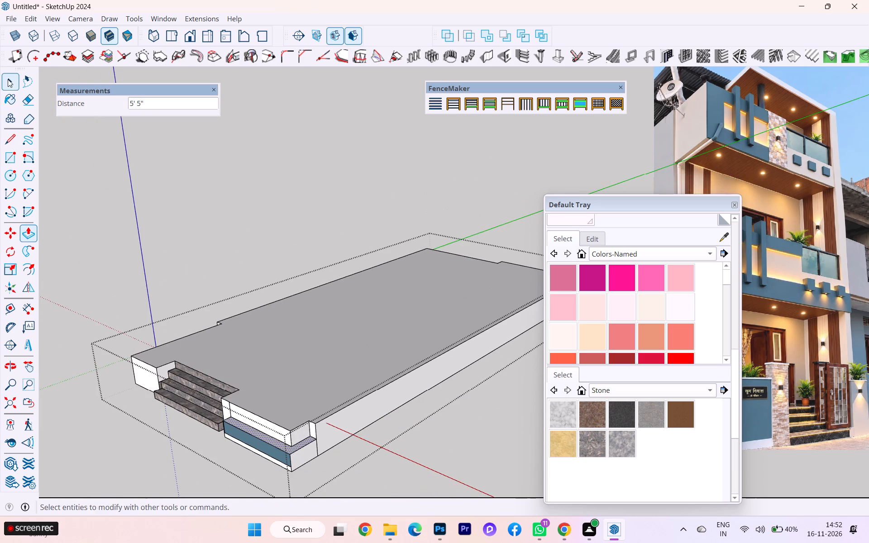
left_click(8, 79)
left_click(477, 428)
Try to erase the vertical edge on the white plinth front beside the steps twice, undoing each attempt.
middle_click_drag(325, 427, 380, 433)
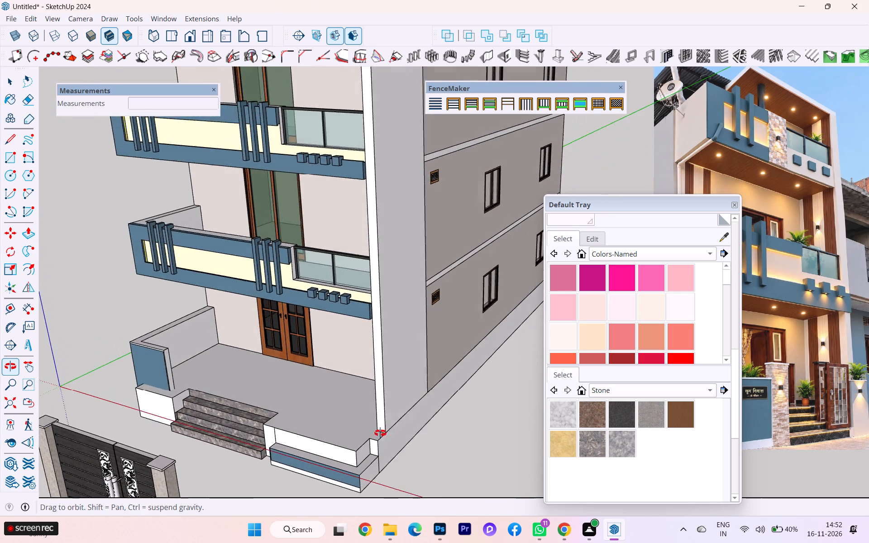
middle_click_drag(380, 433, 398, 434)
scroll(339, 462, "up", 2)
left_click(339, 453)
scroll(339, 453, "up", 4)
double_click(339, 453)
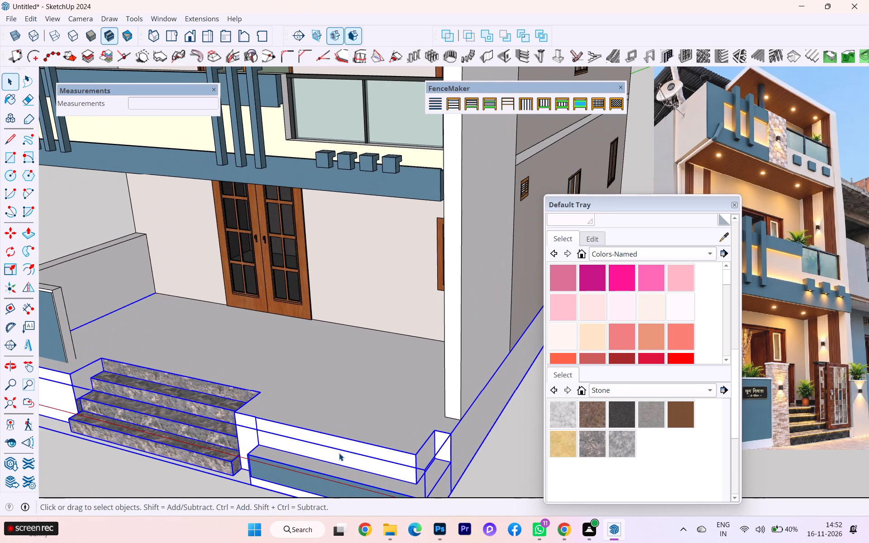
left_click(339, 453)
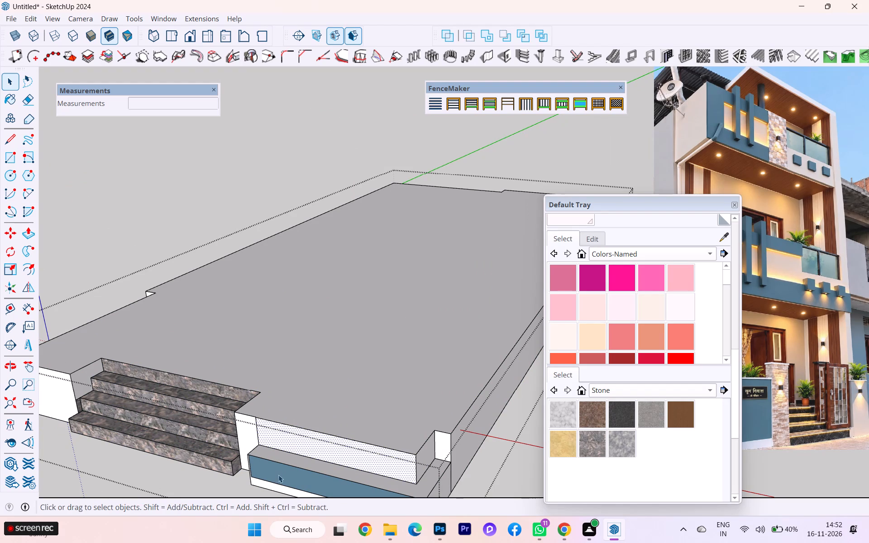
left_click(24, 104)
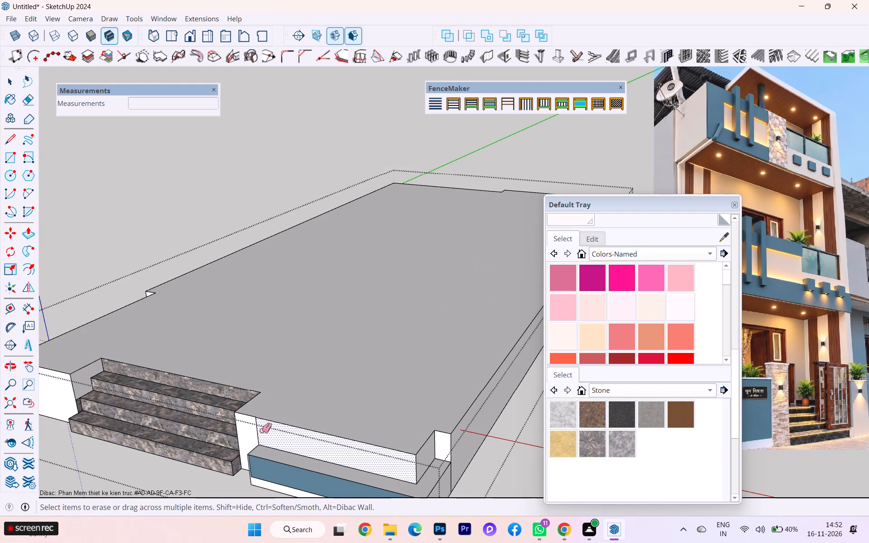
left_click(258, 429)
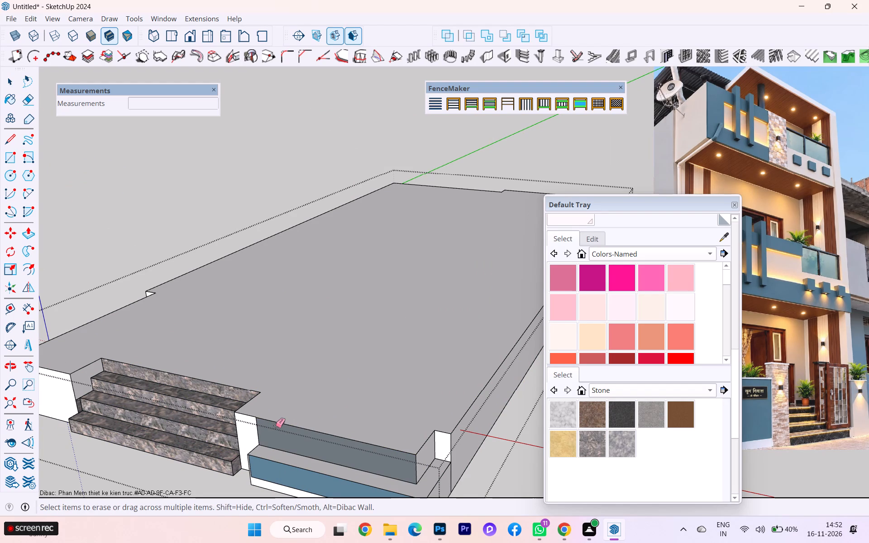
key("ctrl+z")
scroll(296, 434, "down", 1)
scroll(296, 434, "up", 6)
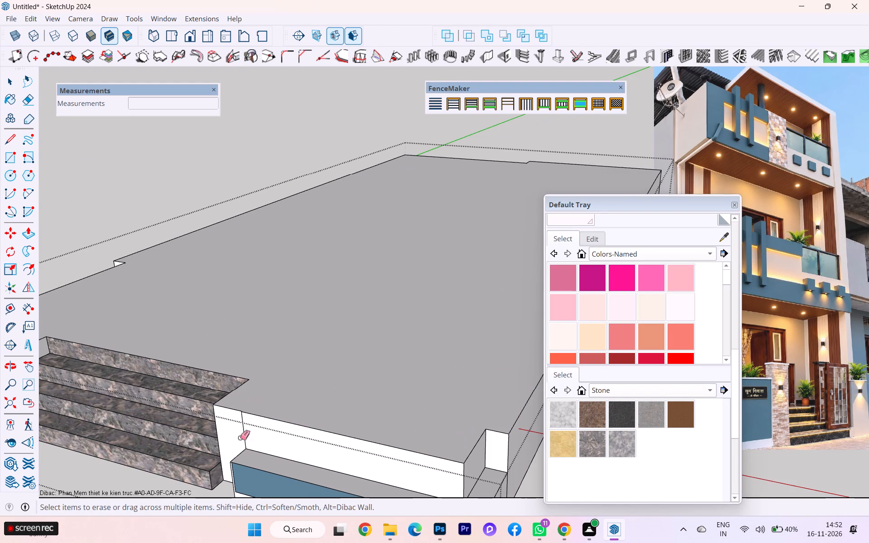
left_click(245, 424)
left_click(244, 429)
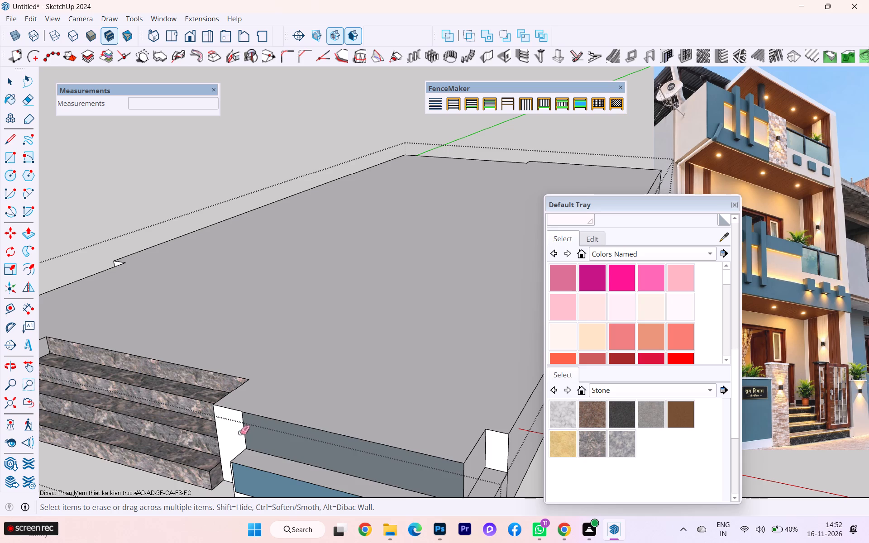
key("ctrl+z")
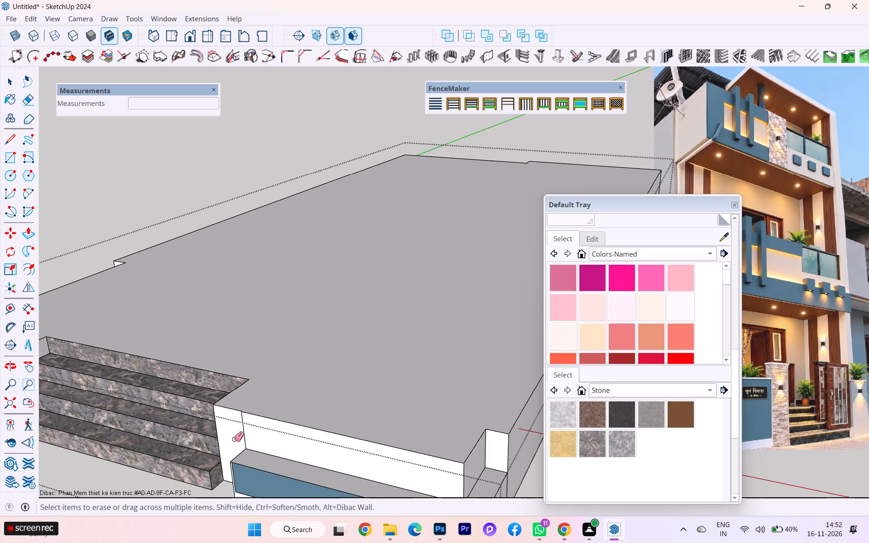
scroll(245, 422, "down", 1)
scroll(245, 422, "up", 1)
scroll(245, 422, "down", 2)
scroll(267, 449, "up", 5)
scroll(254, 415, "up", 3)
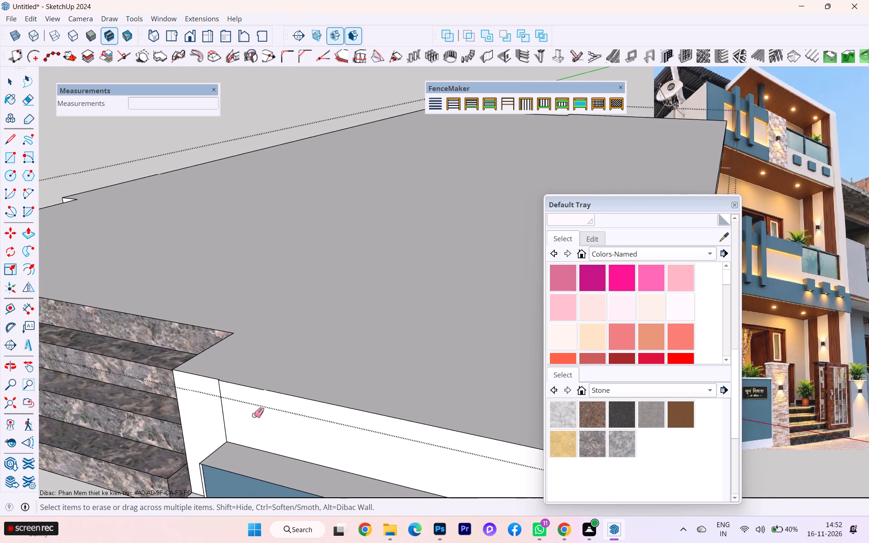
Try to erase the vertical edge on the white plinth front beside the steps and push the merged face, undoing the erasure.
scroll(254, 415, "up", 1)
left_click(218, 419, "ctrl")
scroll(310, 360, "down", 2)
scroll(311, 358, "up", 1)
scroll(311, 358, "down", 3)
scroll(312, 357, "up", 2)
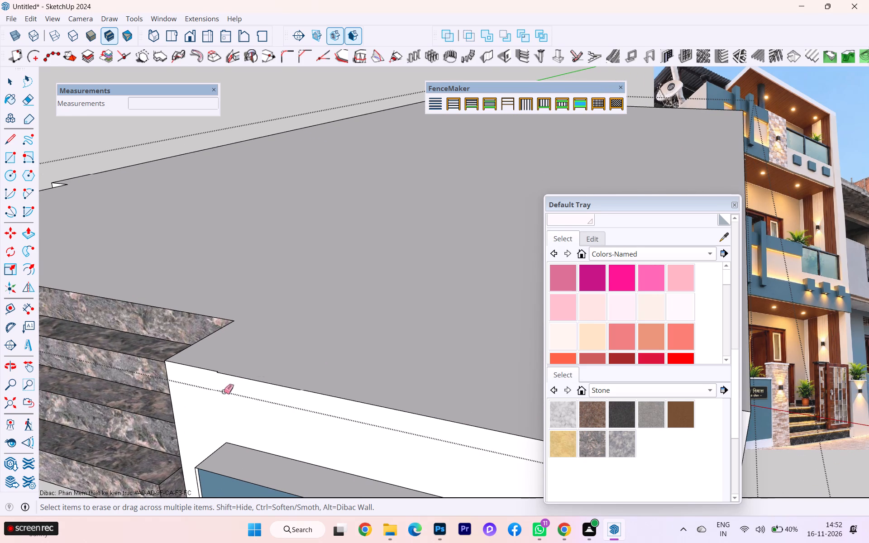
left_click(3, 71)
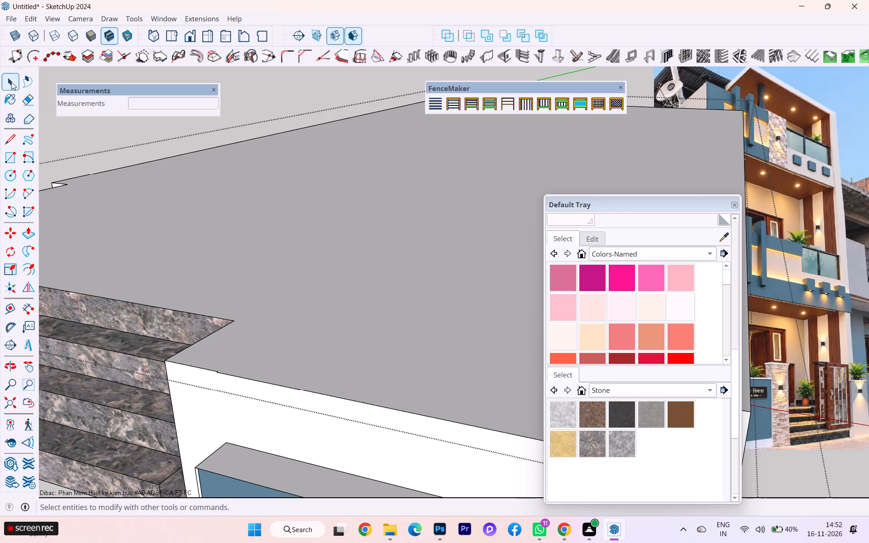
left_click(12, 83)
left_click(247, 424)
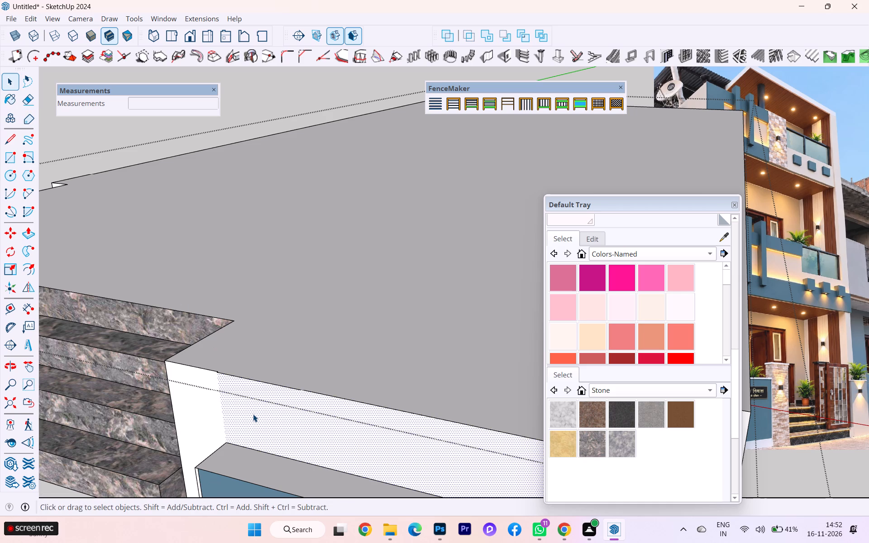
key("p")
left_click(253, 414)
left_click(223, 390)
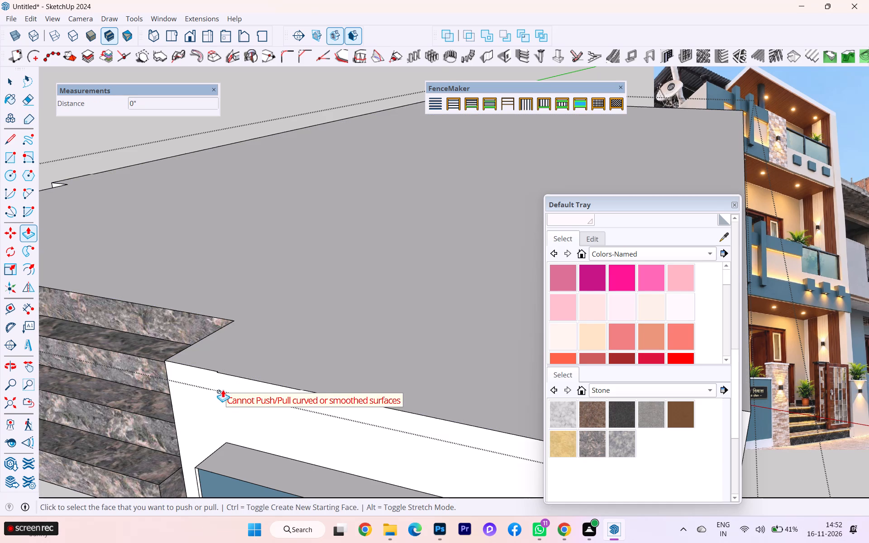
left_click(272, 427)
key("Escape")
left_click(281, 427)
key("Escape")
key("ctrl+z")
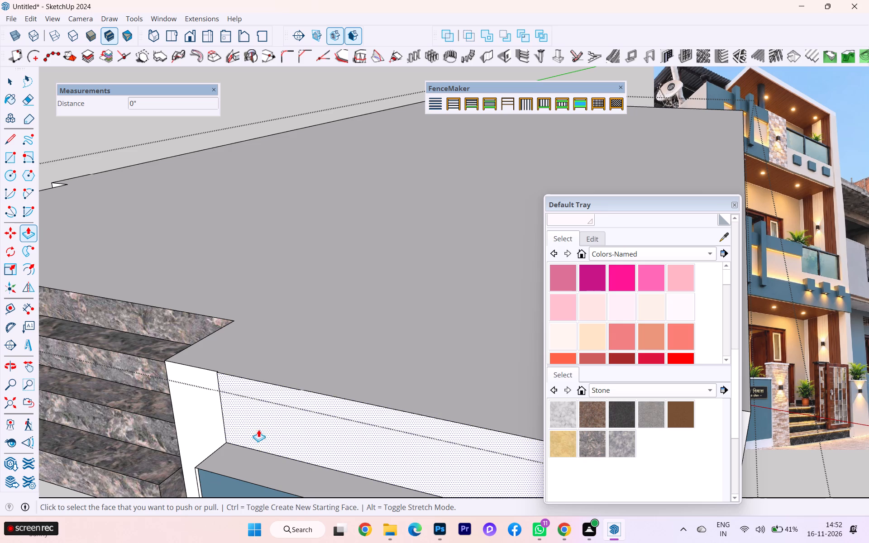
Push the white plinth front face above the low blue wall back about 5/16" and close the plinth group.
left_click(256, 422)
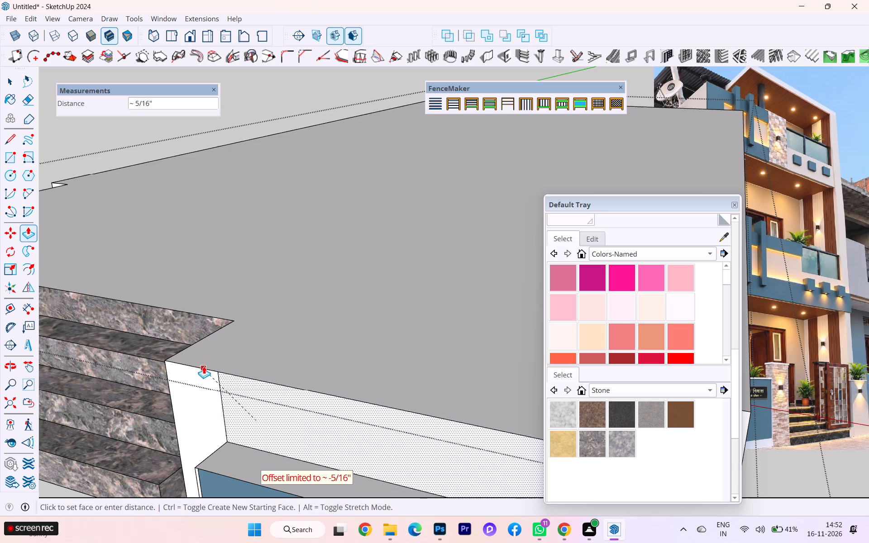
left_click(204, 366)
scroll(278, 361, "down", 1)
scroll(278, 361, "up", 1)
scroll(278, 360, "down", 2)
scroll(230, 340, "down", 5)
scroll(229, 340, "up", 1)
scroll(269, 371, "down", 3)
scroll(419, 399, "up", 3)
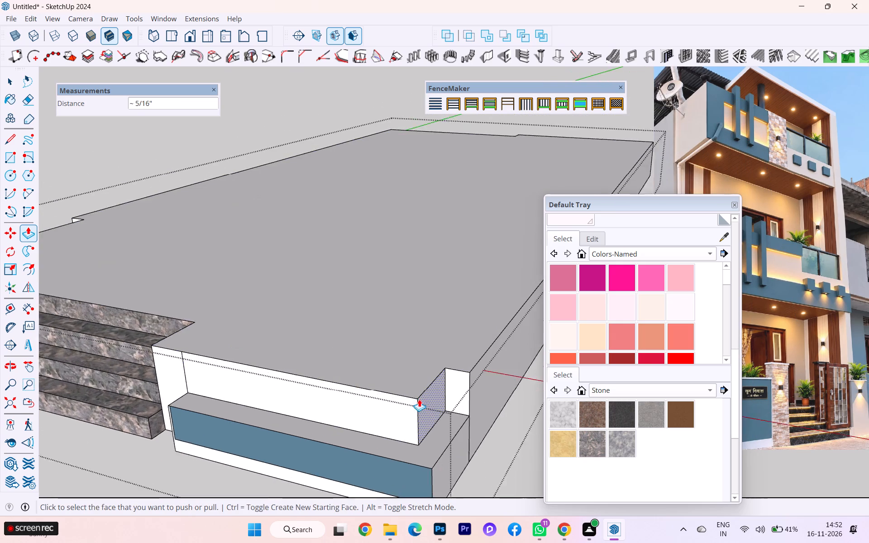
scroll(419, 399, "up", 2)
scroll(447, 395, "down", 10)
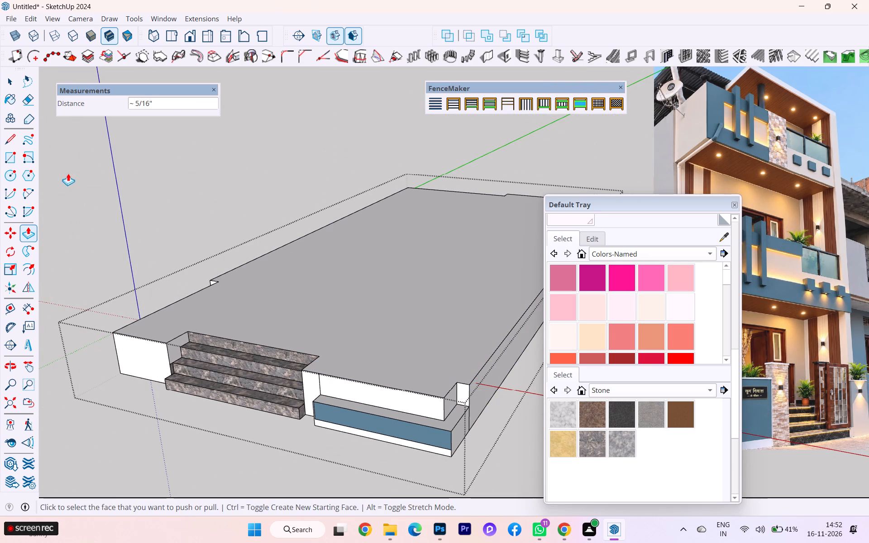
left_click(11, 77)
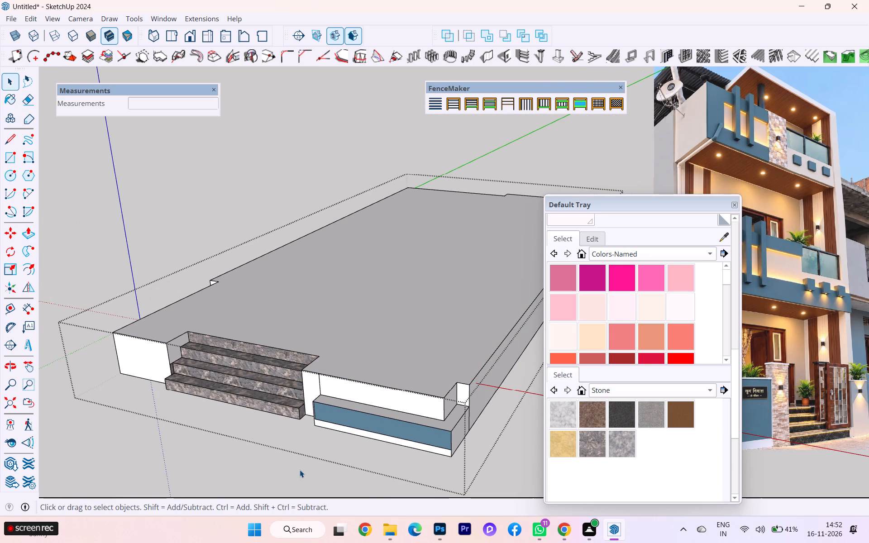
left_click(298, 462)
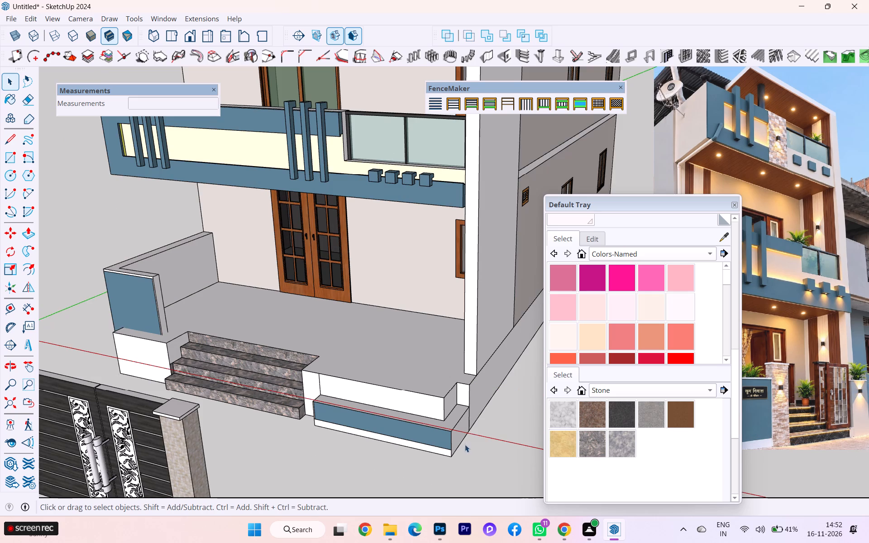
Examine the plinth front, entrance steps and blue walls together with the rest of the house.
scroll(359, 405, "down", 2)
scroll(191, 376, "up", 2)
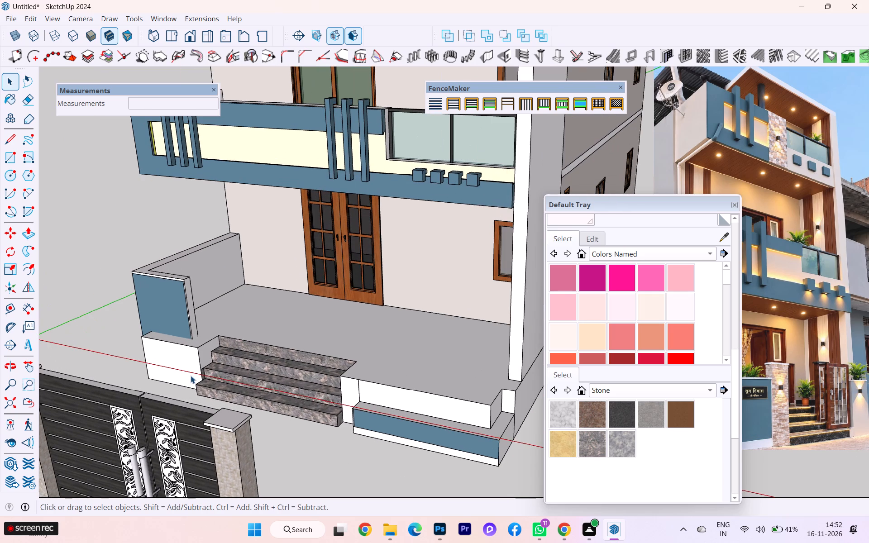
left_click(349, 460)
scroll(434, 437, "down", 4)
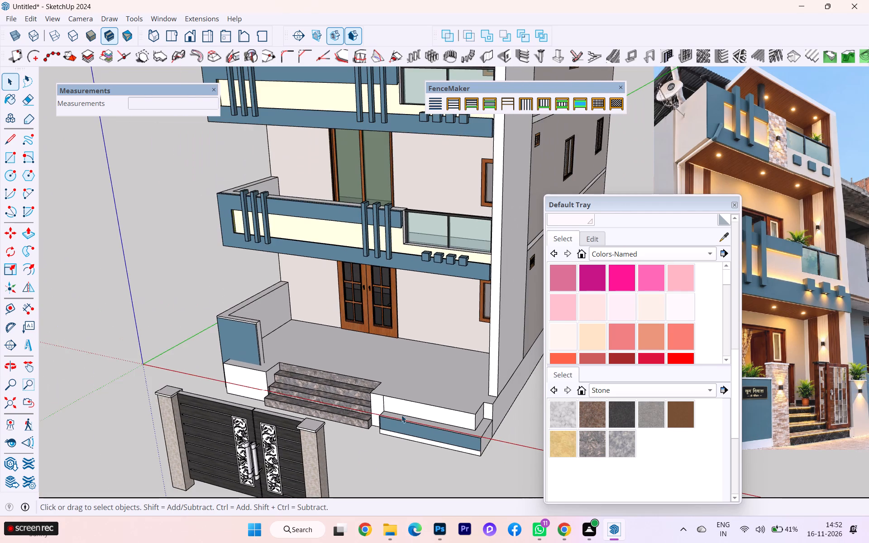
scroll(394, 412, "down", 1)
scroll(454, 421, "up", 6)
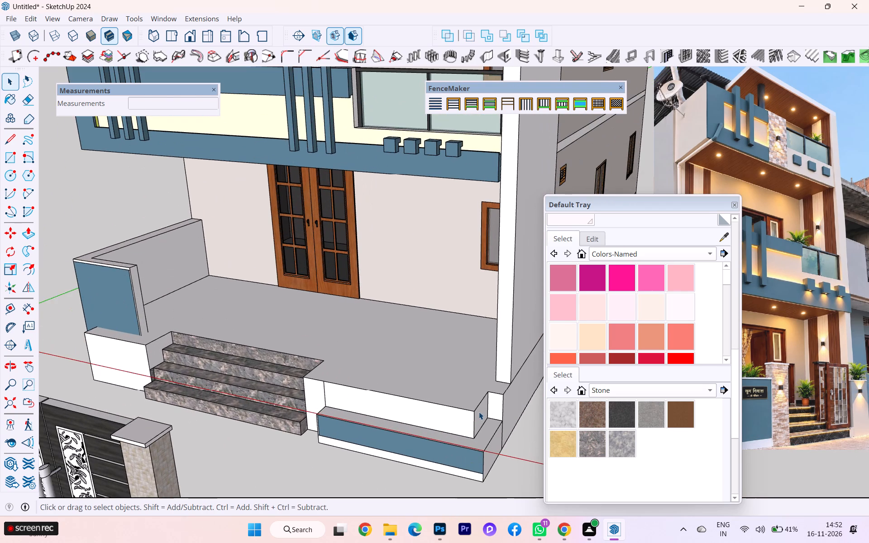
scroll(482, 411, "up", 2)
scroll(482, 411, "down", 1)
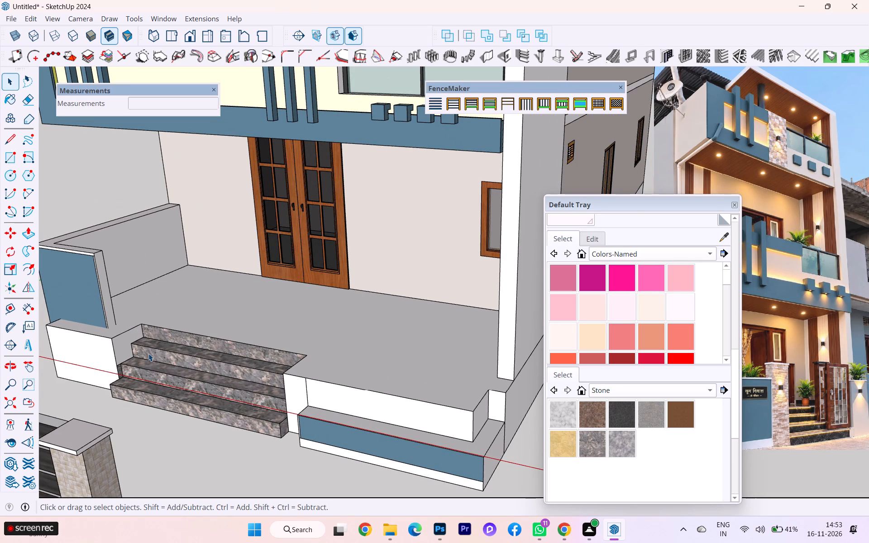
Open the plinth group and push the white front face beneath the tall blue wall back about 1' 15/16", showing the surrounding model.
double_click(76, 350)
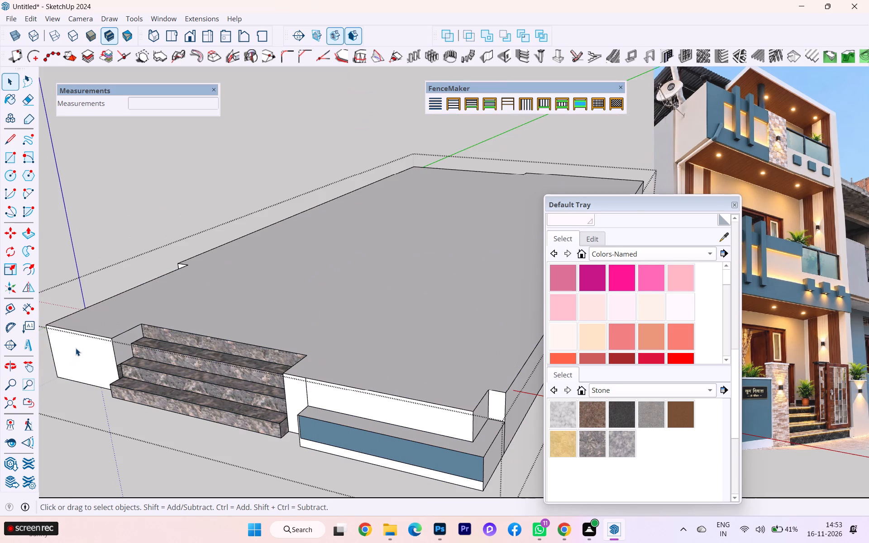
left_click(86, 357)
key("p")
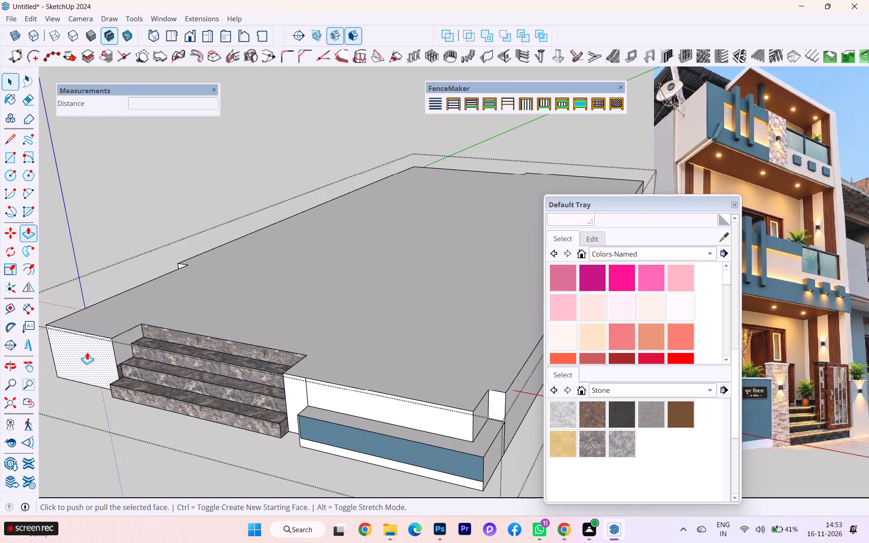
left_click(87, 352)
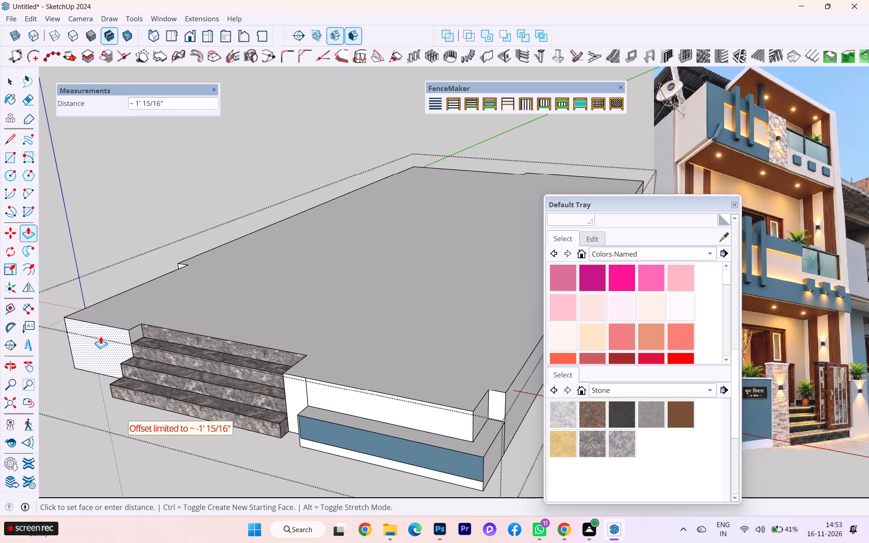
key("h")
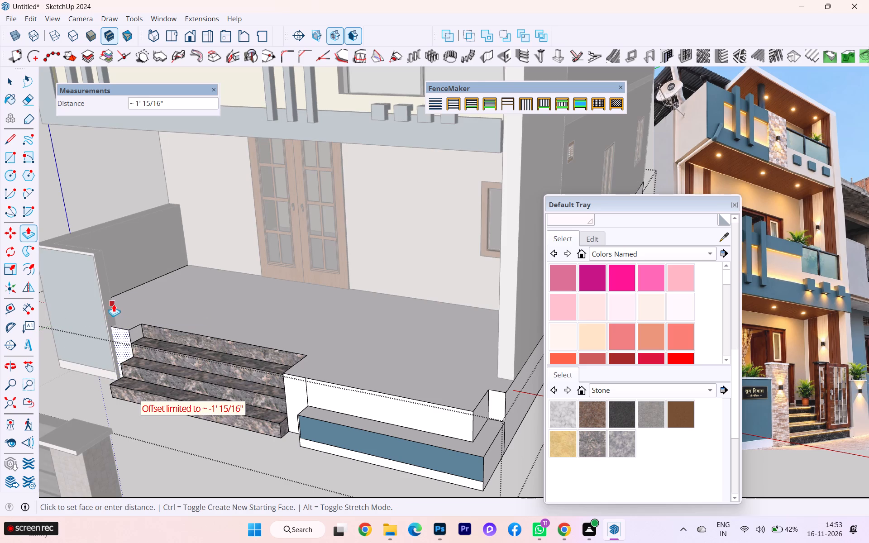
scroll(114, 303, "up", 2)
scroll(114, 303, "down", 2)
scroll(114, 303, "up", 4)
scroll(114, 303, "down", 2)
scroll(114, 303, "up", 5)
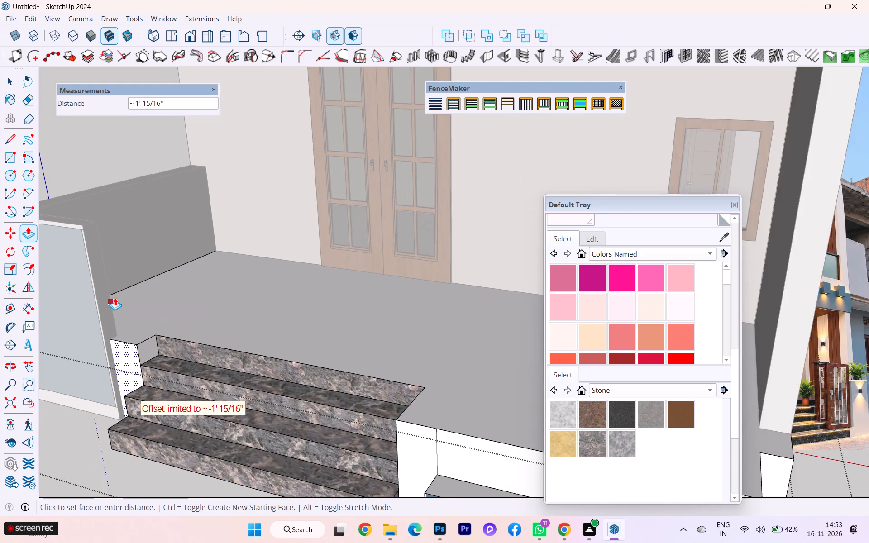
scroll(115, 298, "up", 2)
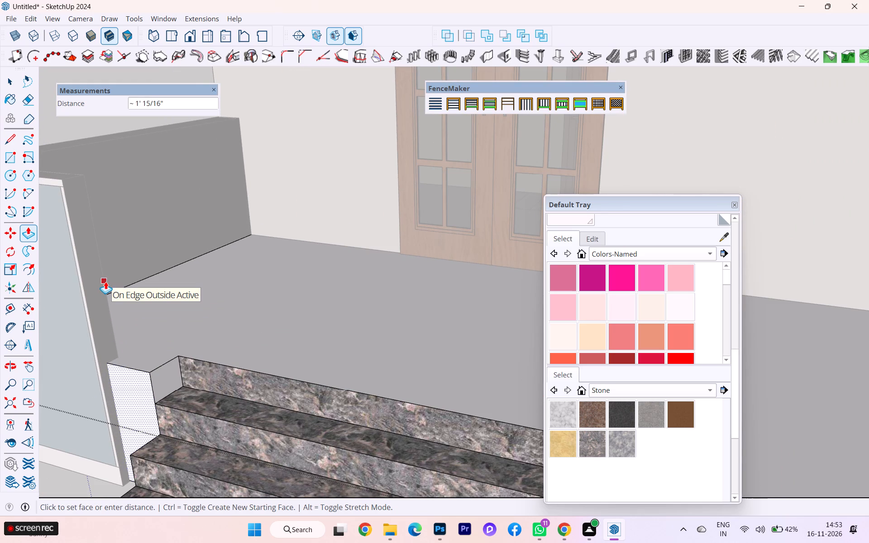
left_click(132, 386)
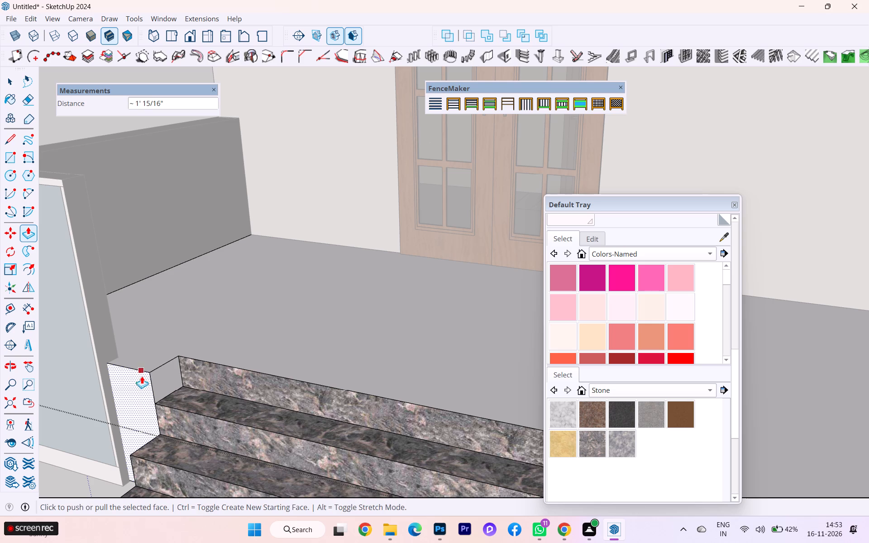
Push the recessed white face beside the steps back another 10", and pull it forward again by 6 7/16".
scroll(124, 424, "up", 1)
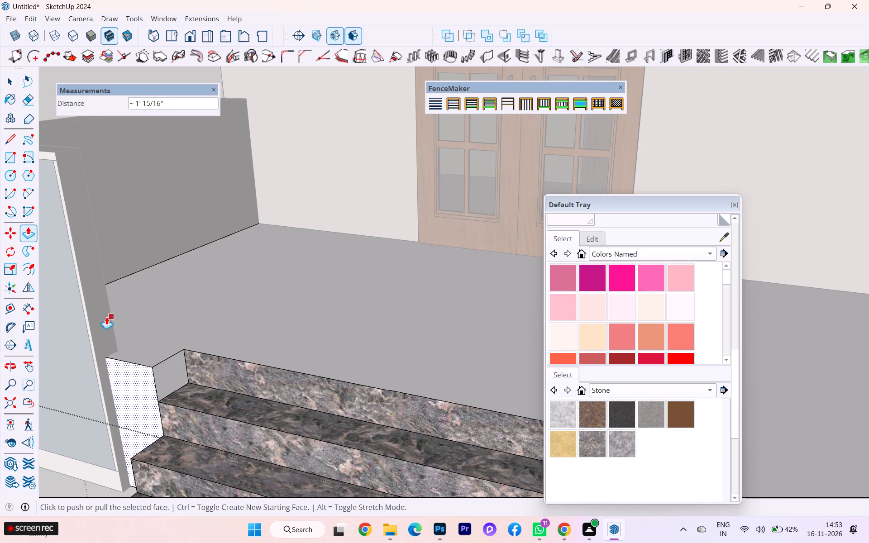
left_click(106, 317)
scroll(199, 363, "down", 1)
scroll(204, 365, "up", 1)
scroll(205, 365, "down", 2)
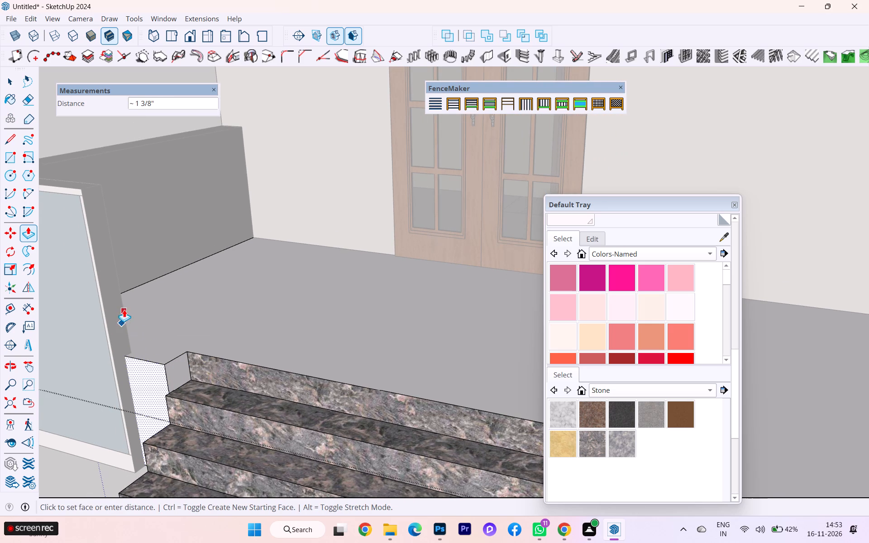
left_click(158, 305)
scroll(164, 368, "up", 2)
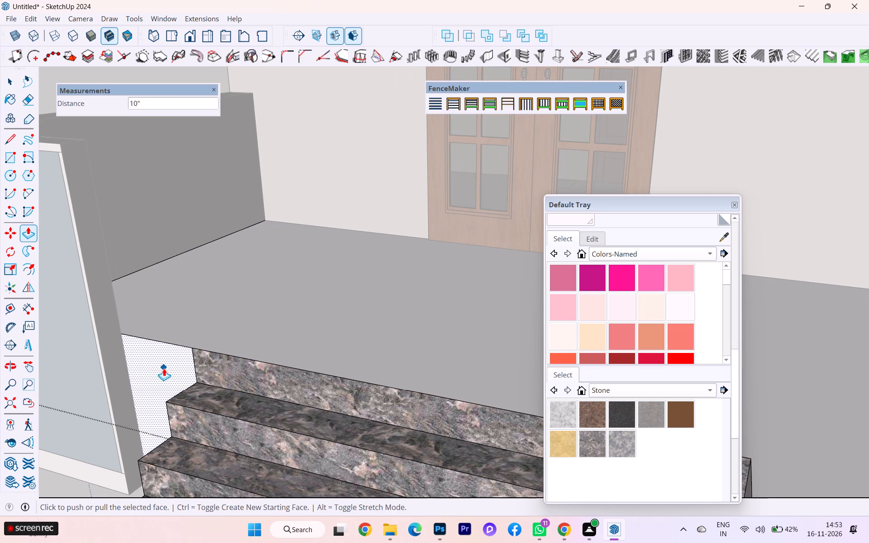
left_click(155, 360)
left_click(123, 344)
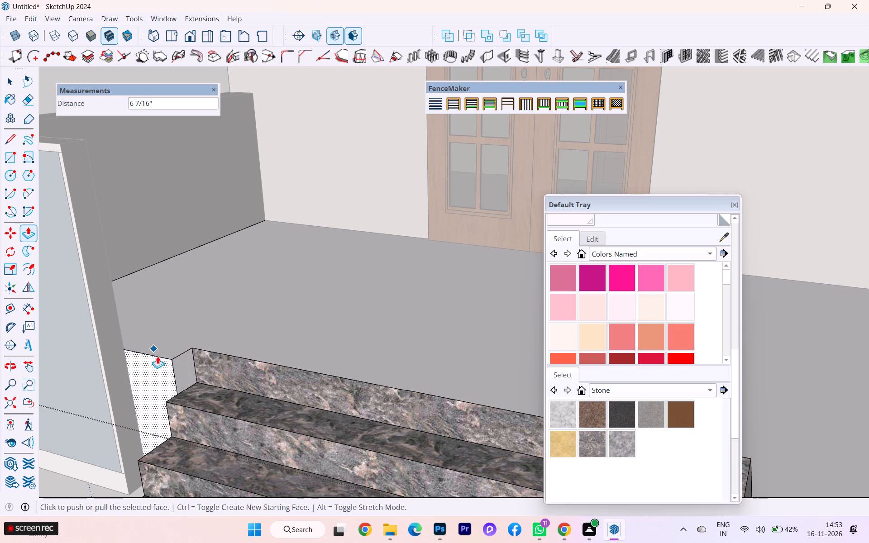
Examine the recessed plinth face and the steps from the gate side, and close the plinth group.
scroll(187, 382, "down", 3)
middle_click_drag(178, 381, 38, 401)
scroll(203, 343, "down", 4)
middle_click_drag(206, 360, 297, 308)
scroll(159, 349, "down", 2)
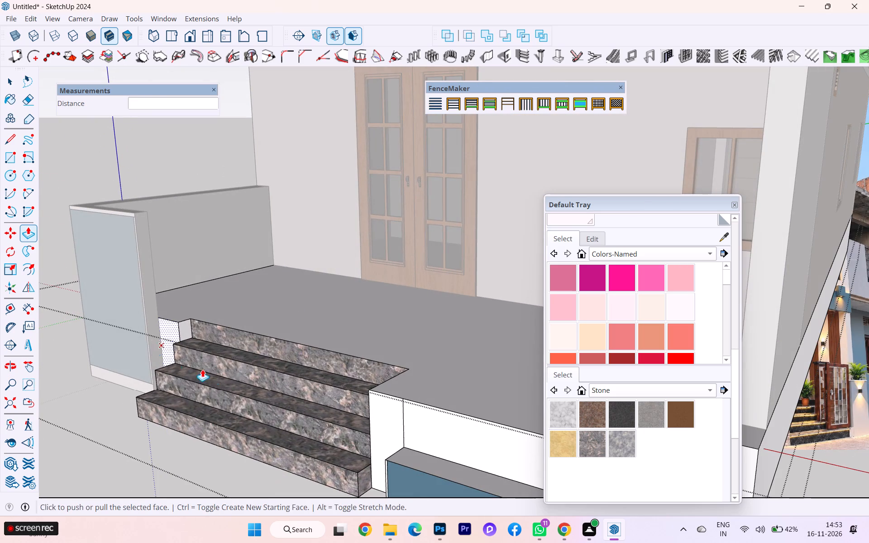
middle_click_drag(229, 386, 313, 349)
scroll(312, 348, "down", 4)
middle_click_drag(266, 369, 105, 443)
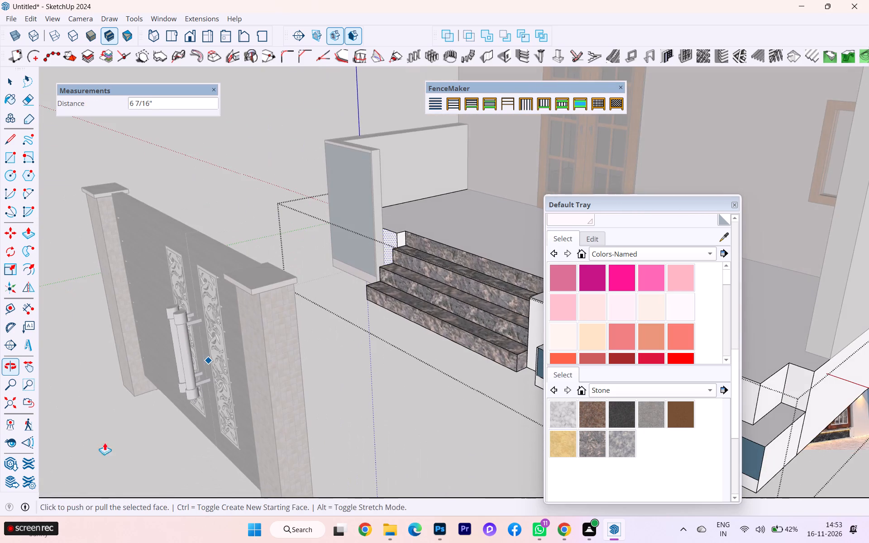
scroll(435, 314, "down", 3)
scroll(484, 290, "up", 4)
scroll(398, 293, "down", 4)
scroll(322, 313, "up", 2)
scroll(323, 315, "down", 2)
scroll(474, 332, "up", 5)
scroll(474, 326, "down", 2)
scroll(474, 326, "up", 1)
scroll(474, 326, "down", 4)
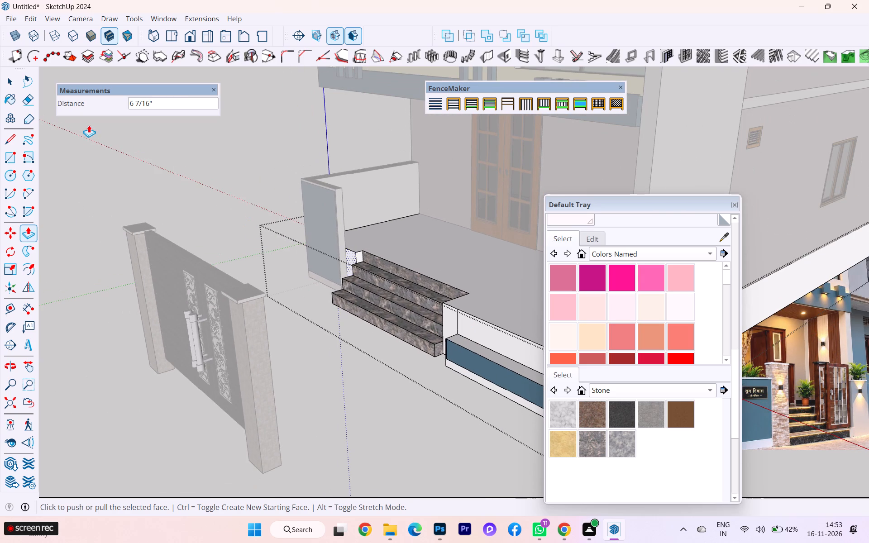
left_click(17, 78)
left_click(220, 228)
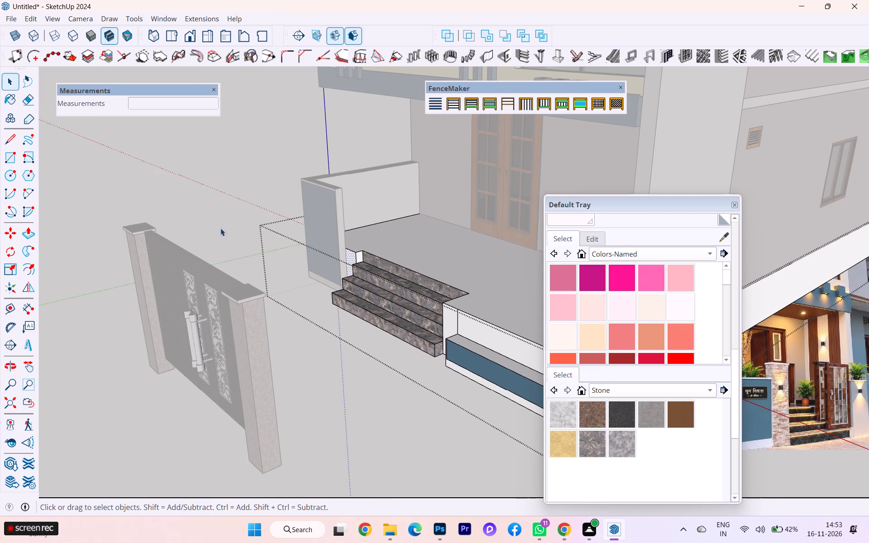
Examine the junctions between the tall blue wall, the recessed plinth face, the entrance steps and the low blue wall.
scroll(335, 247, "up", 7)
scroll(374, 277, "down", 2)
scroll(284, 310, "down", 1)
middle_click_drag(283, 310, 312, 314)
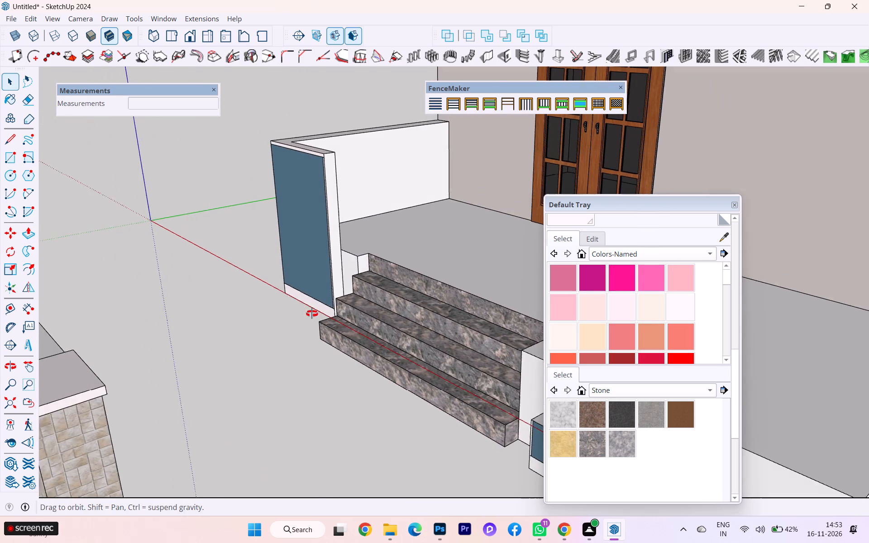
middle_click_drag(312, 314, 318, 317)
scroll(393, 279, "down", 5)
scroll(334, 300, "down", 1)
scroll(384, 231, "up", 2)
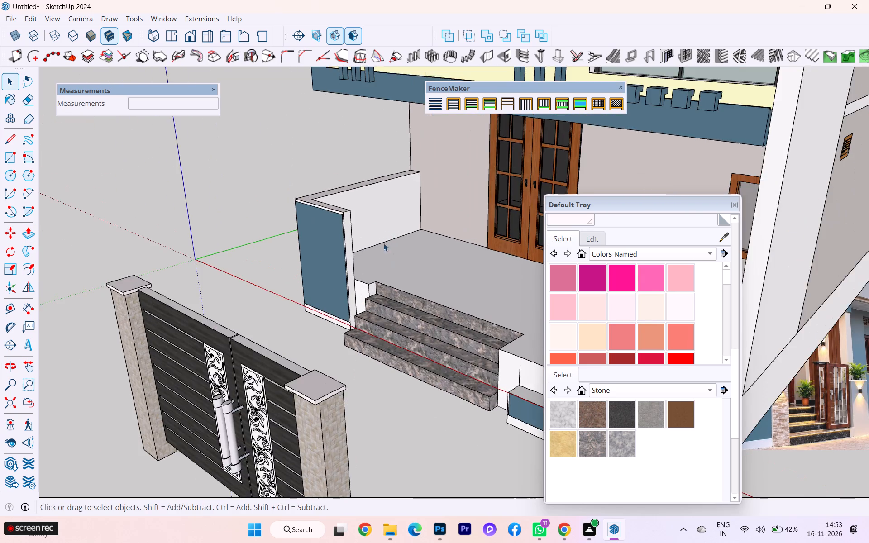
scroll(365, 267, "down", 2)
scroll(357, 277, "up", 2)
scroll(356, 277, "down", 1)
scroll(355, 276, "up", 5)
scroll(357, 274, "down", 2)
scroll(357, 274, "up", 8)
scroll(388, 295, "down", 2)
scroll(387, 296, "up", 2)
scroll(385, 297, "down", 1)
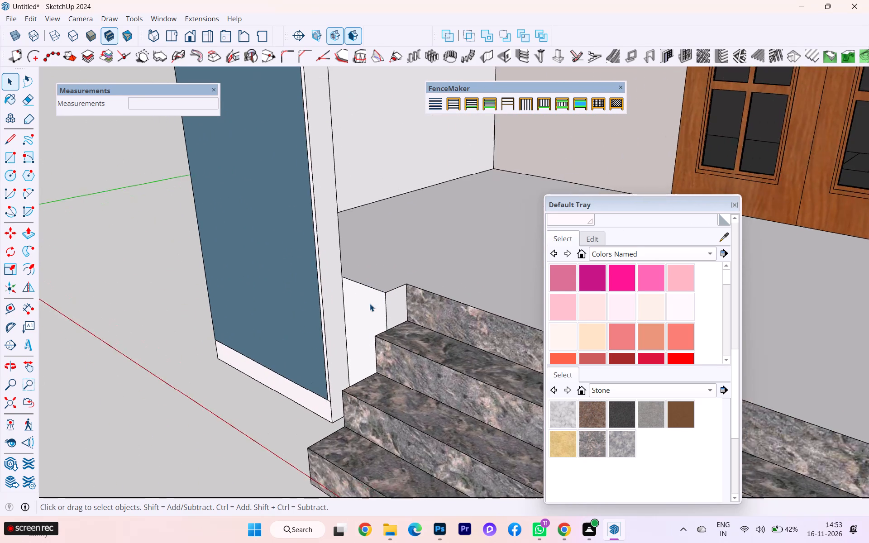
scroll(370, 304, "down", 1)
scroll(315, 314, "down", 4)
scroll(277, 307, "up", 1)
scroll(277, 307, "down", 2)
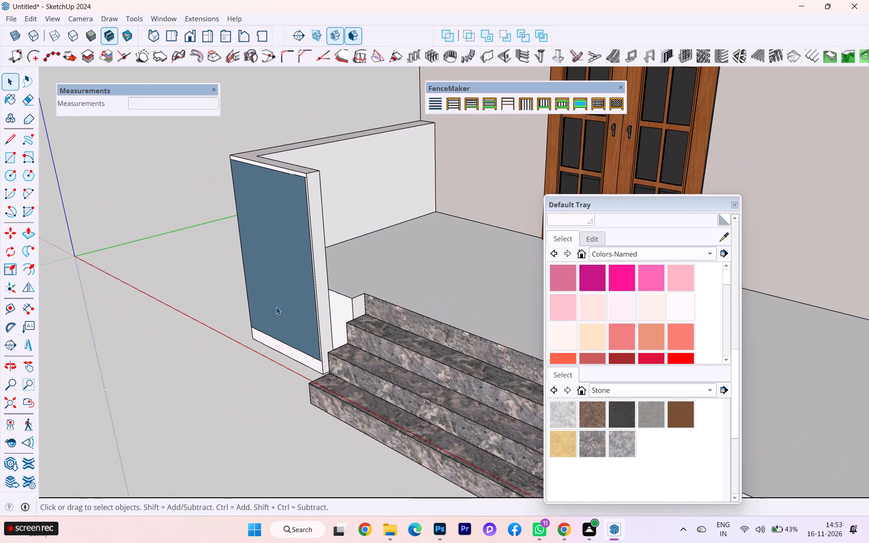
scroll(276, 307, "down", 7)
scroll(413, 368, "up", 4)
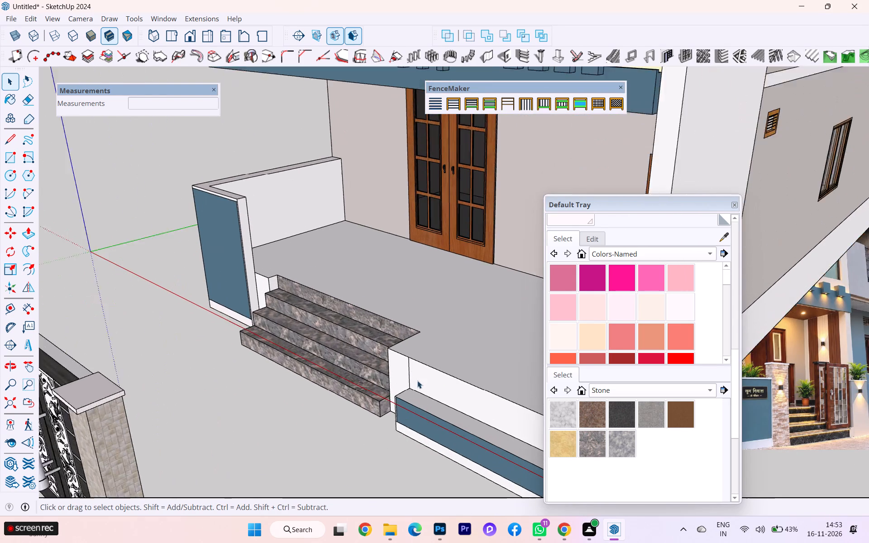
scroll(417, 381, "up", 1)
scroll(348, 350, "up", 2)
scroll(348, 350, "down", 1)
scroll(277, 340, "down", 3)
scroll(465, 399, "up", 3)
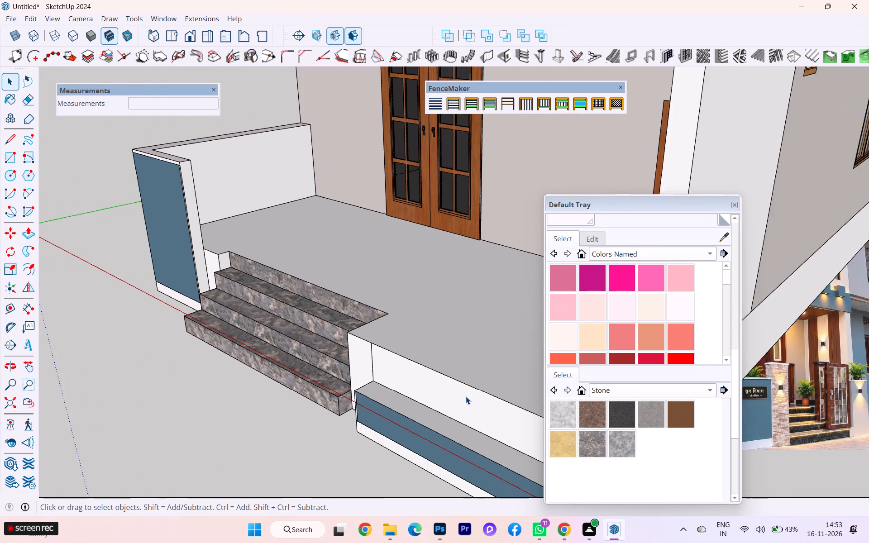
Examine the porch floor, entrance steps and the white plinth face behind the low blue wall.
scroll(463, 395, "up", 2)
scroll(406, 378, "down", 2)
scroll(368, 361, "down", 8)
scroll(368, 361, "up", 2)
scroll(368, 361, "down", 1)
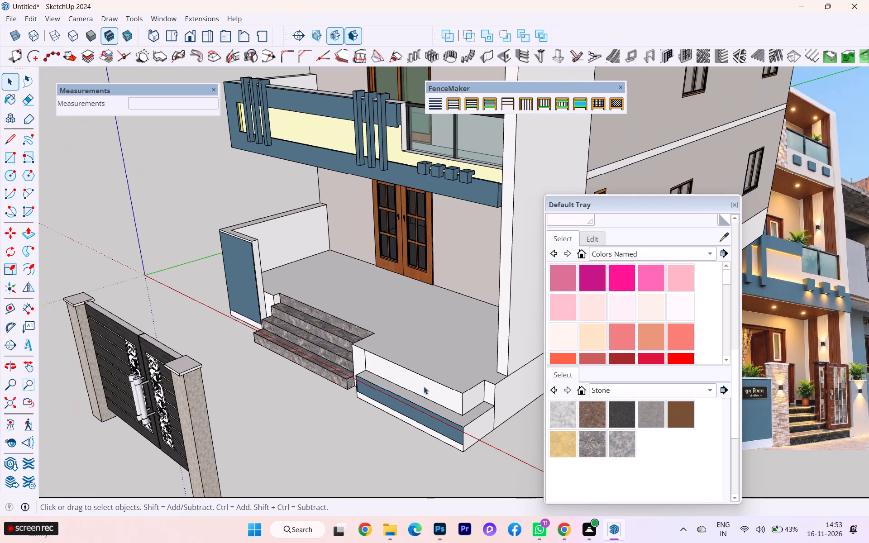
scroll(456, 395, "up", 7)
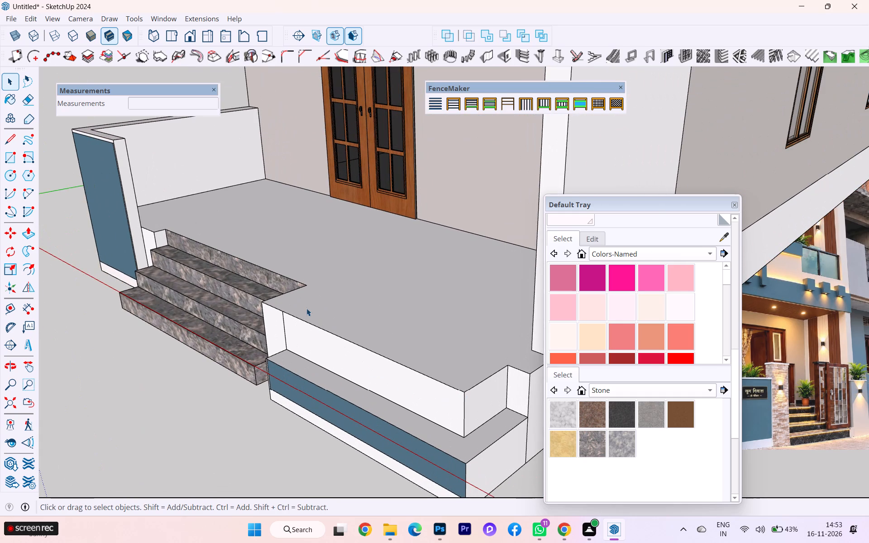
scroll(348, 343, "down", 1)
scroll(348, 343, "up", 2)
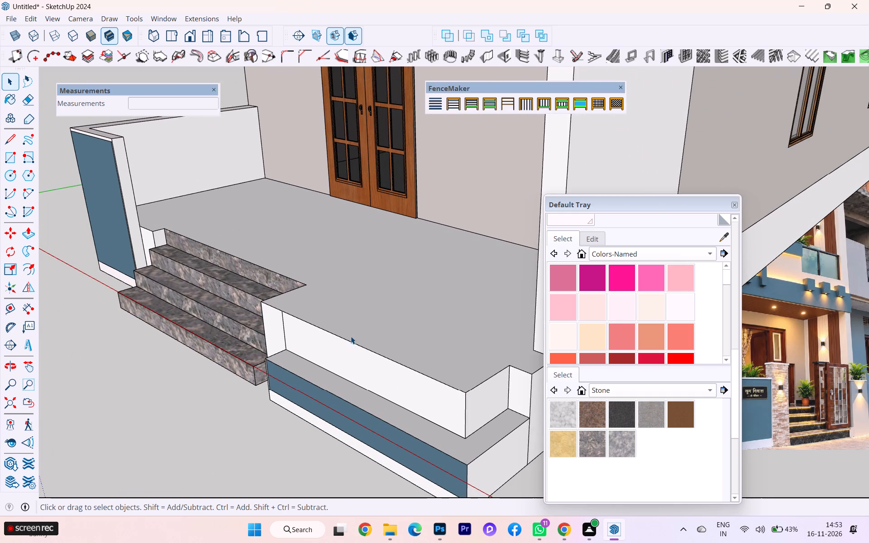
scroll(351, 336, "down", 5)
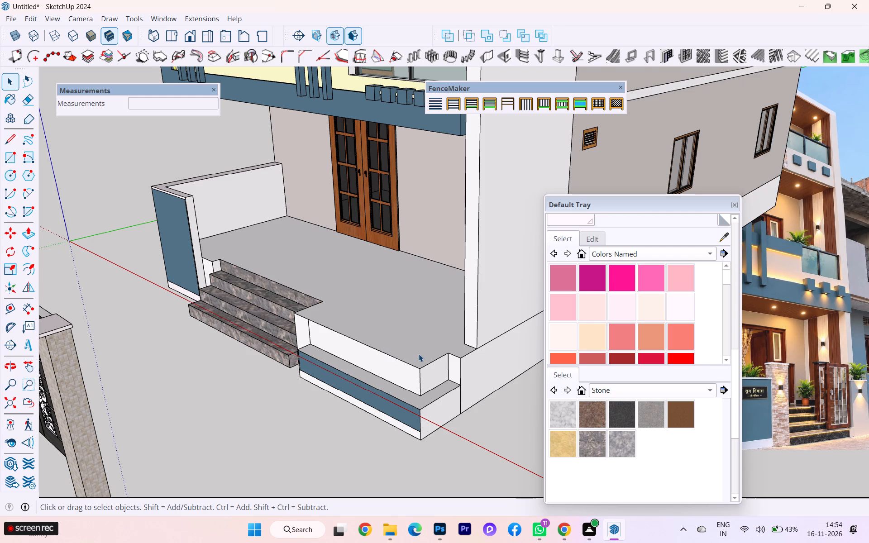
scroll(324, 343, "up", 5)
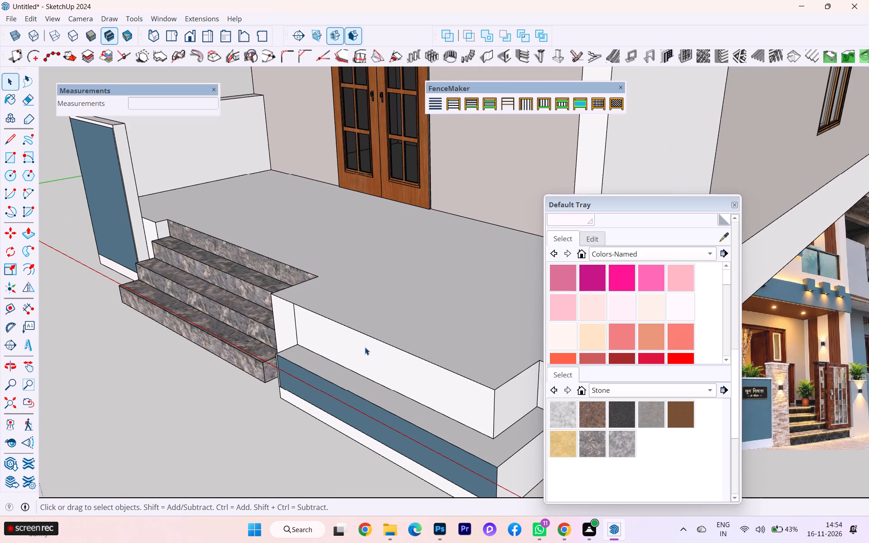
scroll(366, 348, "down", 1)
scroll(310, 334, "up", 3)
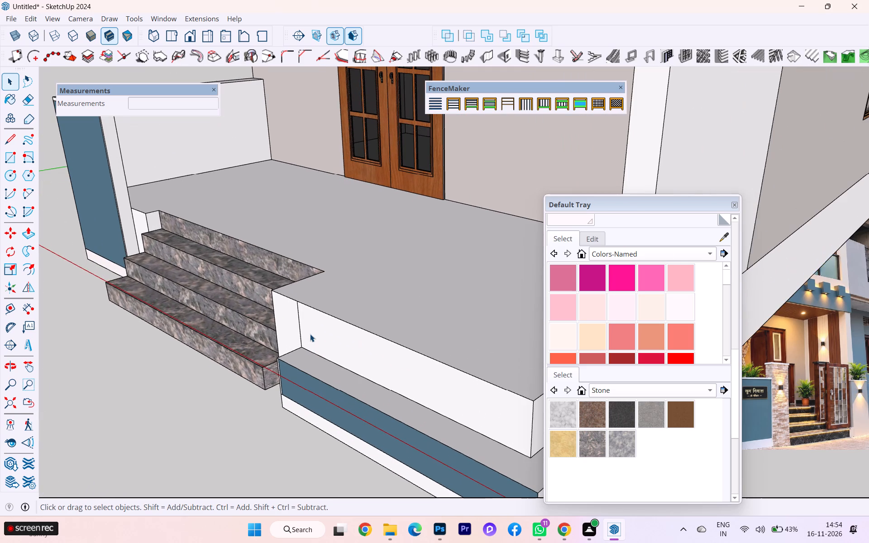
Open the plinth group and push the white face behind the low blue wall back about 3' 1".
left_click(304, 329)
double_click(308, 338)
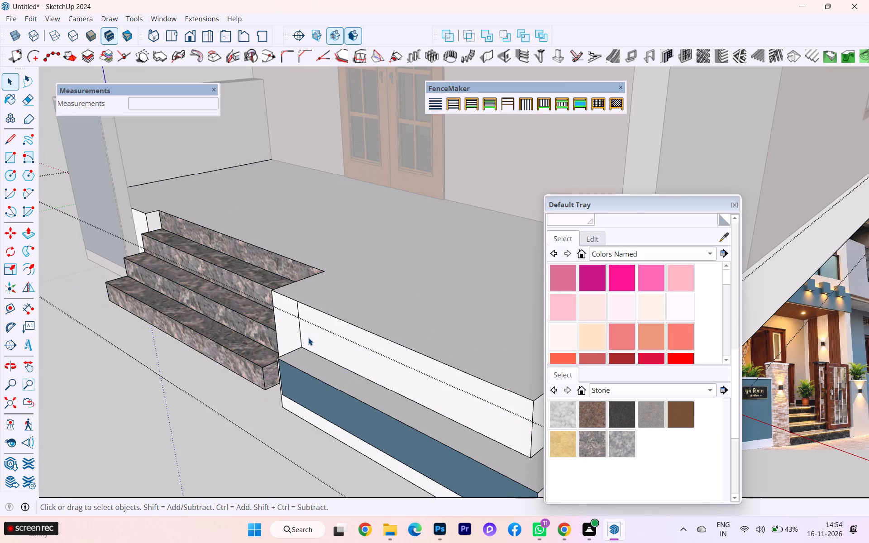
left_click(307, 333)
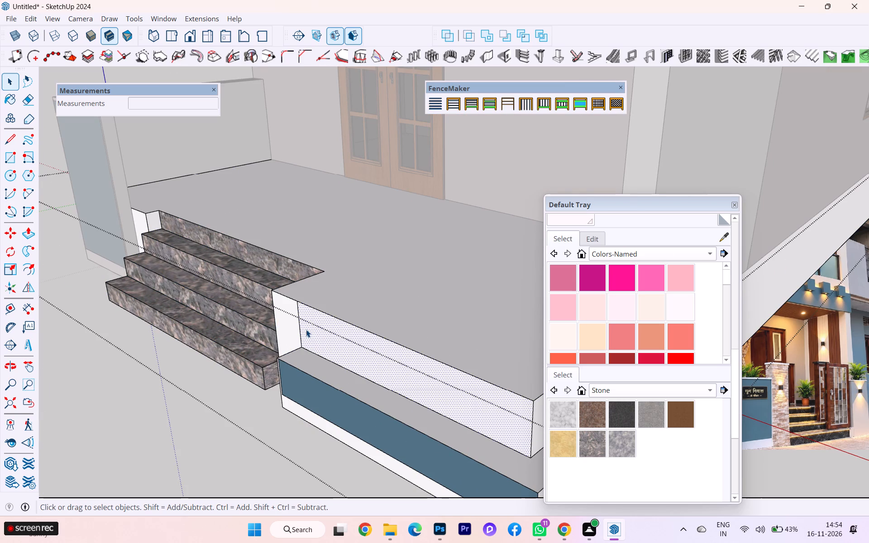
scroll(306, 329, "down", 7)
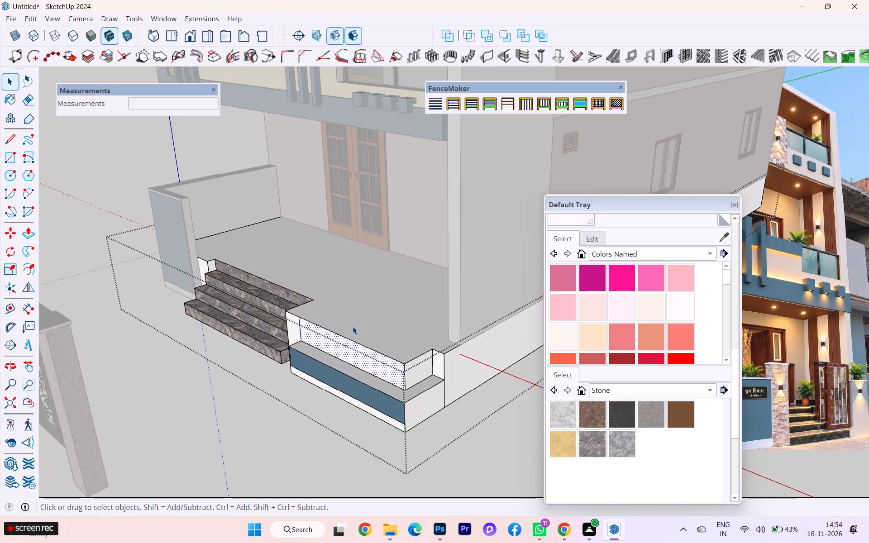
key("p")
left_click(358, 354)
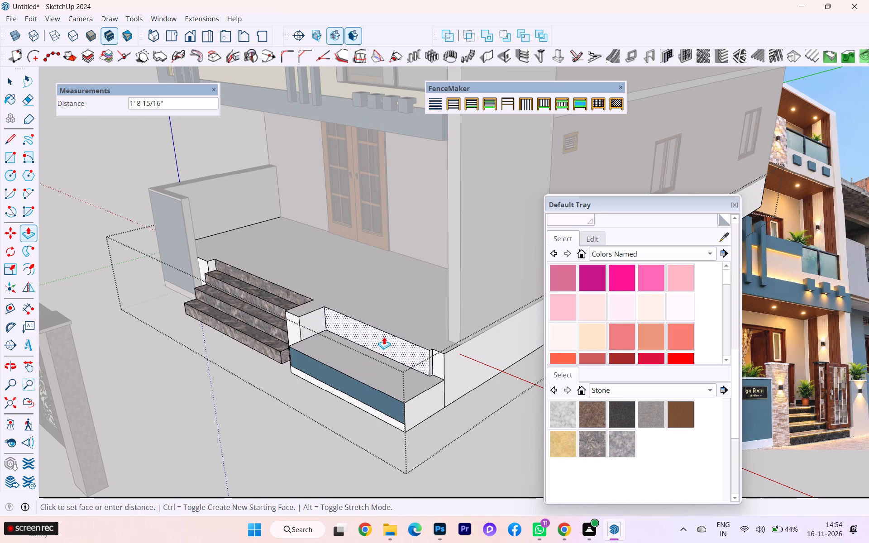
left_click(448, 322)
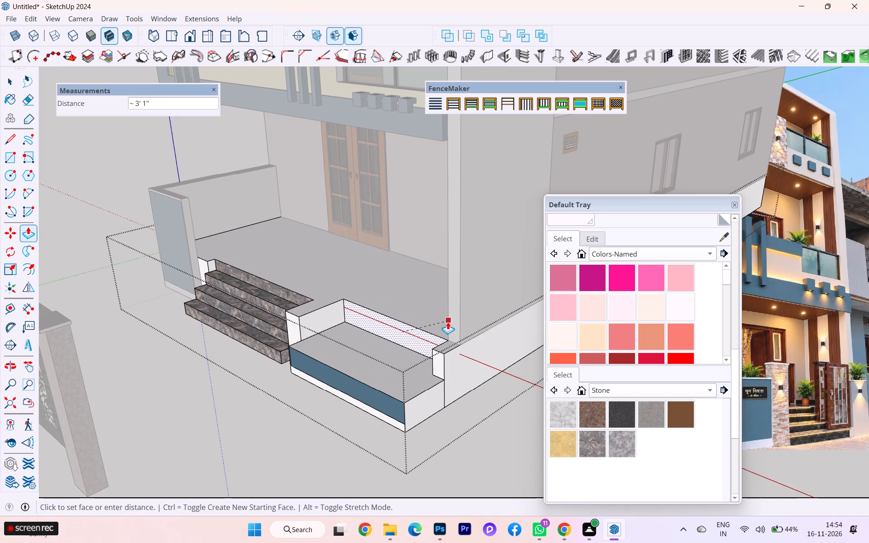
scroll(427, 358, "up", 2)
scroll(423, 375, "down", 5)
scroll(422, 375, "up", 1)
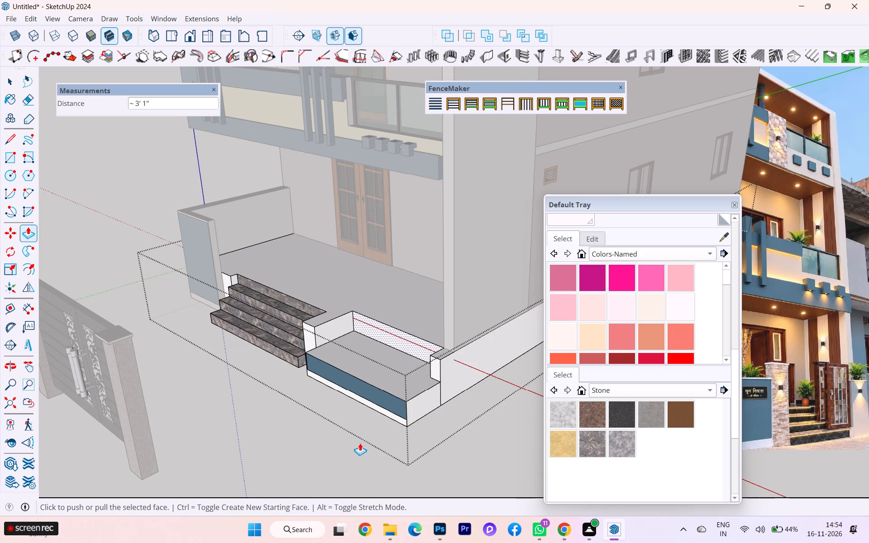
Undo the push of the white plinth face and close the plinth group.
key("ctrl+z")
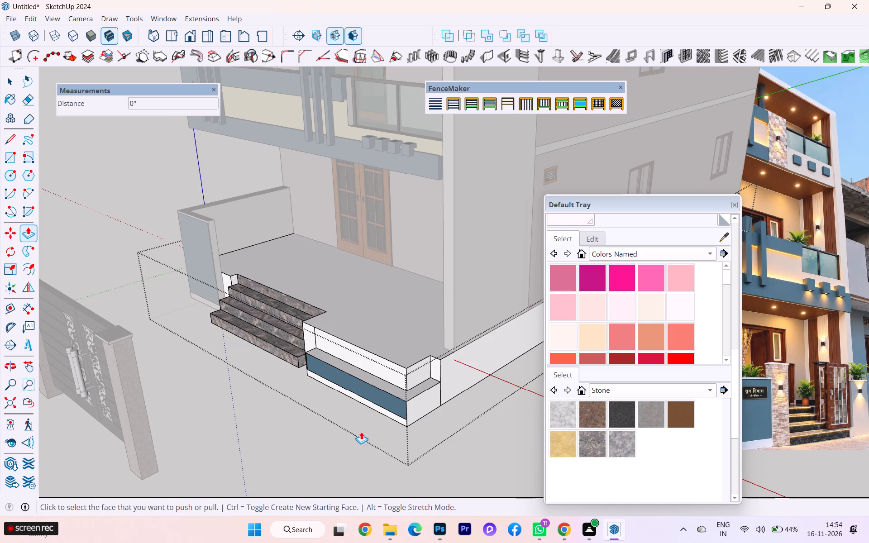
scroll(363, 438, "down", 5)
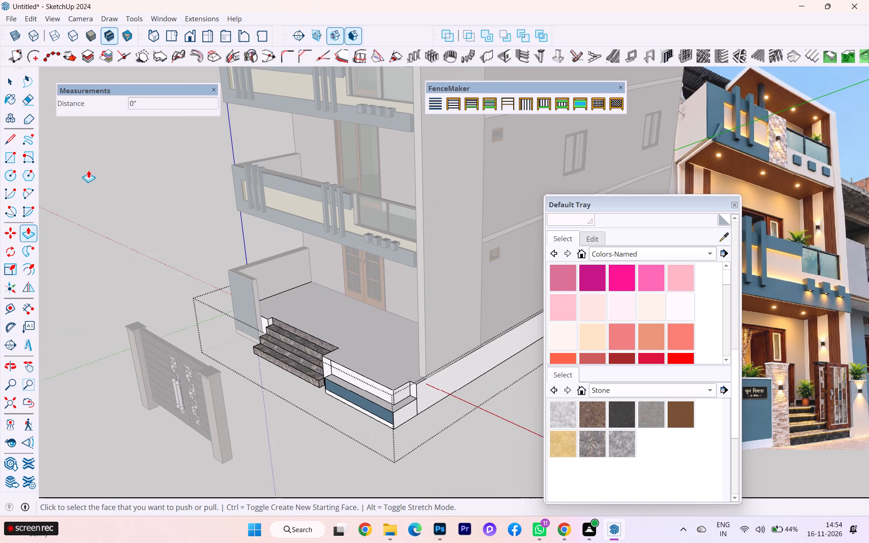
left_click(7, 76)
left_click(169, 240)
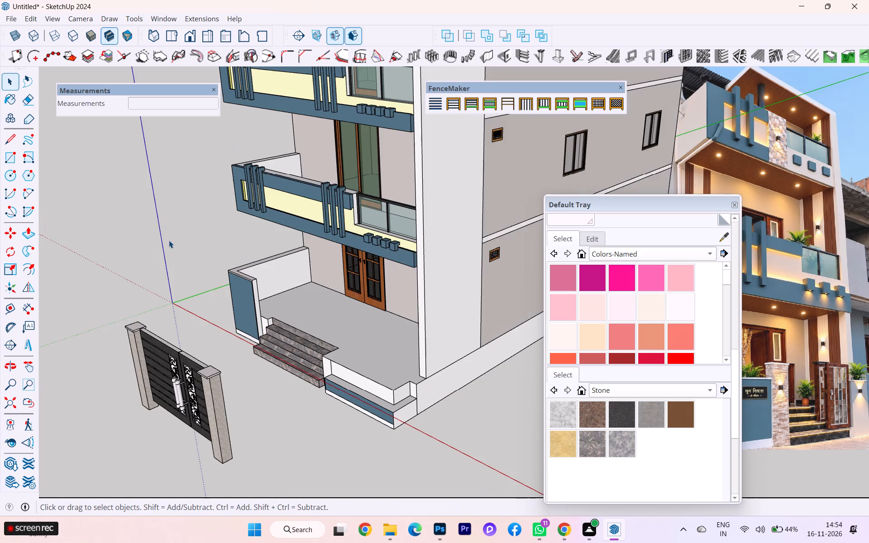
Open the plinth group, pull the low blue wall's top up about 5' 5" to the tall blue wall's top level, and close the group.
scroll(289, 336, "up", 3)
scroll(373, 416, "up", 1)
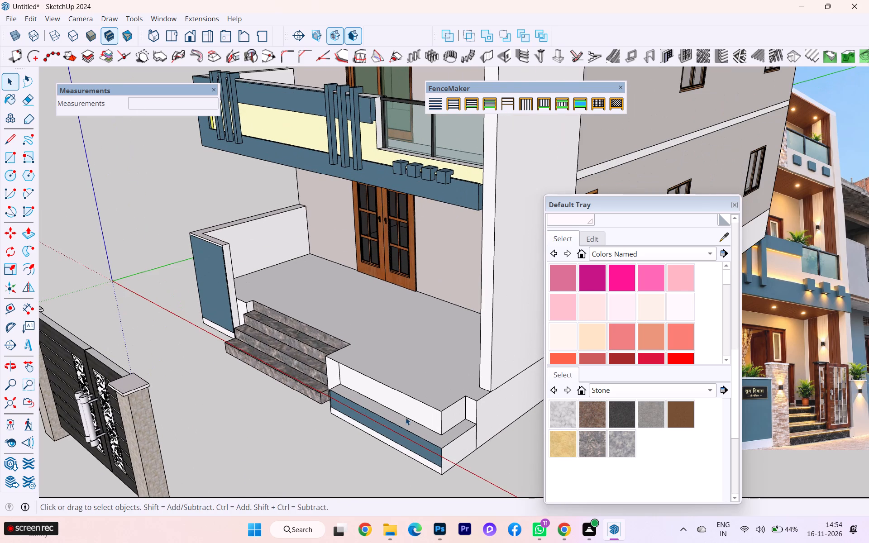
left_click(406, 421)
double_click(458, 427)
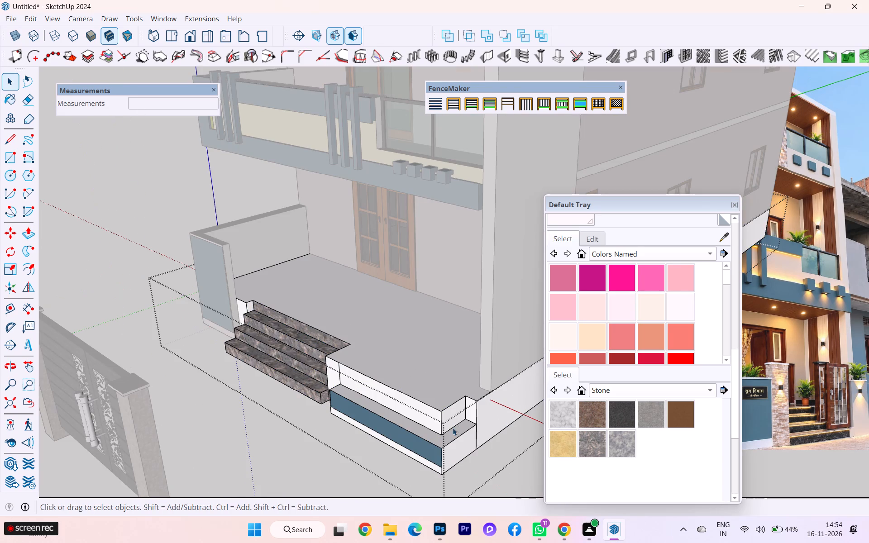
left_click(453, 428)
left_click(453, 433)
key("p")
left_click(453, 433)
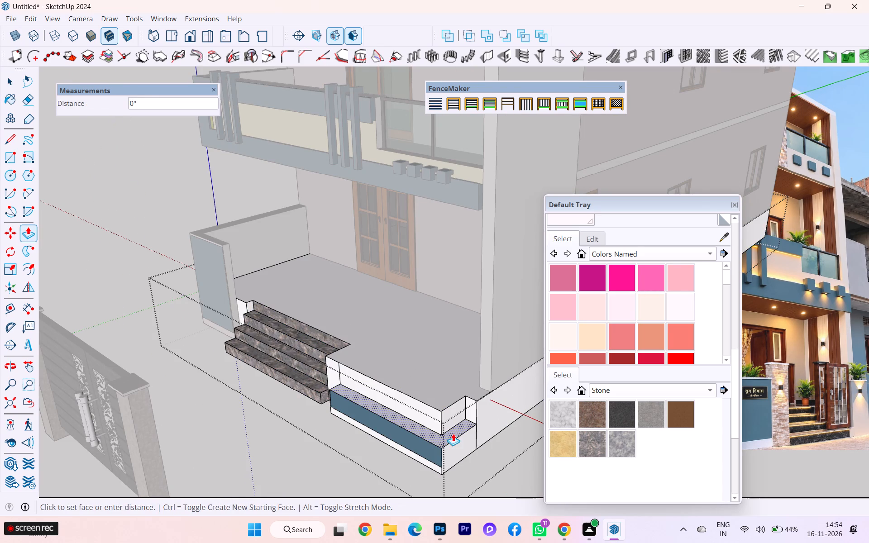
scroll(201, 241, "up", 1)
scroll(201, 241, "down", 1)
scroll(201, 241, "up", 1)
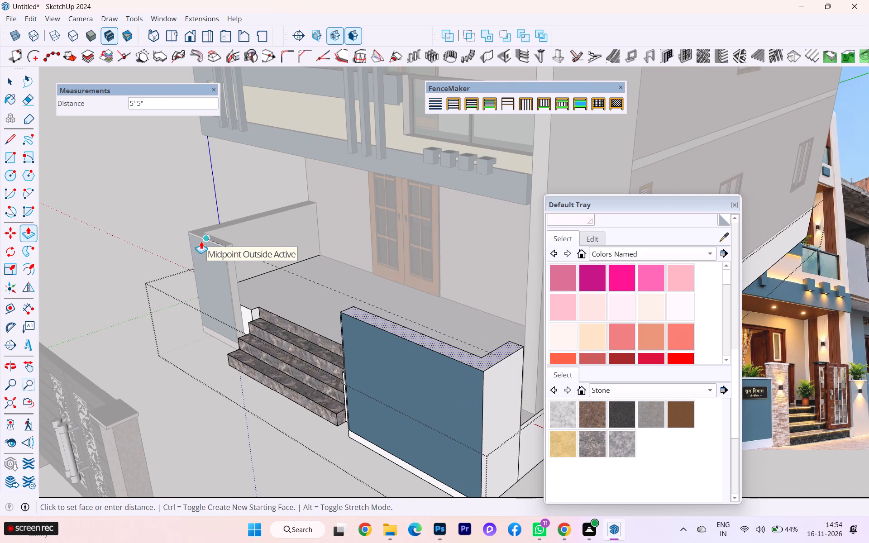
scroll(201, 241, "up", 1)
left_click(201, 241)
scroll(224, 286, "down", 4)
scroll(224, 291, "up", 1)
left_click(4, 79)
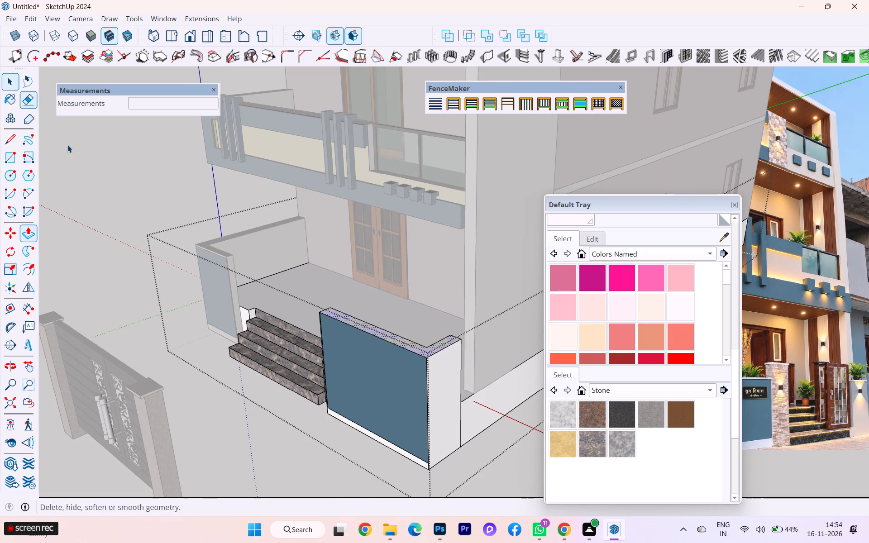
left_click(90, 197)
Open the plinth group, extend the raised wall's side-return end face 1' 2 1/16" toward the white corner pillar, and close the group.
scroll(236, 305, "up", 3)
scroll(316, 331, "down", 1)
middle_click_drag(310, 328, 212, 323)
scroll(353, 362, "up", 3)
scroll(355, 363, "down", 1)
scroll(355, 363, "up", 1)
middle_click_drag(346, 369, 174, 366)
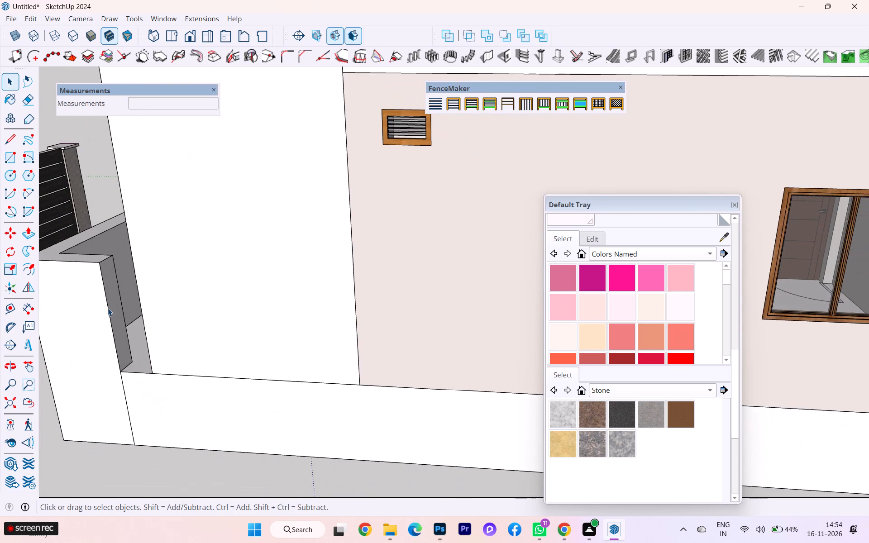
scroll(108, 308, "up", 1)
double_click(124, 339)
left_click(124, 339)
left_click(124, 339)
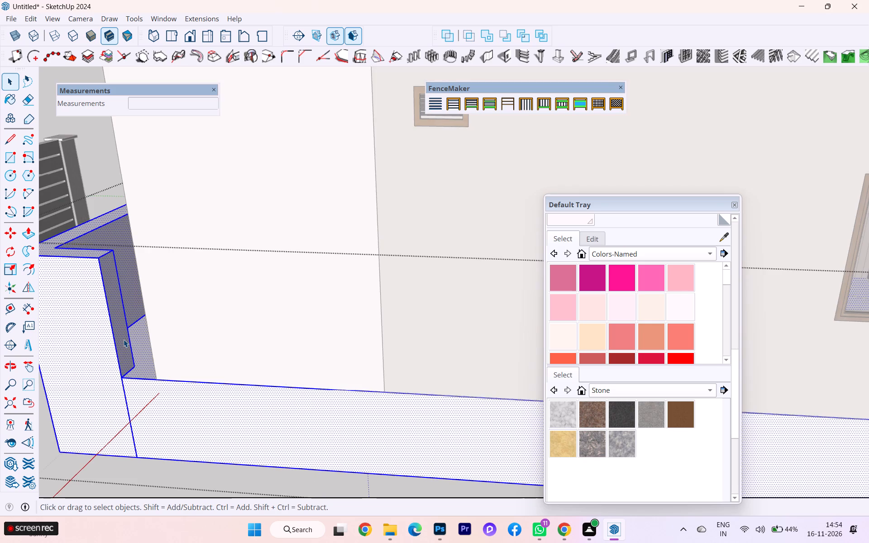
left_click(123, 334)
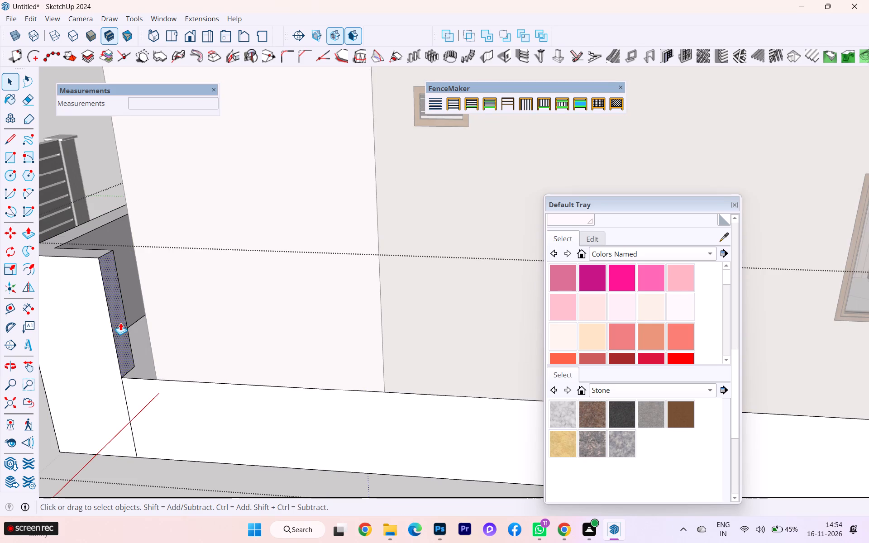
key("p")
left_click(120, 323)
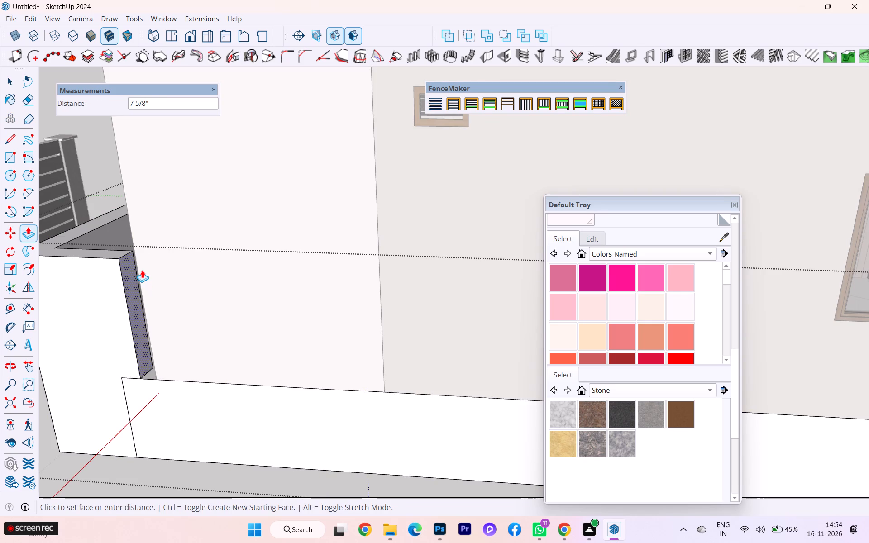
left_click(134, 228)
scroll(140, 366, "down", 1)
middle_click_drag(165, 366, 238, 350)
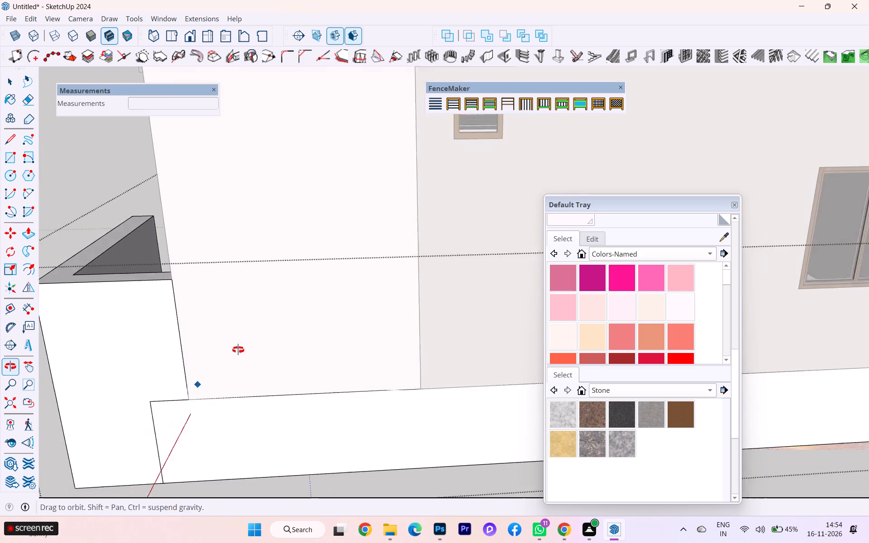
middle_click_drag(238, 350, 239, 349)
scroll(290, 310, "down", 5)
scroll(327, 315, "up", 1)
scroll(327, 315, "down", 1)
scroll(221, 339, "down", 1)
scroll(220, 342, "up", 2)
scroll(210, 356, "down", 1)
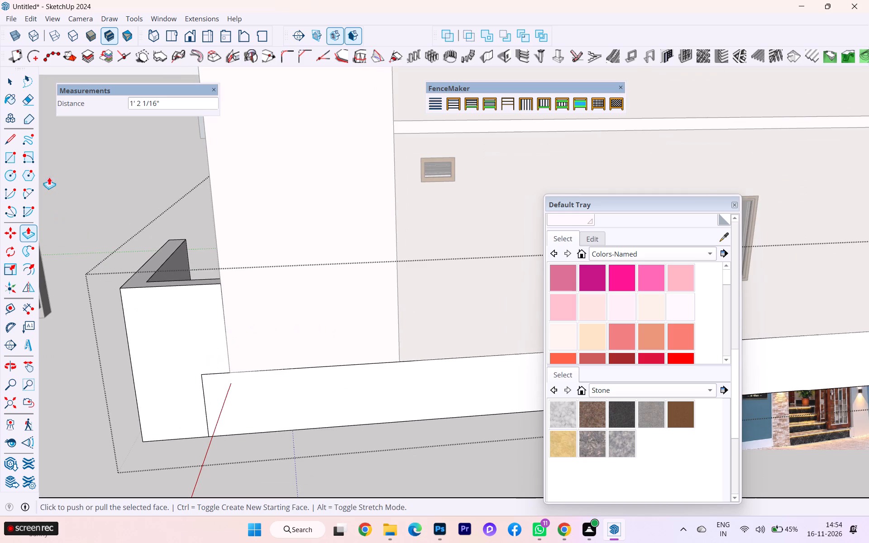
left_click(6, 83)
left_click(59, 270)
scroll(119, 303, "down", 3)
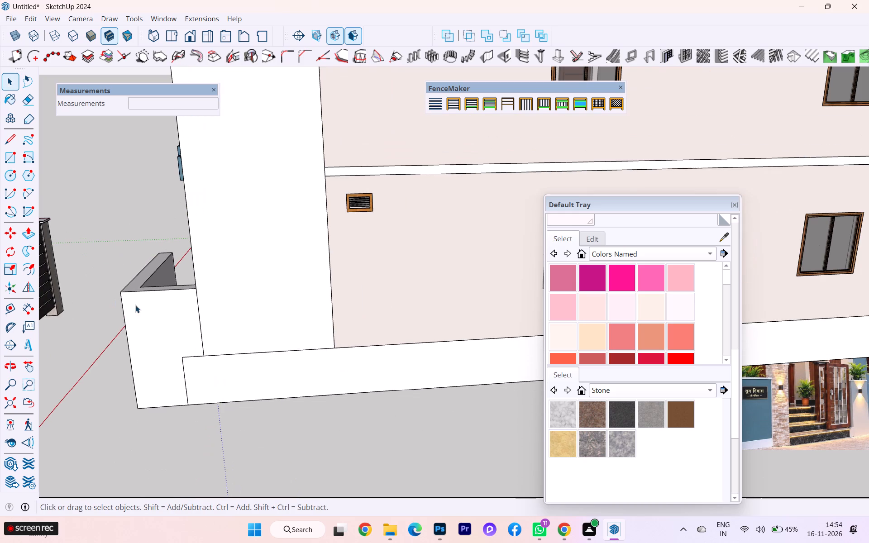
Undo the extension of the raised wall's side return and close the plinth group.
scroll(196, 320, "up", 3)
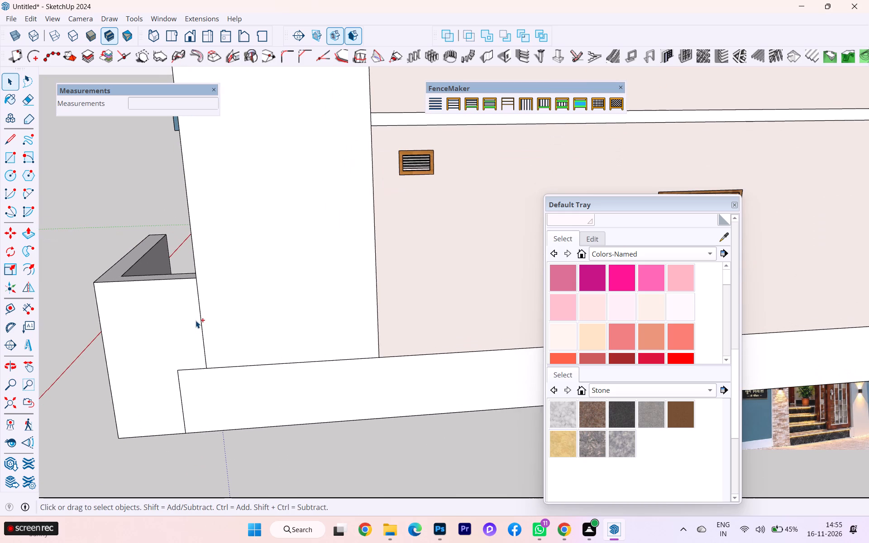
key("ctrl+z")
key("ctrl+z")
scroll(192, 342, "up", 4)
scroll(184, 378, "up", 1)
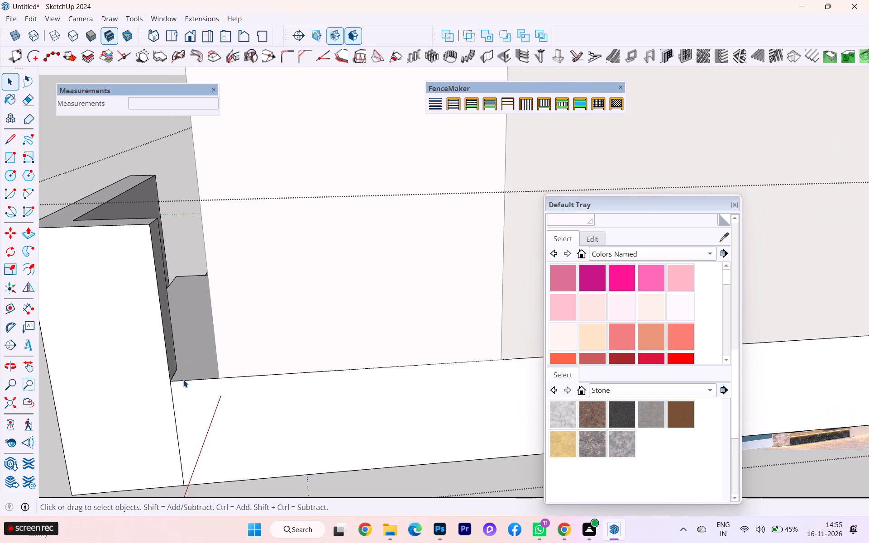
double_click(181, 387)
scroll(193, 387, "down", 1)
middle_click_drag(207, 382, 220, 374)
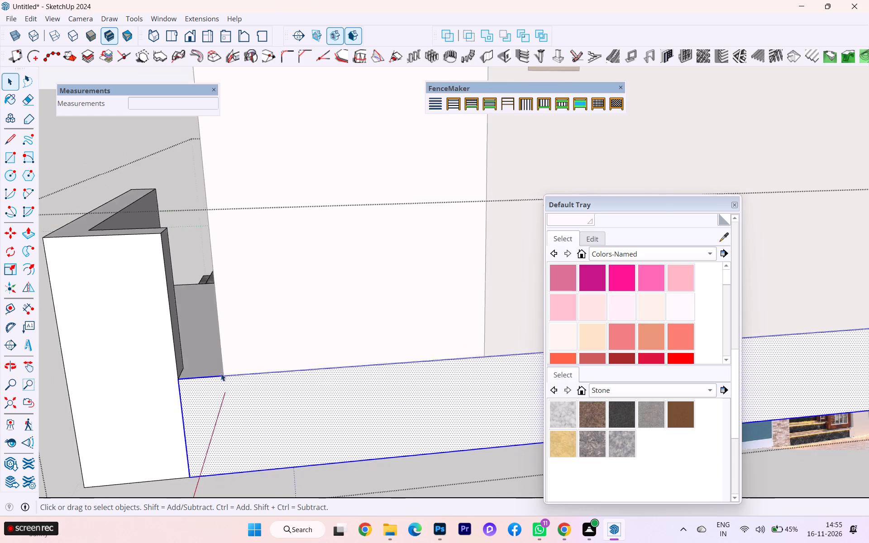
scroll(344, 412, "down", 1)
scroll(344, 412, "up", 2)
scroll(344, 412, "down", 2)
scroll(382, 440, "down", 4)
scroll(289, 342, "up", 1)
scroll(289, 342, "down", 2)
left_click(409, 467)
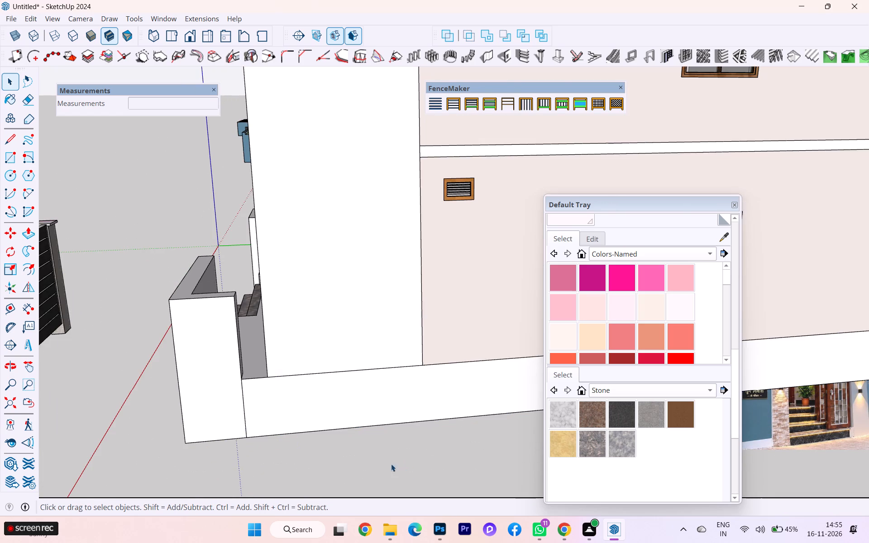
Examine the raised blue wall from the house's side and from the front beside the entrance steps.
scroll(282, 440, "down", 2)
middle_click_drag(279, 437, 324, 431)
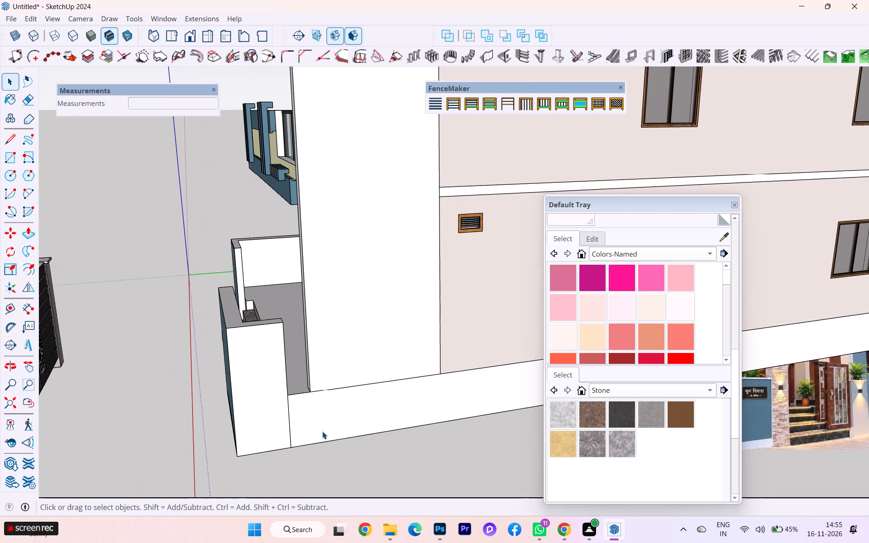
scroll(314, 427, "up", 5)
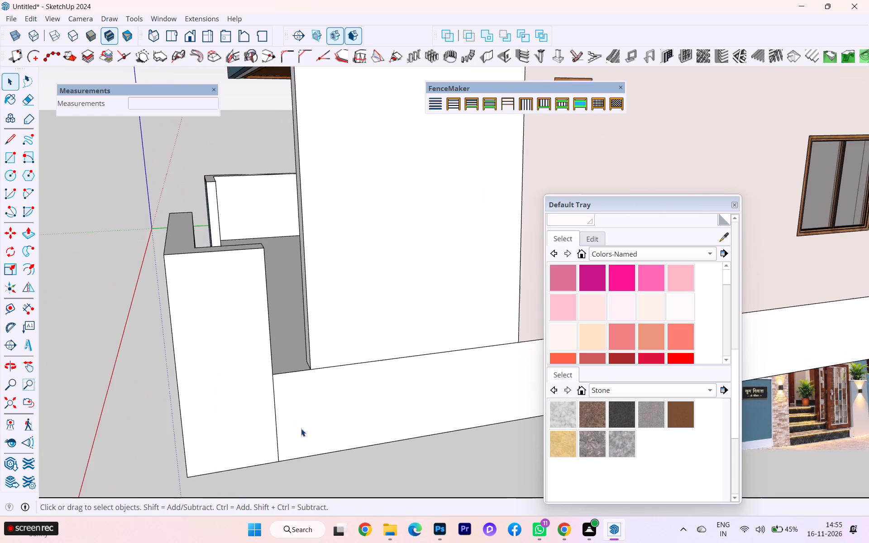
scroll(301, 429, "up", 2)
scroll(301, 429, "down", 3)
middle_click_drag(313, 428, 560, 411)
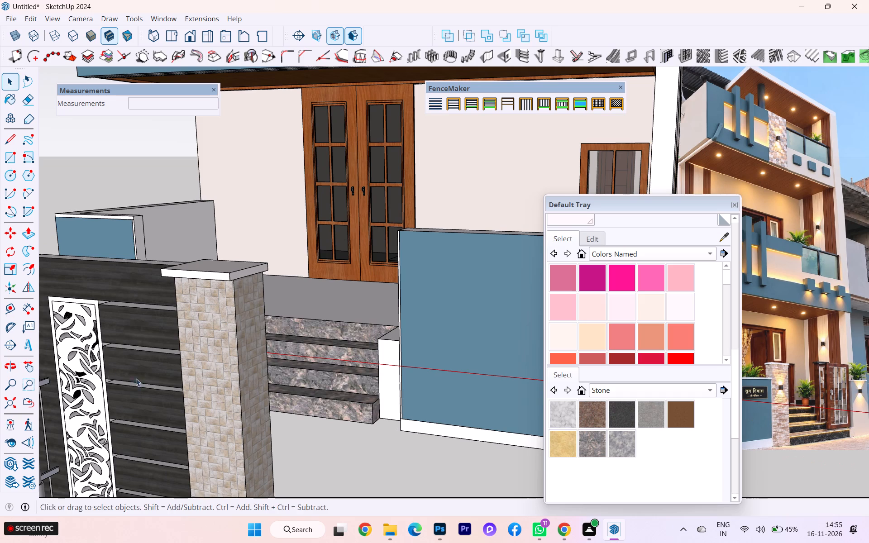
middle_click_drag(81, 250, 58, 307)
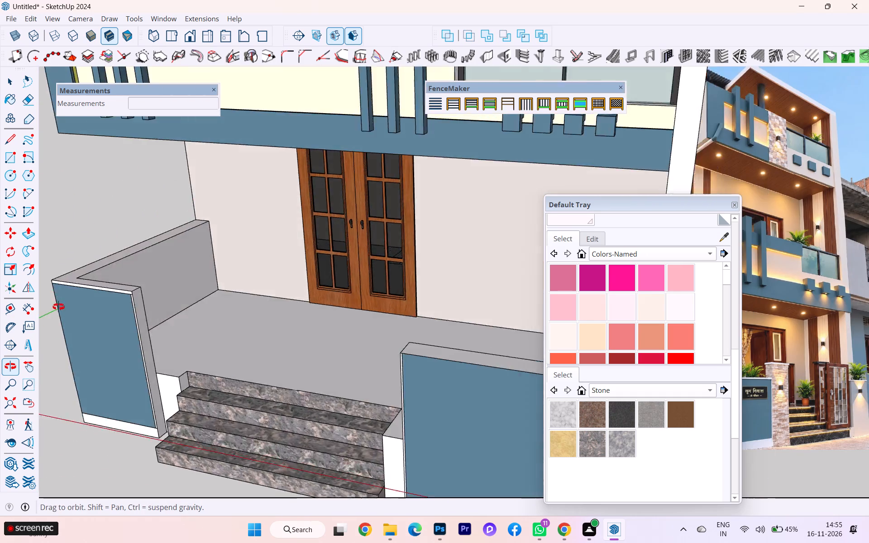
Open the plinth group and draw a vertical 3' line down its side face from the white pillar's front bottom corner.
middle_click_drag(58, 307, 0, 297)
scroll(21, 299, "down", 3)
scroll(21, 299, "up", 2)
scroll(22, 299, "down", 2)
scroll(100, 324, "down", 4)
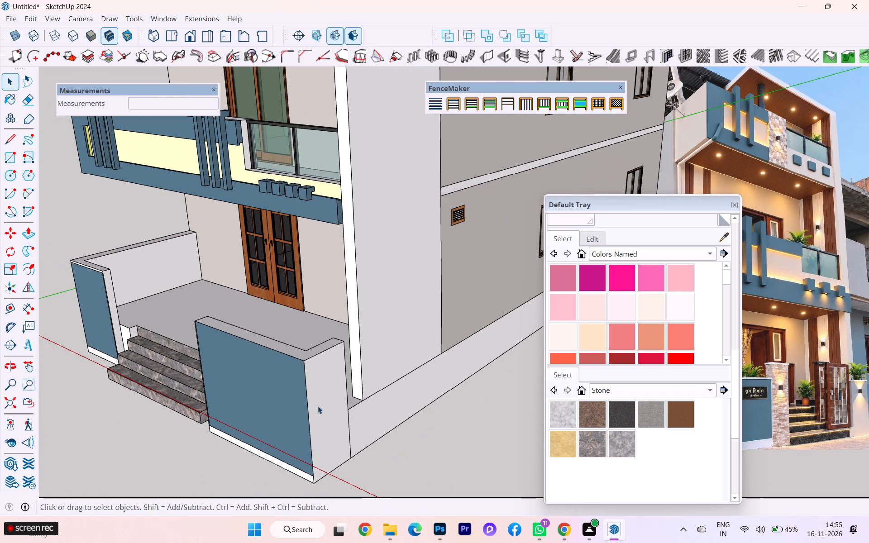
middle_click_drag(405, 420, 259, 423)
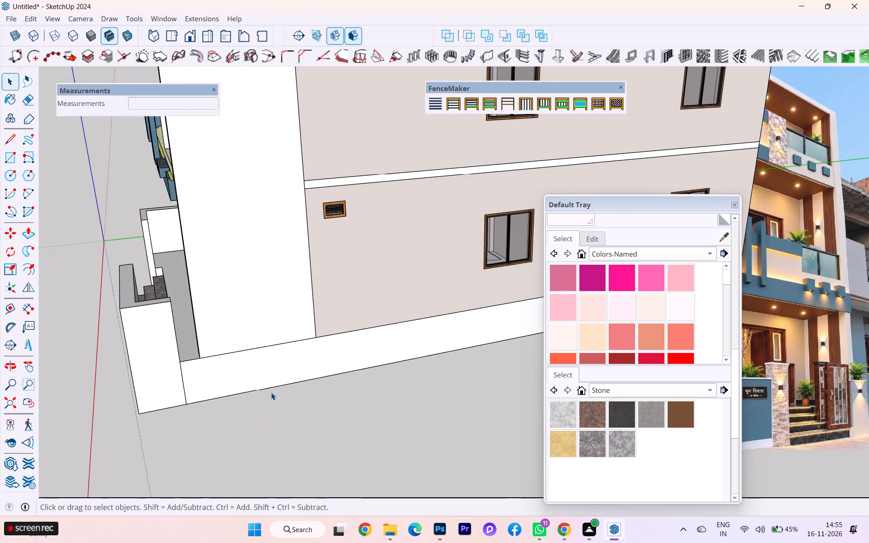
scroll(286, 383, "down", 1)
scroll(296, 369, "up", 3)
double_click(296, 362)
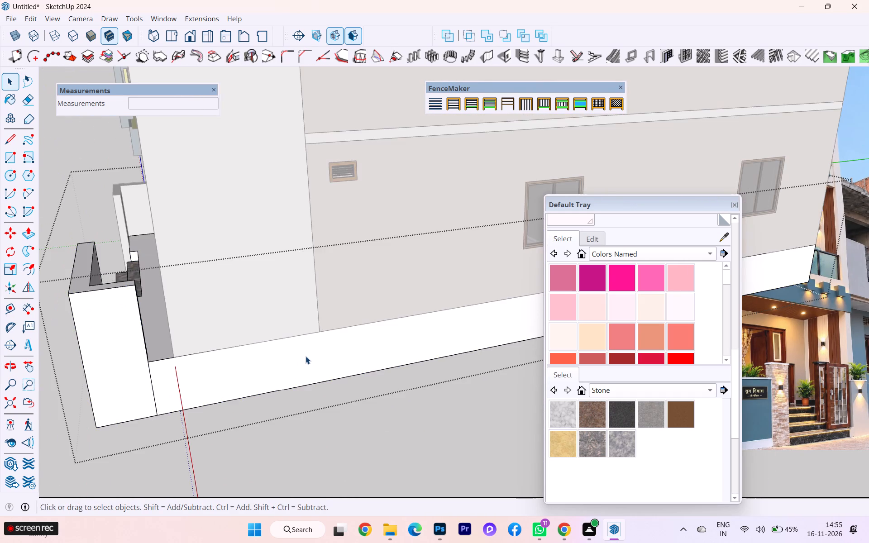
scroll(306, 356, "up", 1)
key("l")
key("Return")
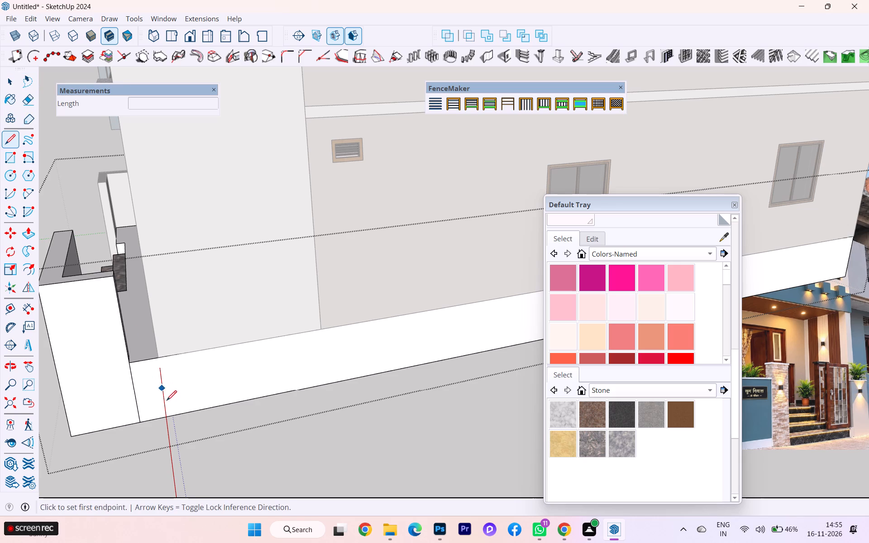
left_click(161, 355)
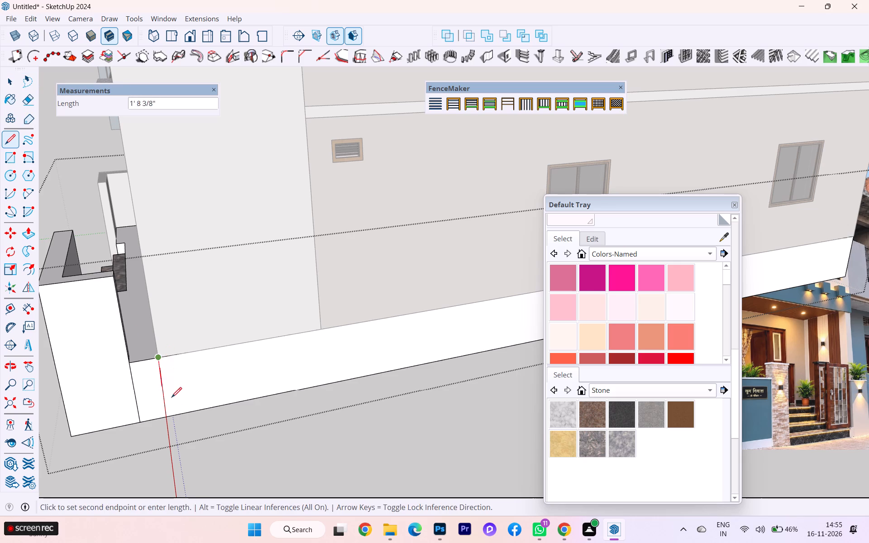
key("Up")
left_click(169, 420)
Push the plinth side strip between the pillar line and the raised wall 9" inward and erase the leftover edge on the wall's end face.
scroll(153, 376, "up", 4)
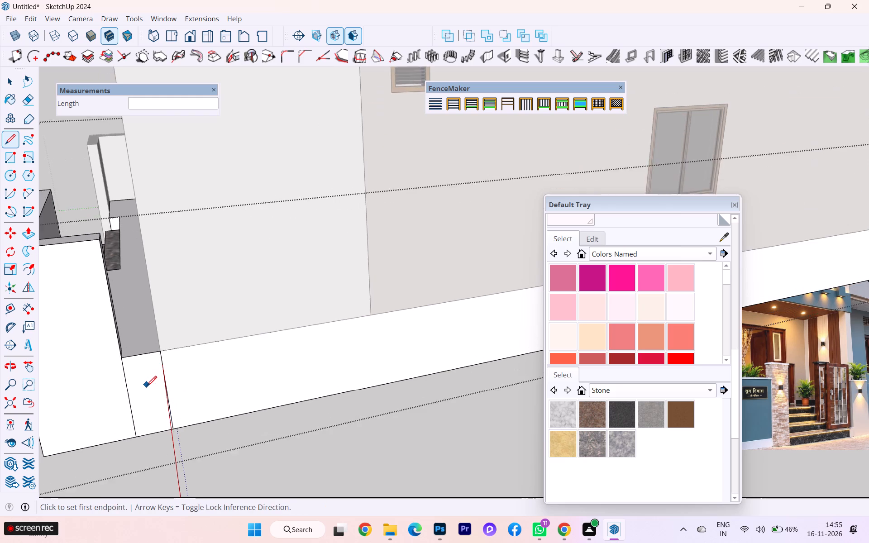
key("p")
left_click(143, 373)
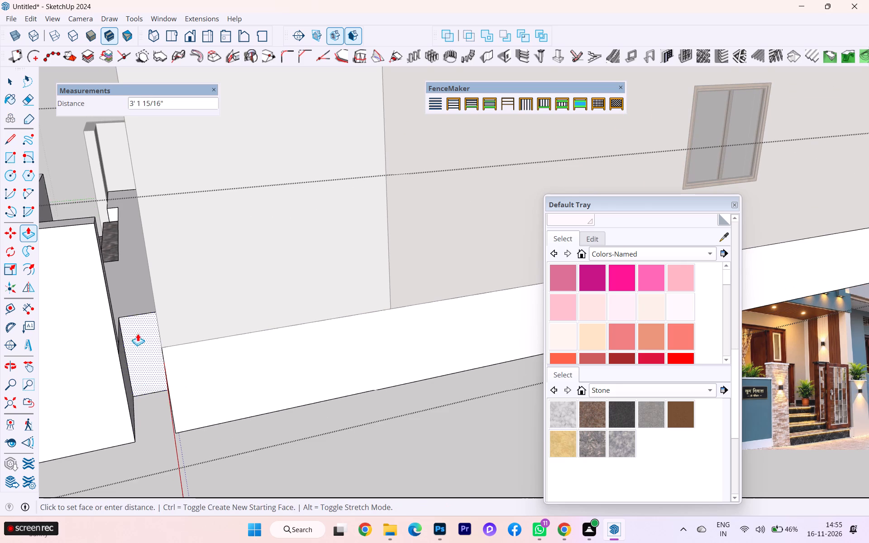
scroll(113, 346, "down", 1)
middle_click_drag(110, 349, 58, 360)
scroll(83, 307, "up", 2)
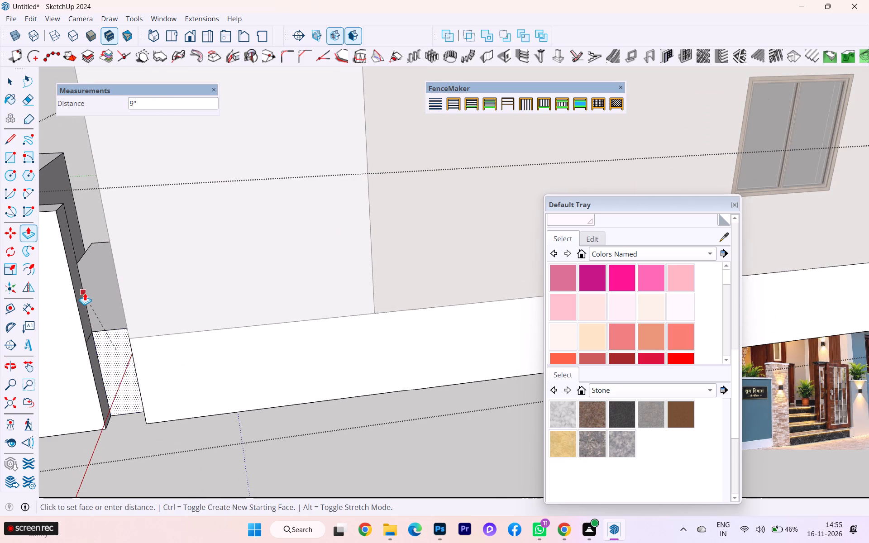
left_click(85, 293)
scroll(95, 339, "up", 2)
key("e")
scroll(93, 340, "up", 4)
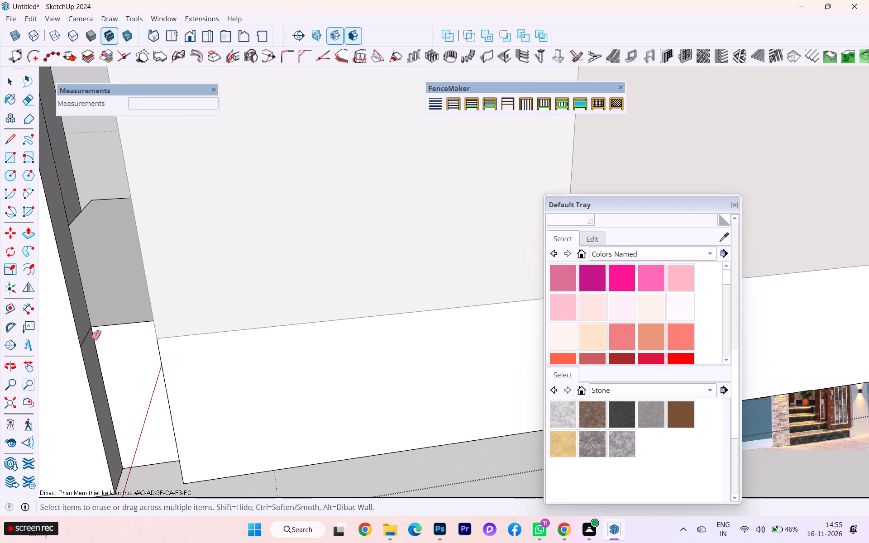
left_click(86, 337, "shift")
Extend the upper and lower end faces of the raised wall's side return 1' 2 1/16" to the pillar line and close the plinth group.
key("o")
key("p")
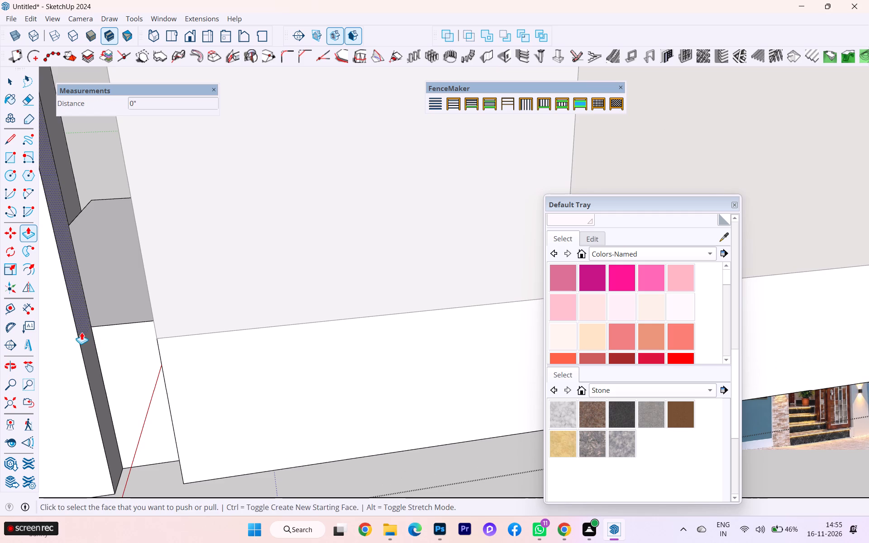
left_click(81, 332)
left_click(150, 295)
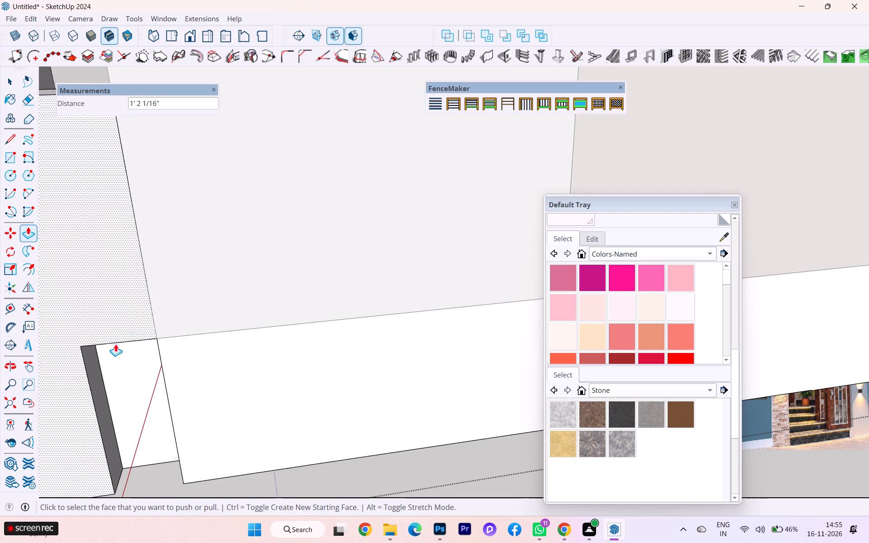
left_click(97, 377)
left_click(159, 335)
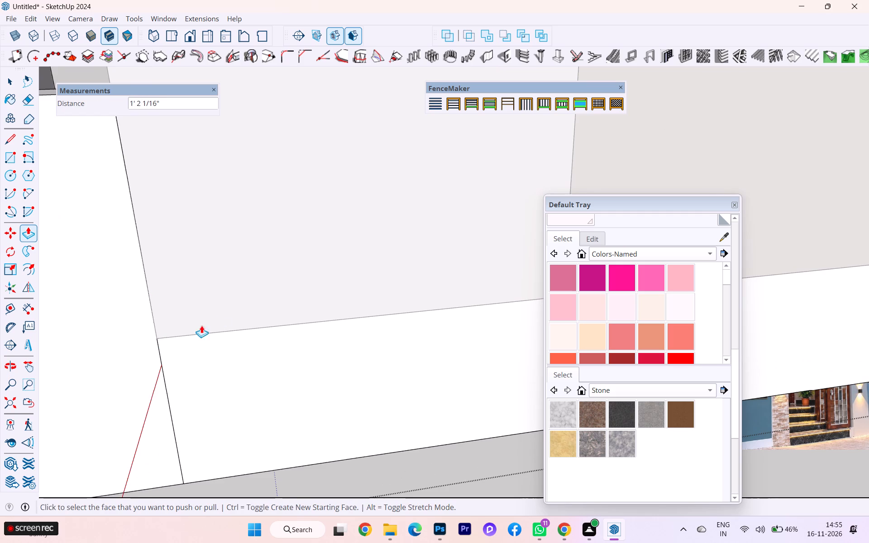
scroll(244, 299, "down", 3)
scroll(248, 299, "up", 3)
scroll(249, 299, "down", 3)
scroll(251, 298, "up", 1)
scroll(259, 295, "down", 1)
scroll(259, 295, "up", 1)
scroll(259, 295, "down", 1)
scroll(259, 295, "up", 6)
scroll(221, 306, "down", 4)
scroll(213, 310, "up", 1)
scroll(203, 314, "down", 2)
middle_click_drag(165, 321, 194, 320)
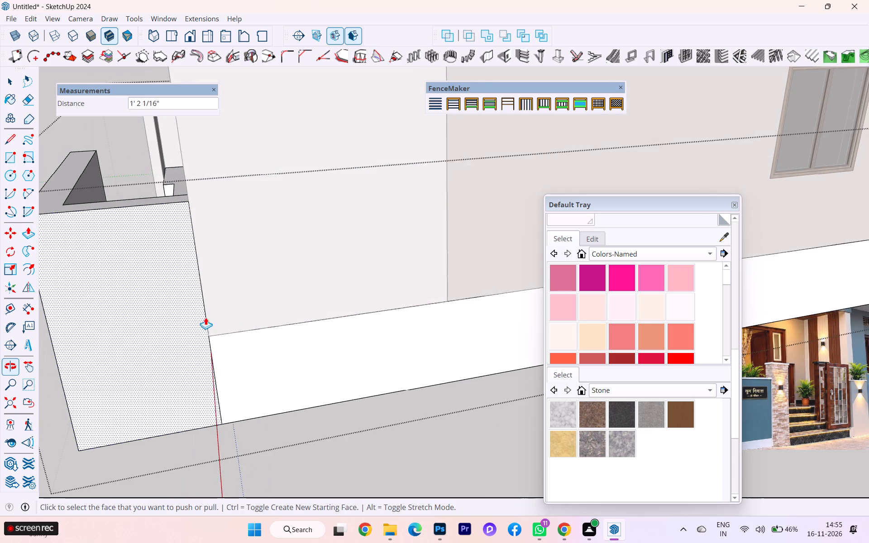
scroll(277, 322, "down", 4)
scroll(279, 324, "up", 3)
scroll(280, 324, "down", 9)
scroll(201, 367, "down", 4)
middle_click_drag(224, 361, 249, 360)
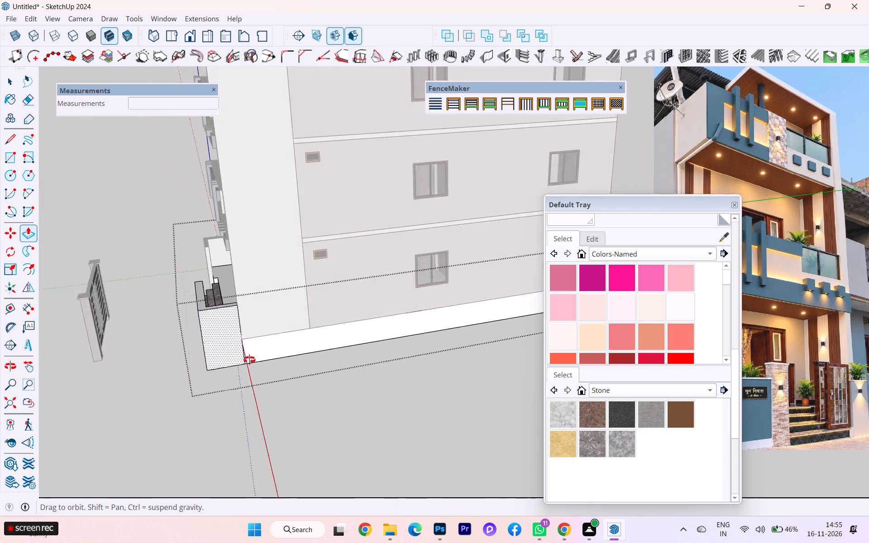
middle_click_drag(249, 360, 356, 355)
scroll(320, 308, "down", 1)
scroll(320, 308, "up", 1)
scroll(320, 308, "down", 1)
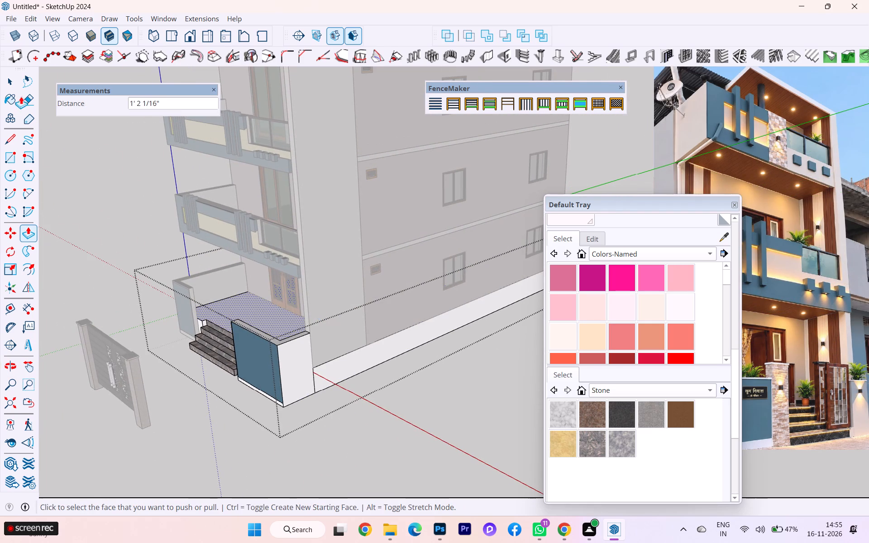
left_click(12, 84)
left_click(81, 192)
Examine the extended side wall and the whole house from the side, the front and the front corner.
scroll(164, 263, "down", 1)
middle_click_drag(163, 263, 223, 274)
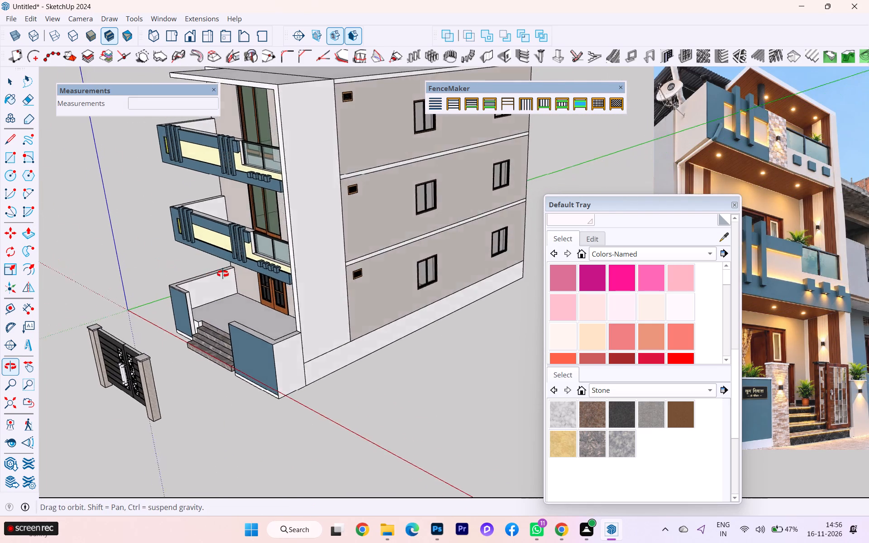
middle_click_drag(223, 274, 0, 297)
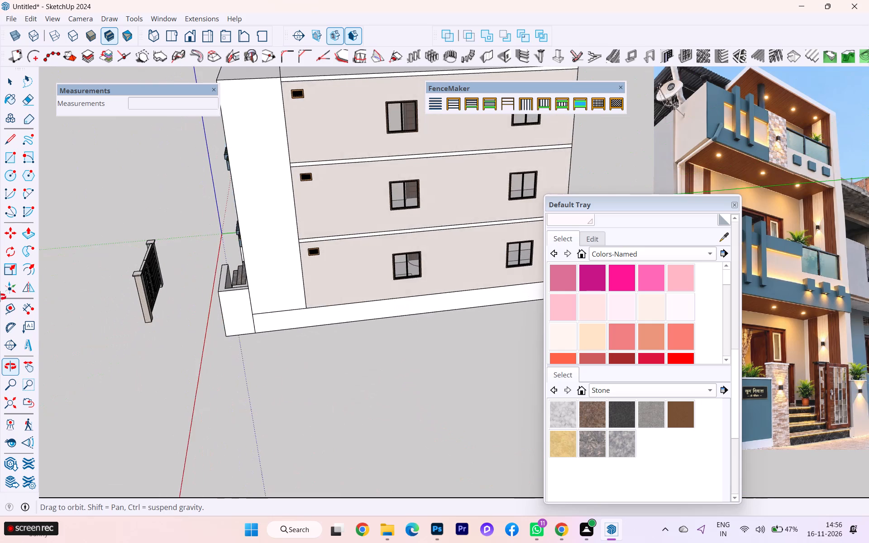
middle_click_drag(0, 297, 437, 239)
scroll(152, 274, "down", 3)
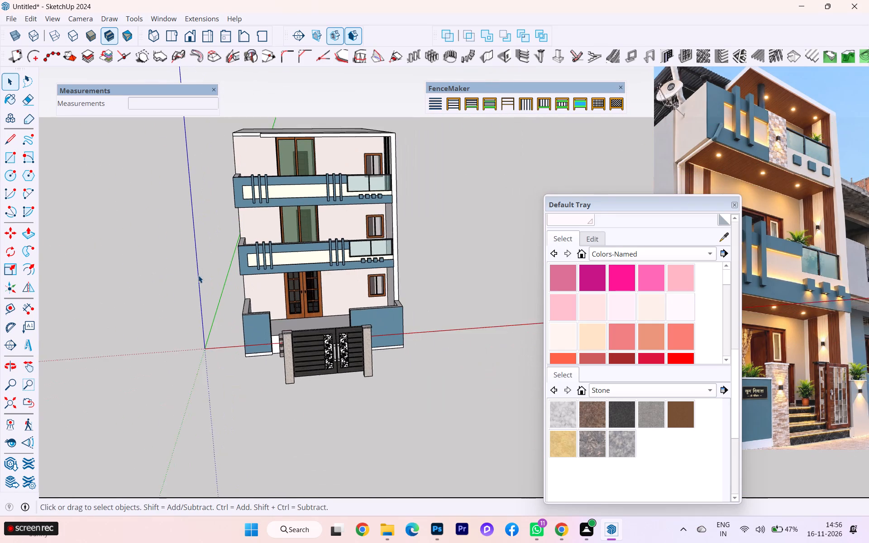
scroll(202, 273, "down", 1)
middle_click_drag(110, 297, 73, 327)
scroll(326, 214, "up", 3)
middle_click_drag(354, 214, 127, 268)
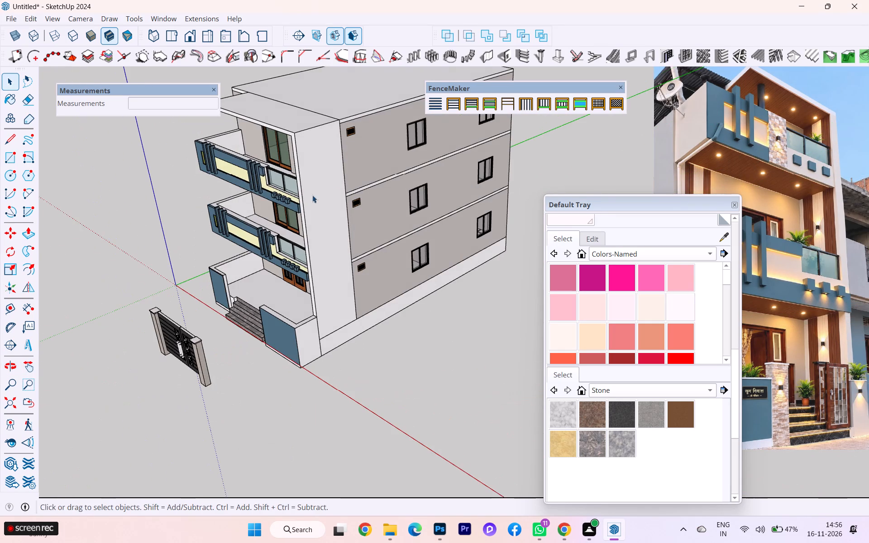
Open the white frame group and paint the pillar's outer side face and the roof slab's top with a pale cream from Colors-Named.
double_click(329, 182)
left_click(329, 182)
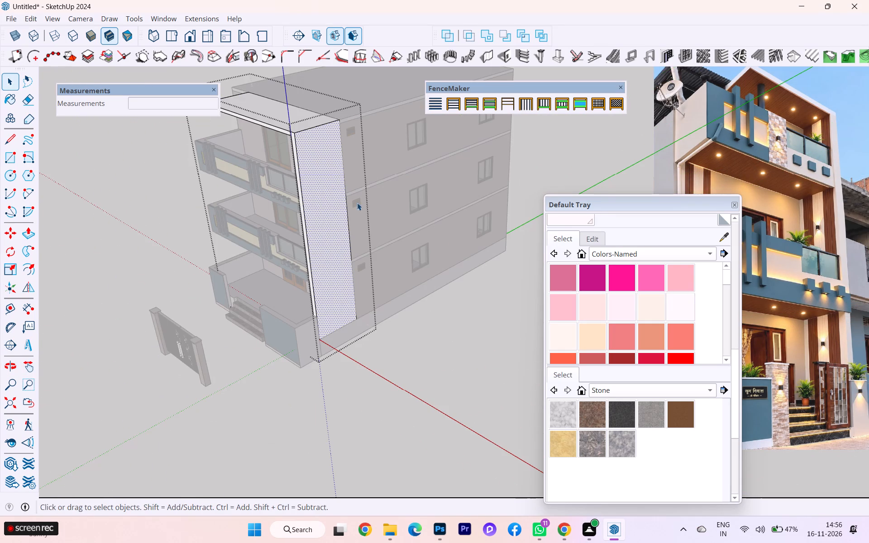
scroll(661, 309, "up", 1)
scroll(667, 286, "down", 6)
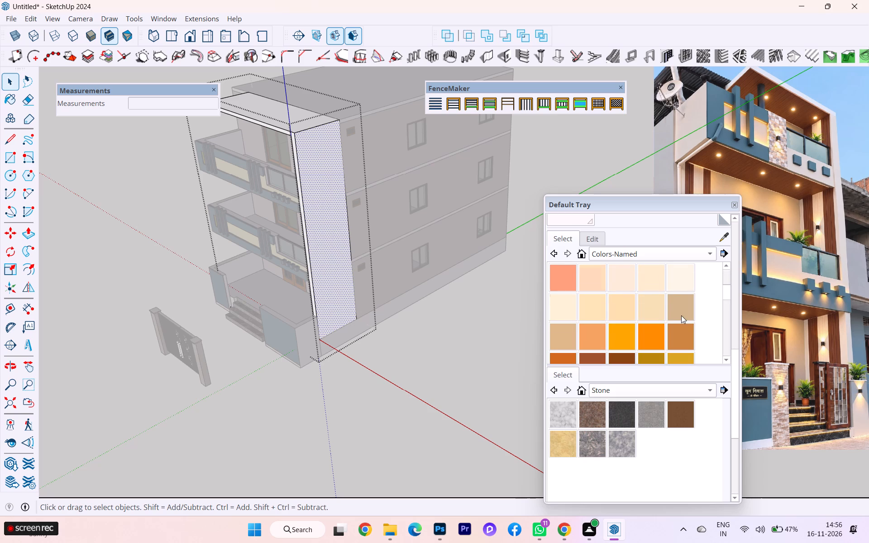
scroll(681, 315, "down", 3)
scroll(601, 305, "down", 2)
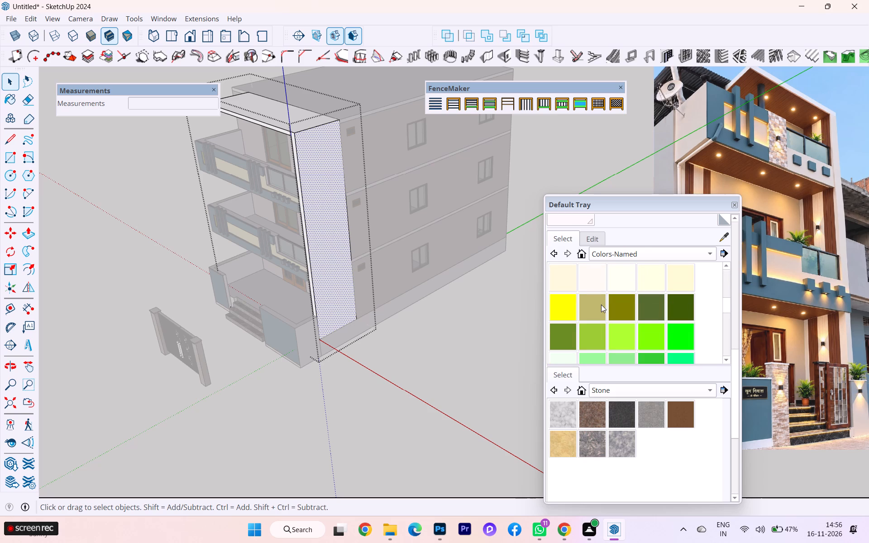
scroll(625, 285, "down", 12)
scroll(624, 313, "up", 1)
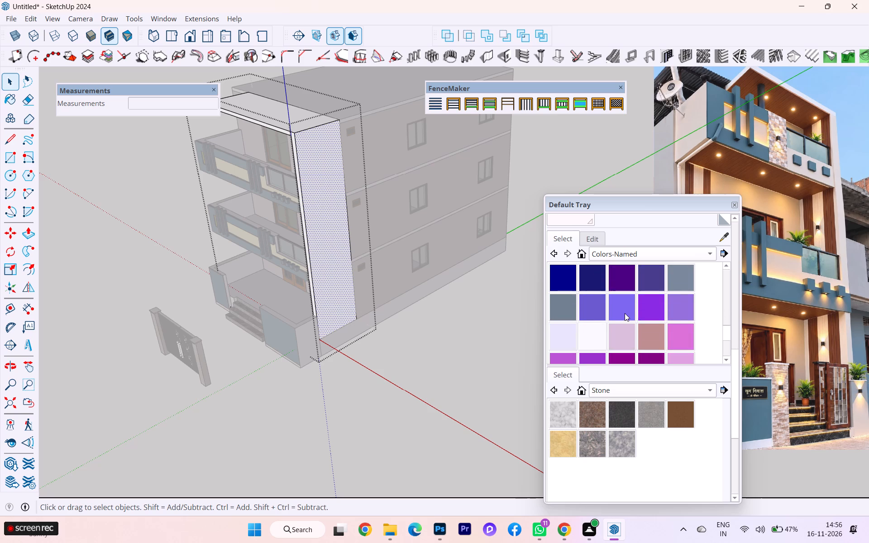
scroll(625, 314, "down", 5)
scroll(625, 315, "up", 3)
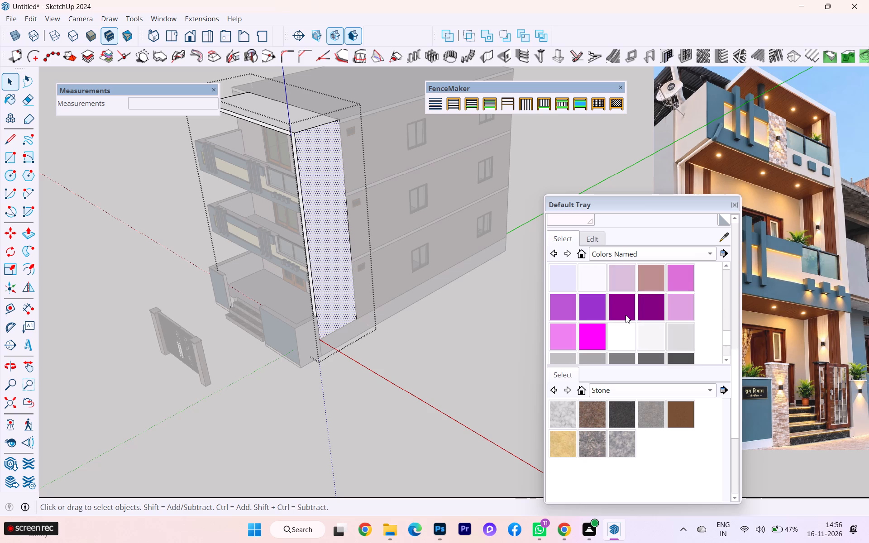
scroll(625, 315, "up", 3)
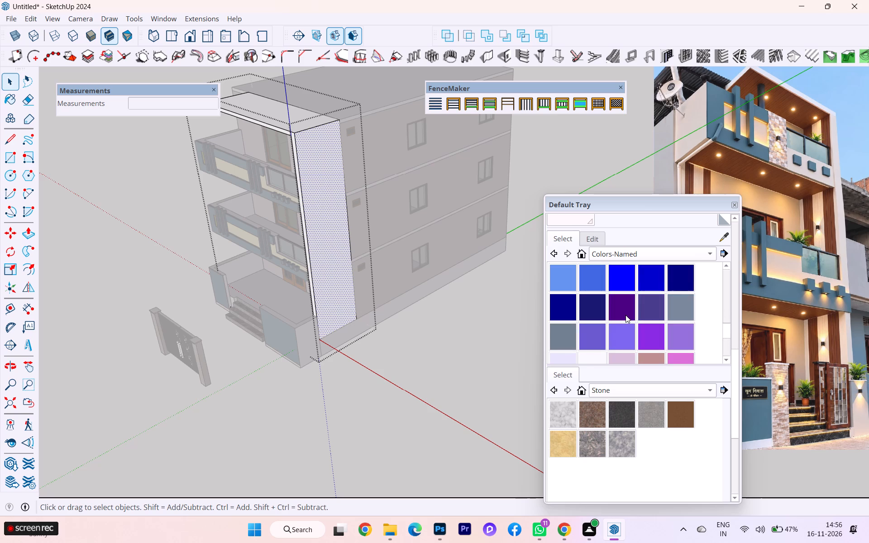
scroll(625, 315, "up", 2)
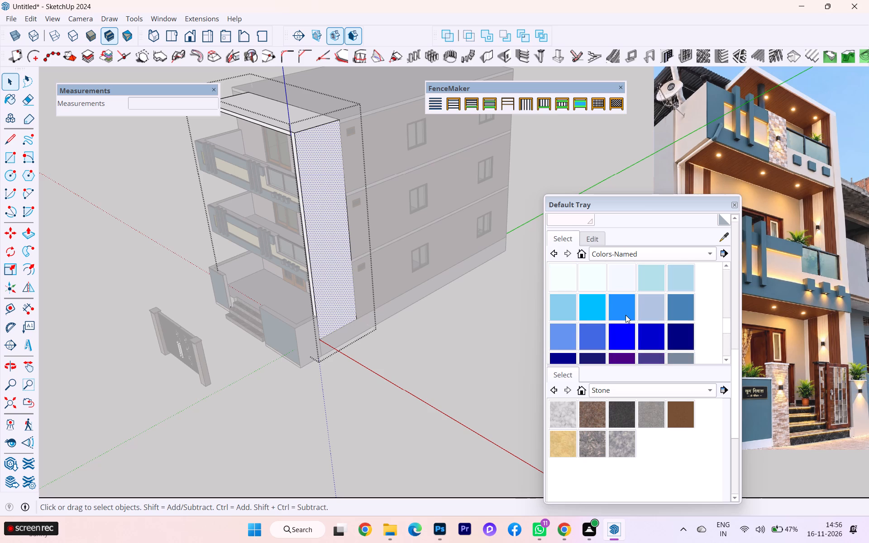
scroll(655, 295, "up", 9)
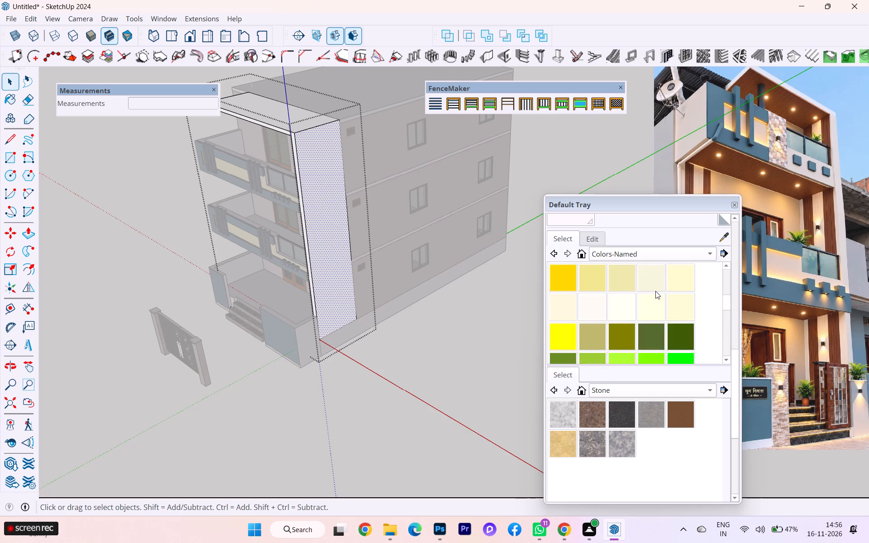
scroll(655, 291, "up", 1)
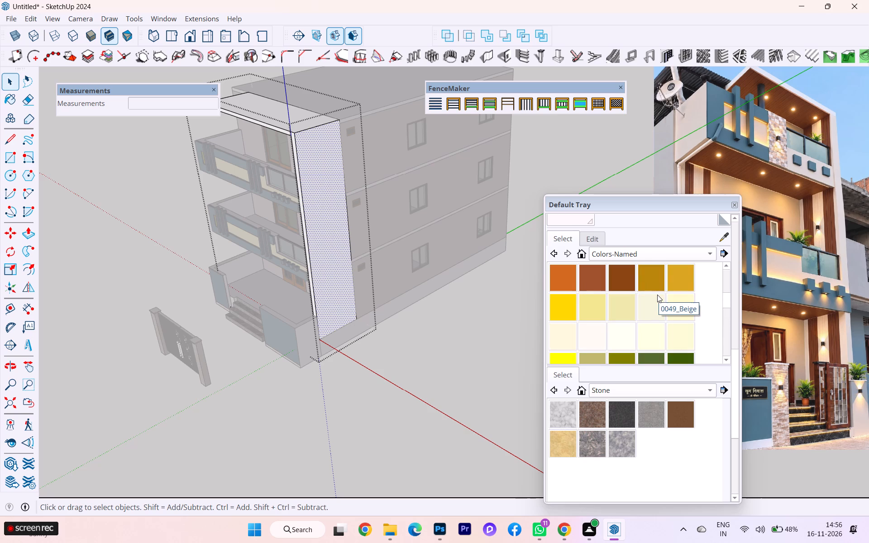
scroll(657, 295, "up", 2)
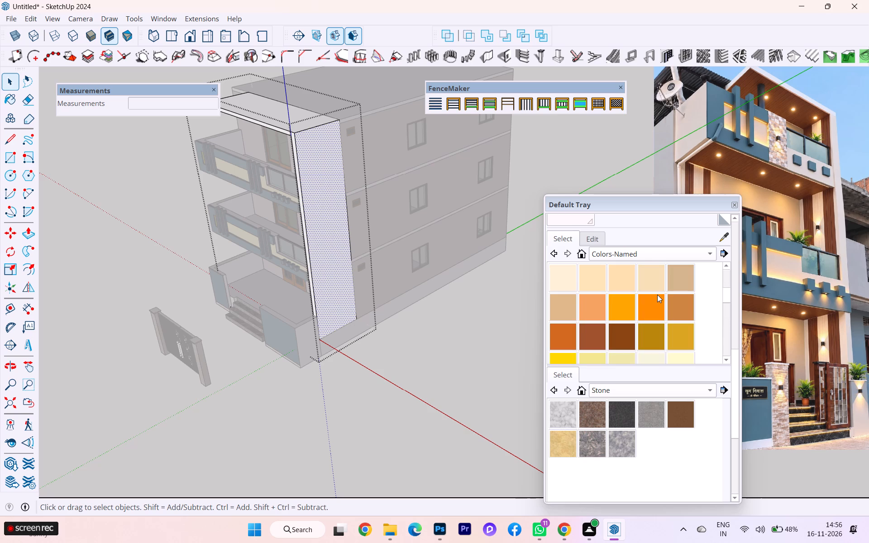
scroll(657, 295, "up", 2)
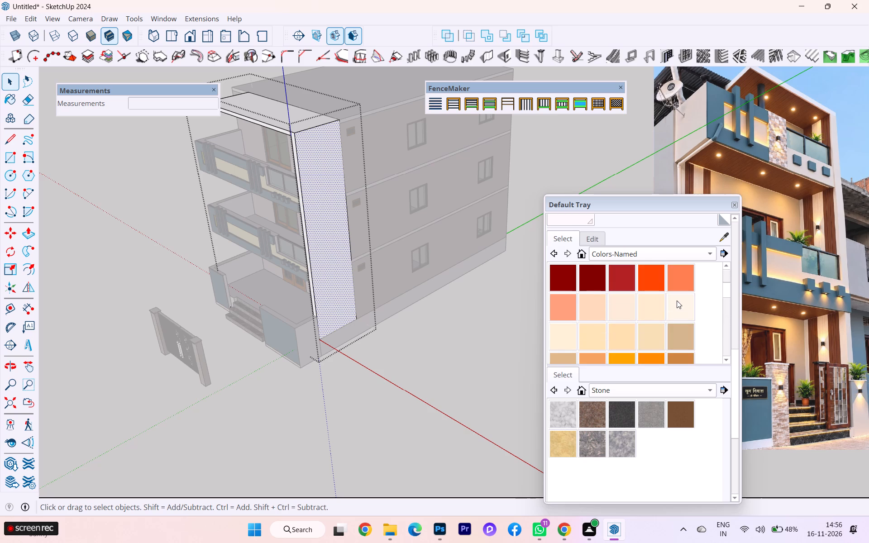
left_click(681, 301)
left_click(323, 196)
left_click(299, 109)
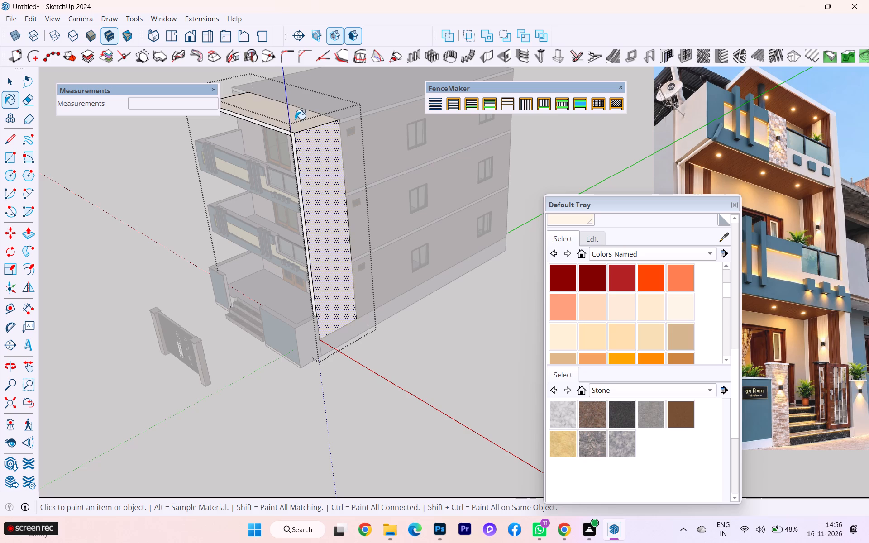
Paint the frame pillar's narrow front face with the same pale cream colour.
middle_click_drag(322, 187, 435, 160)
scroll(390, 149, "up", 3)
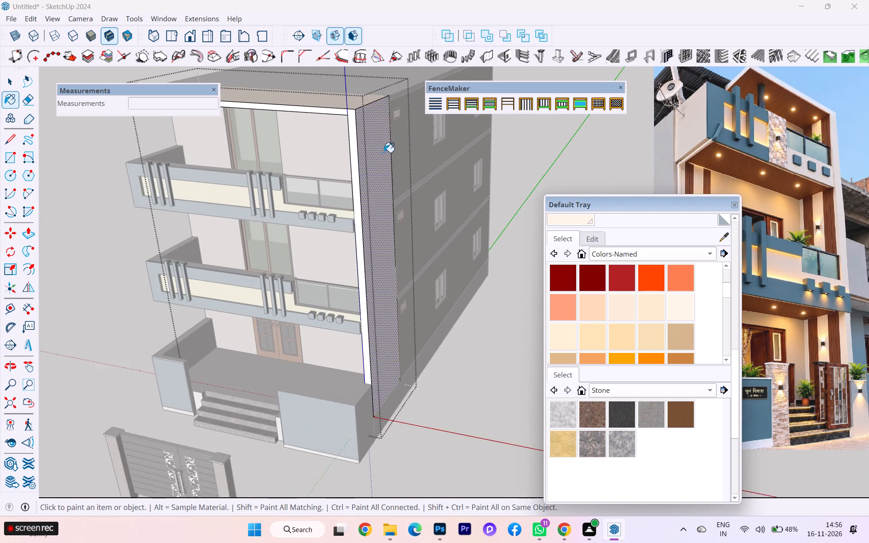
scroll(382, 155, "up", 2)
left_click(349, 168)
left_click(343, 155)
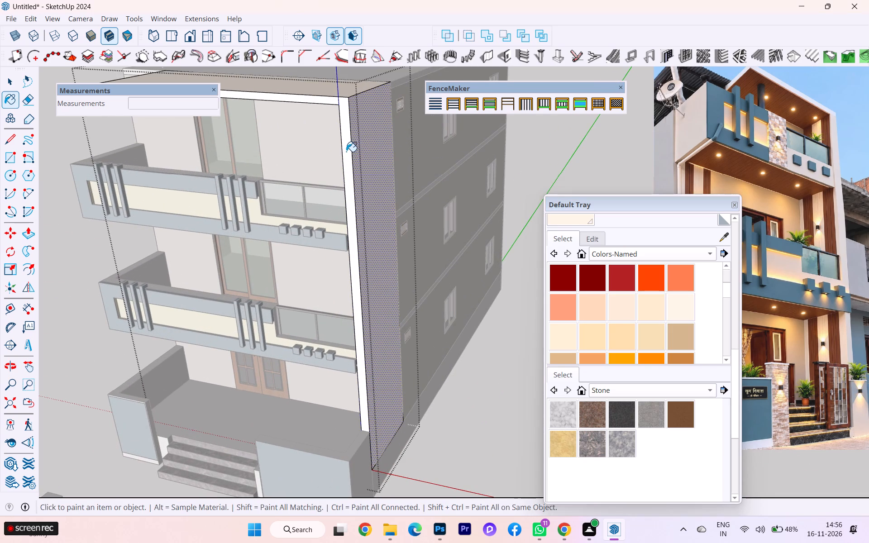
Select the frame's front face and paint it with the pale cream from Colors-Named at the pillar.
left_click(346, 152)
left_click(348, 148)
scroll(346, 140, "up", 3)
left_click_drag(347, 125, 347, 120)
left_click(342, 112)
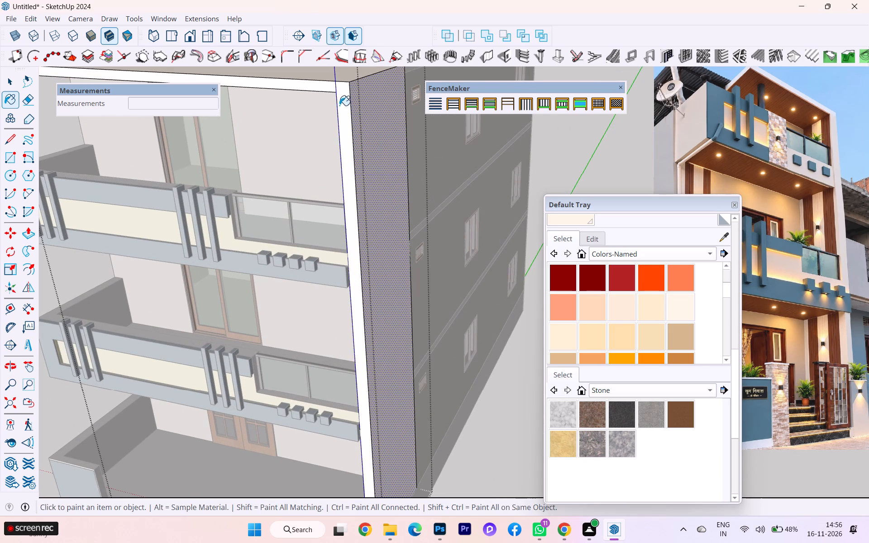
left_click(7, 80)
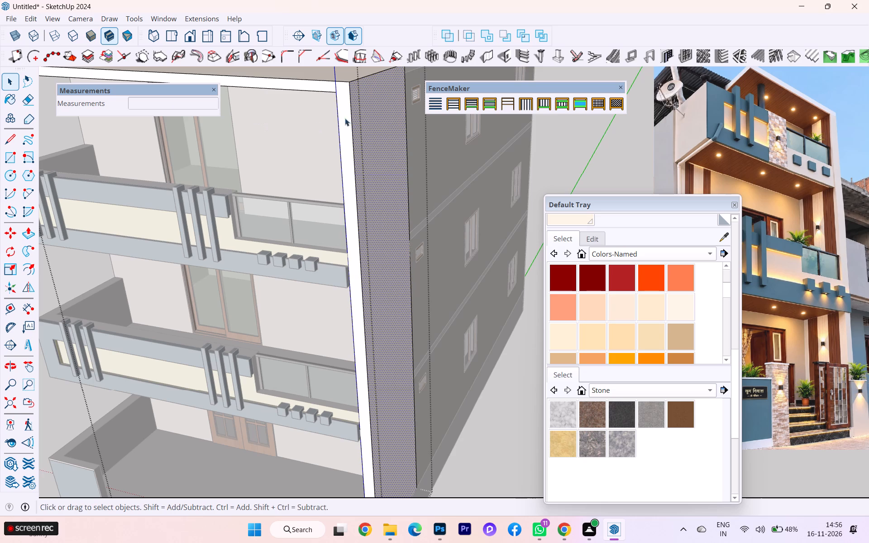
left_click(348, 116)
left_click(679, 310)
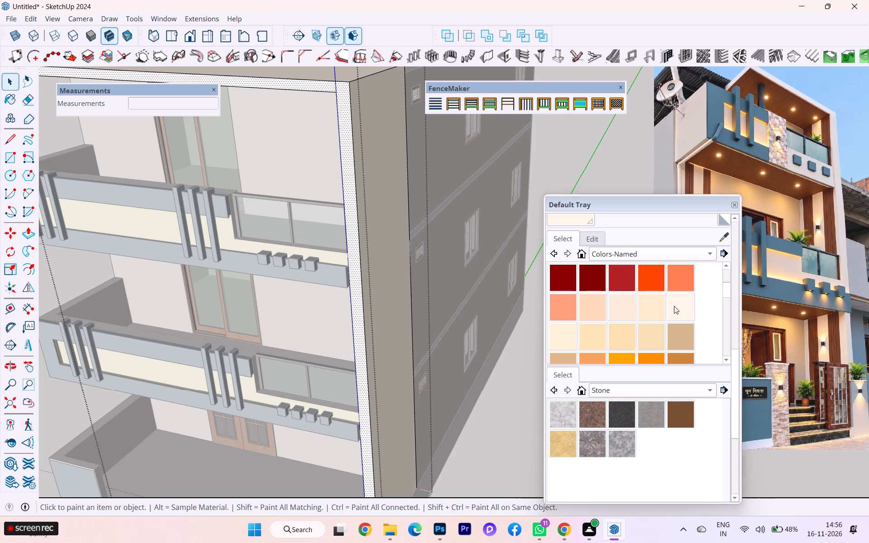
left_click(345, 157)
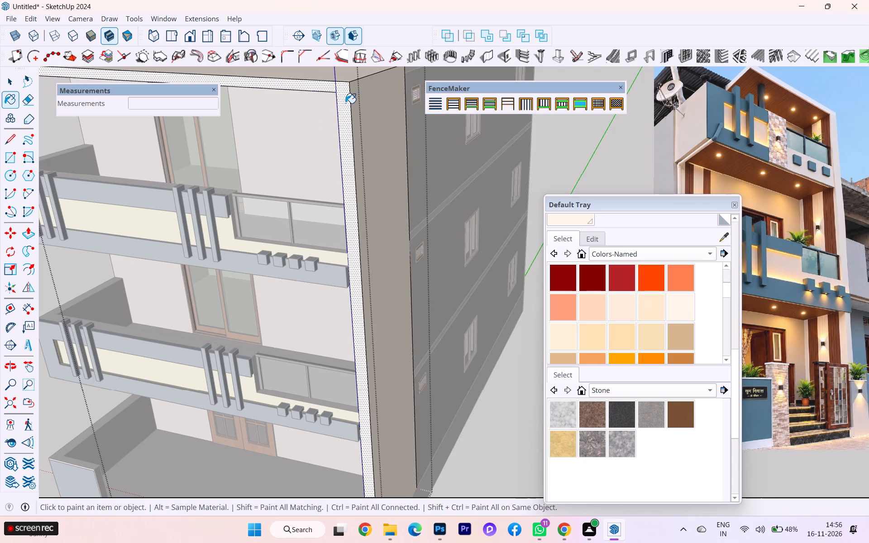
left_click(345, 103)
left_click(344, 99)
Apply the same pale cream along the roof slab's front edge and close the frame group.
scroll(344, 98, "up", 2)
scroll(344, 98, "down", 1)
scroll(344, 98, "up", 3)
middle_click_drag(345, 125, 422, 129)
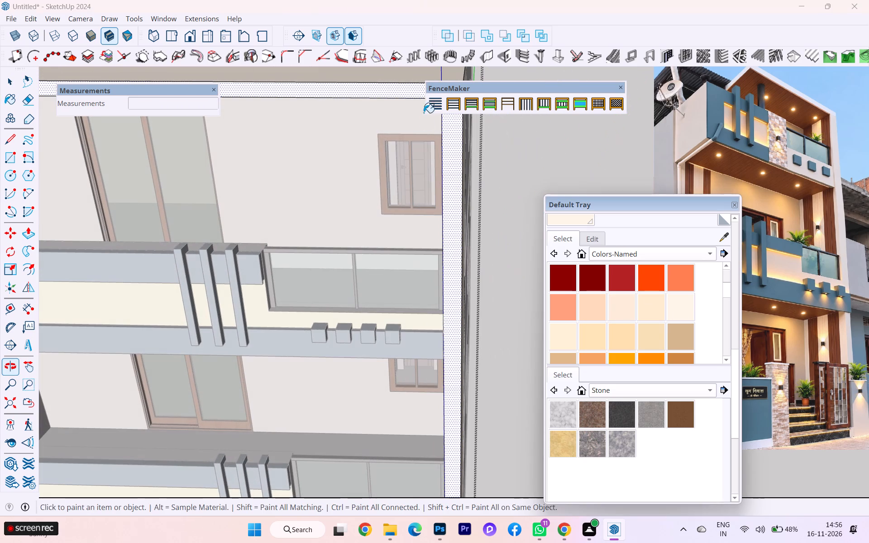
left_click(380, 90)
left_click(373, 90)
scroll(461, 176, "down", 1)
scroll(468, 214, "down", 1)
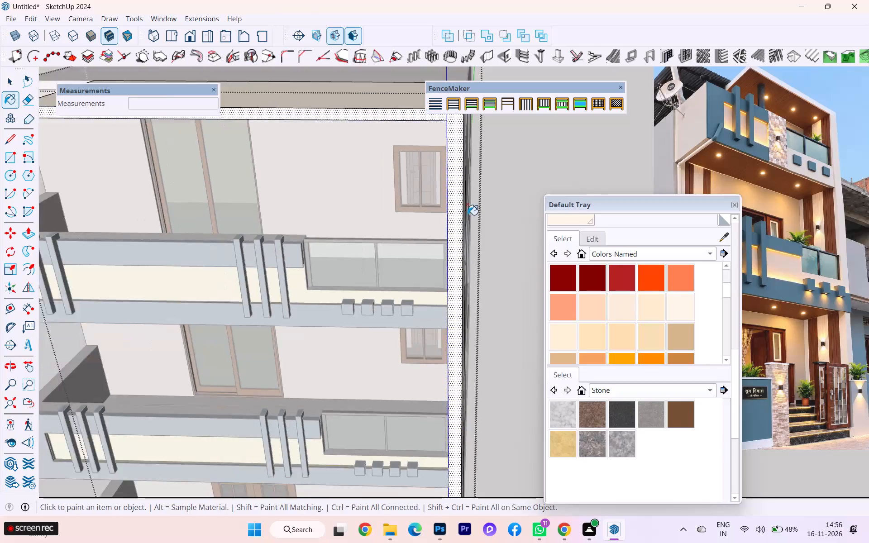
scroll(468, 215, "down", 1)
middle_click_drag(448, 217, 250, 238)
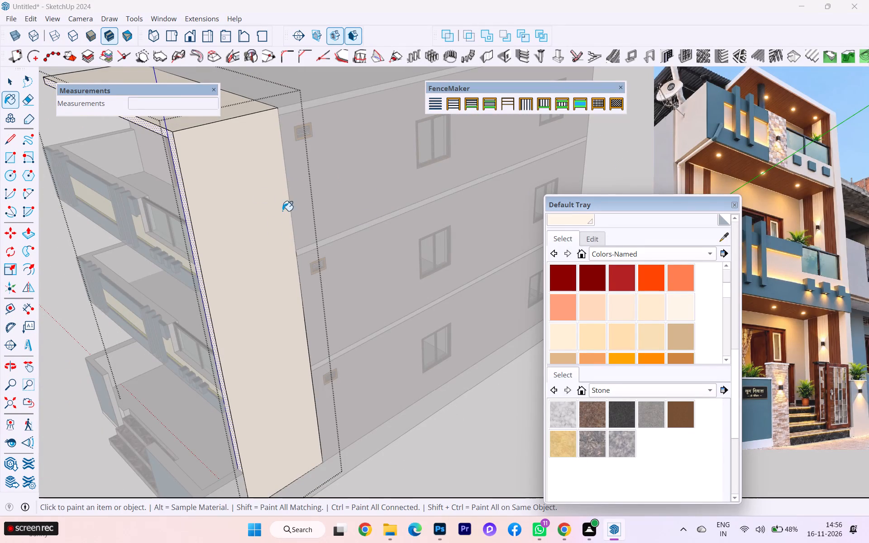
scroll(242, 176, "down", 7)
middle_click_drag(292, 240, 499, 185)
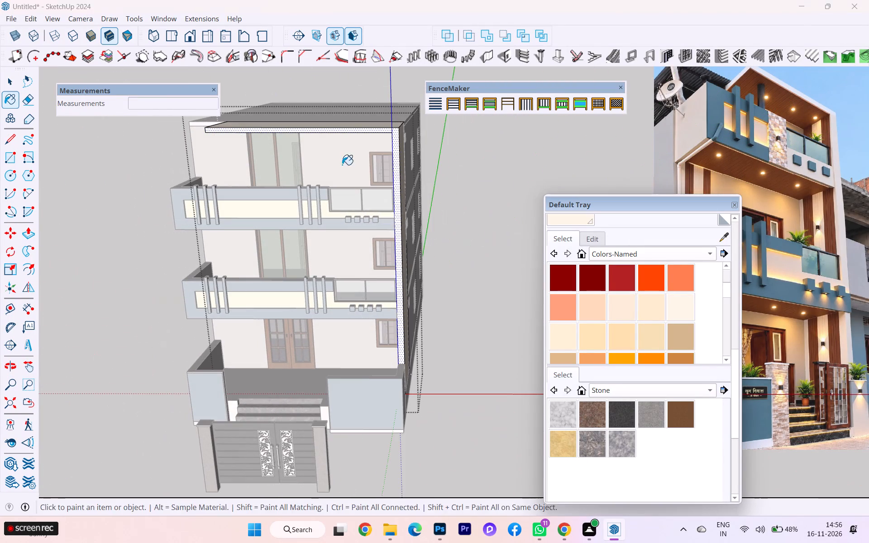
left_click(3, 80)
left_click(67, 159)
Examine the painted frame and the whole house from the front, the front corner and the side.
middle_click_drag(176, 202, 189, 201)
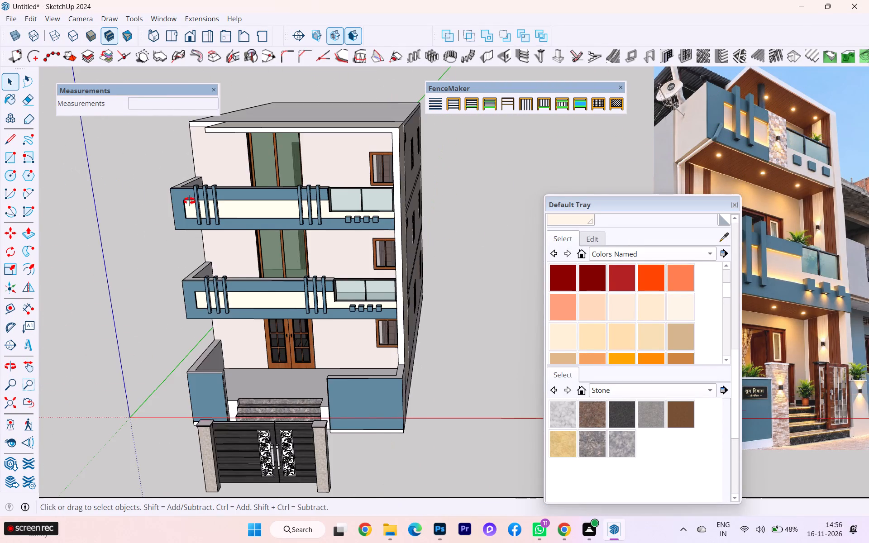
middle_click_drag(189, 201, 251, 130)
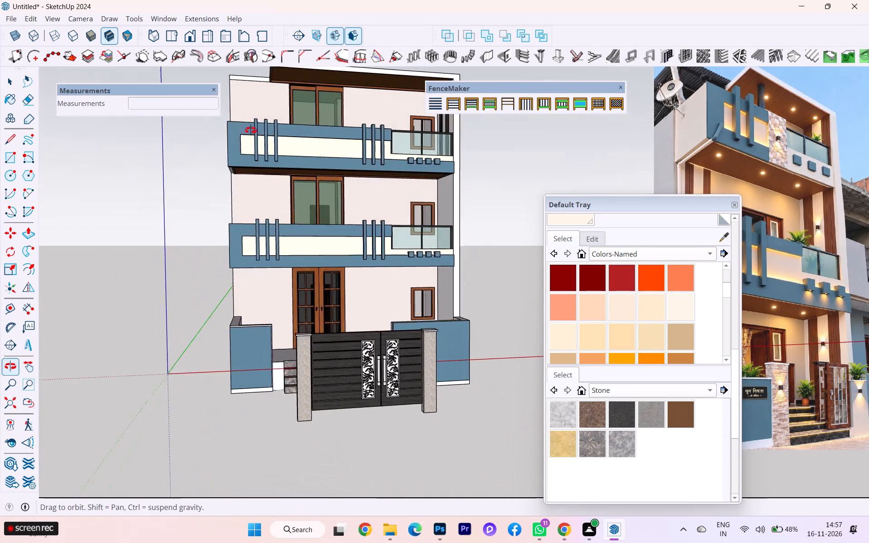
middle_click_drag(251, 130, 192, 145)
scroll(365, 191, "up", 2)
scroll(380, 195, "down", 2)
middle_click_drag(238, 224, 146, 237)
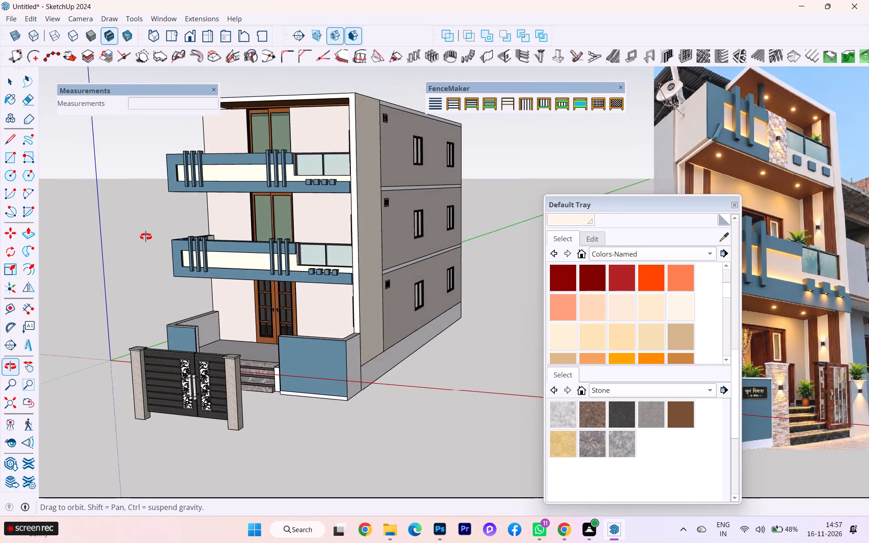
middle_click_drag(146, 237, 45, 248)
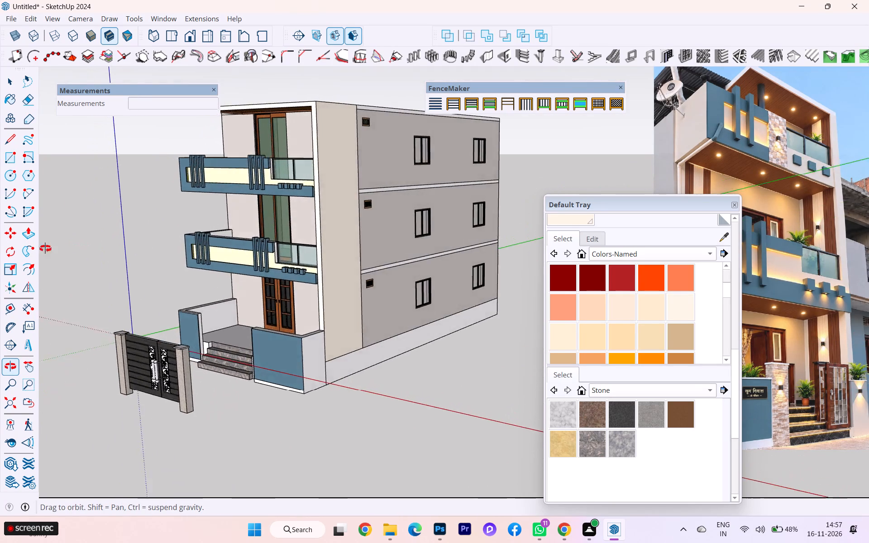
middle_click_drag(45, 248, 19, 251)
scroll(215, 210, "up", 4)
scroll(336, 207, "down", 1)
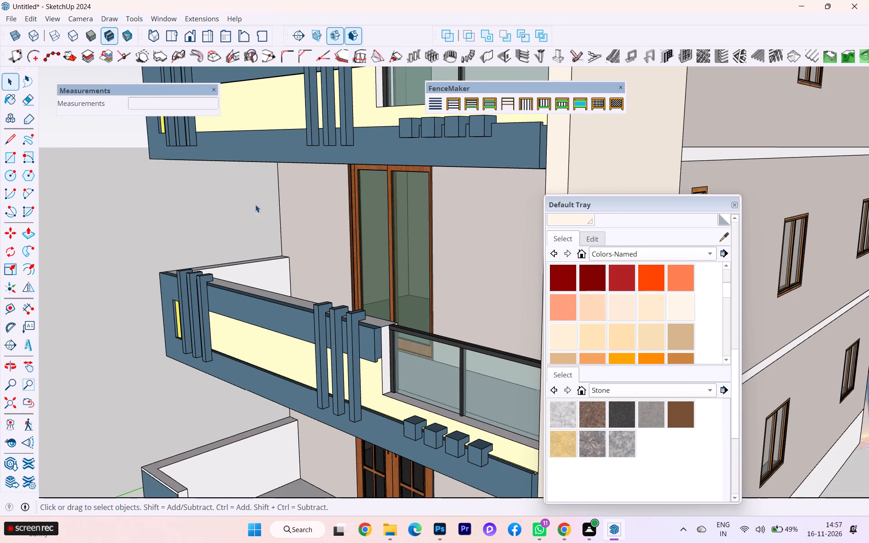
scroll(221, 203, "down", 3)
scroll(275, 210, "up", 7)
middle_click_drag(346, 203, 460, 219)
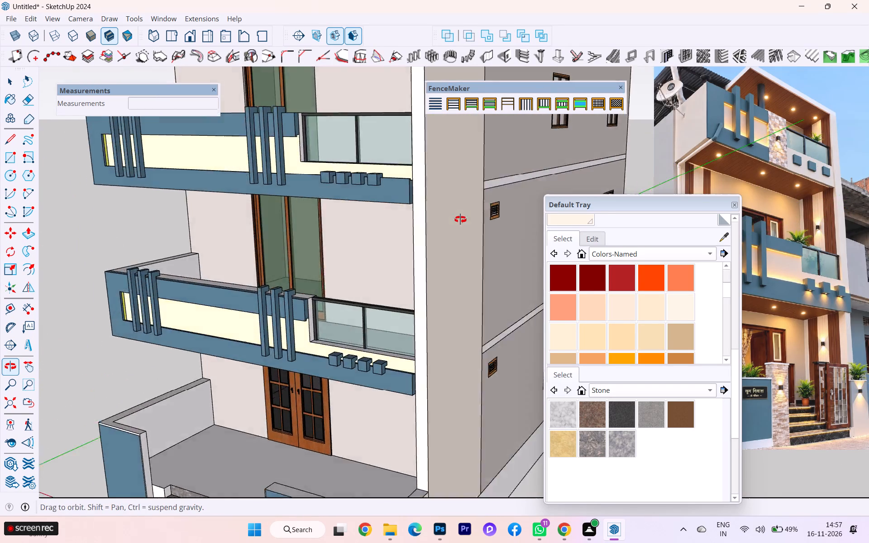
middle_click_drag(460, 219, 461, 219)
Reopen the frame group, sample the cream from the pillar's side face, repaint the front face with it and close the group.
scroll(473, 211, "up", 7)
left_click(487, 204)
double_click(487, 204)
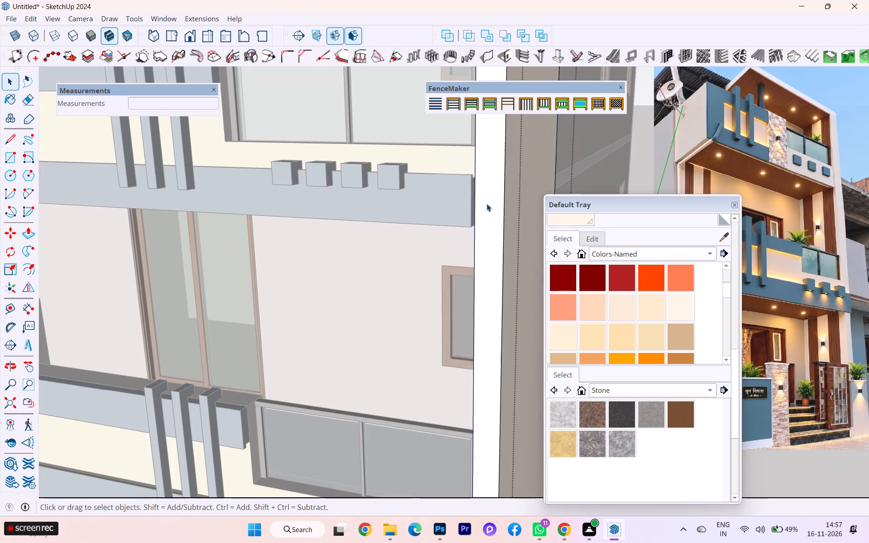
left_click(487, 204)
left_click(719, 238)
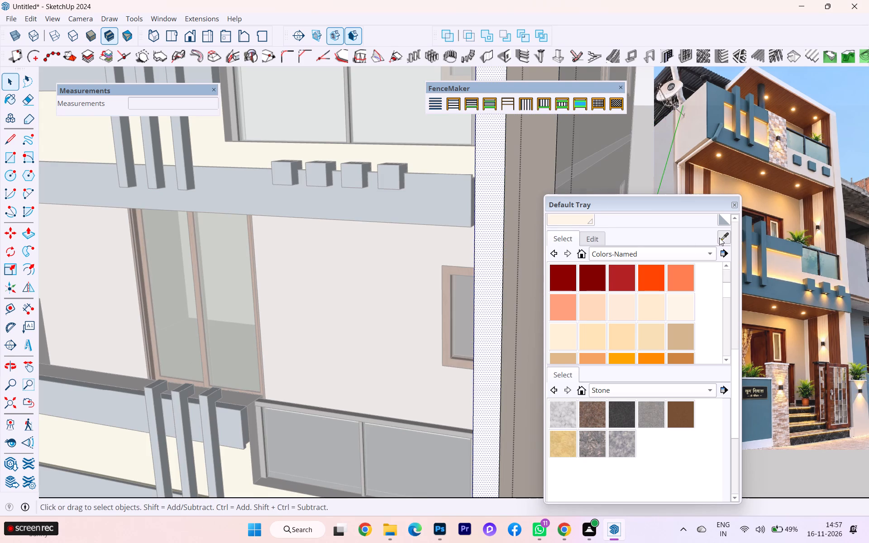
left_click(519, 196)
left_click(497, 194)
scroll(482, 188, "down", 1)
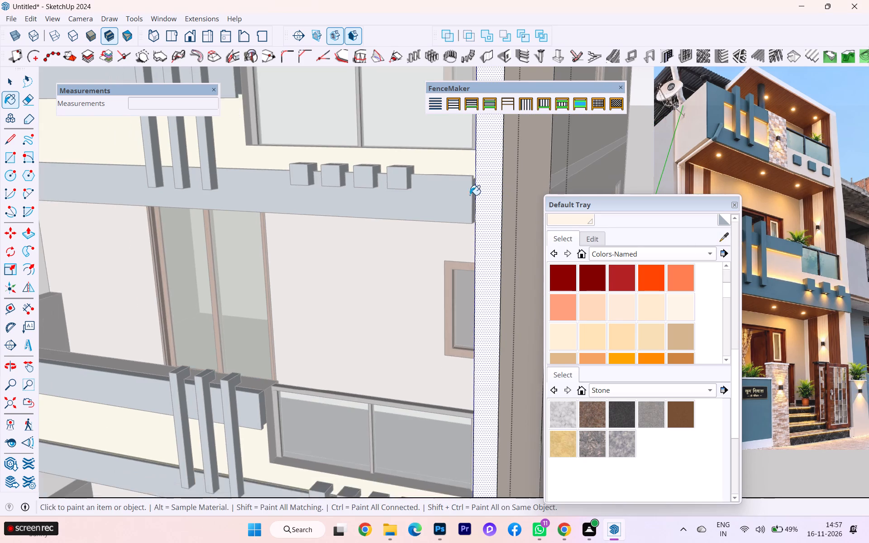
scroll(470, 195, "down", 2)
double_click(487, 197)
left_click(484, 197)
scroll(279, 148, "down", 1)
scroll(269, 148, "up", 1)
scroll(257, 148, "down", 2)
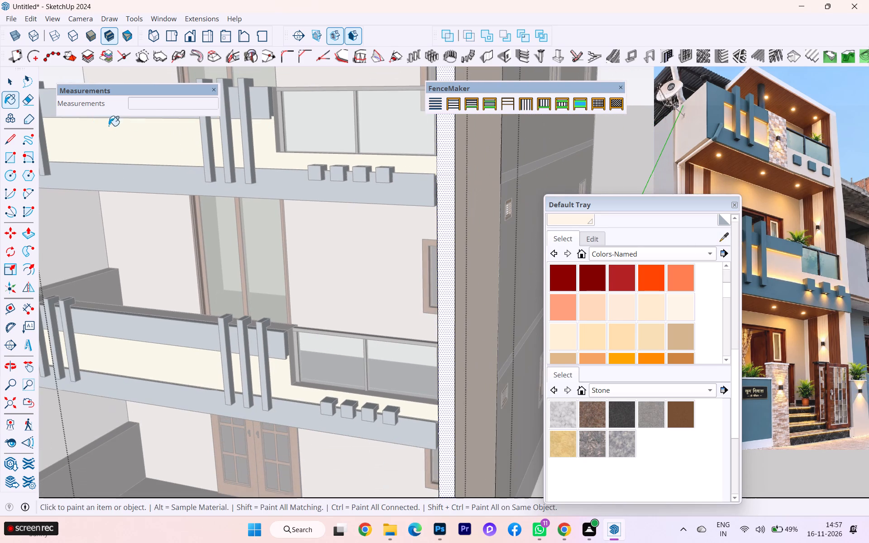
left_click(0, 82)
left_click(4, 82)
scroll(129, 134, "down", 9)
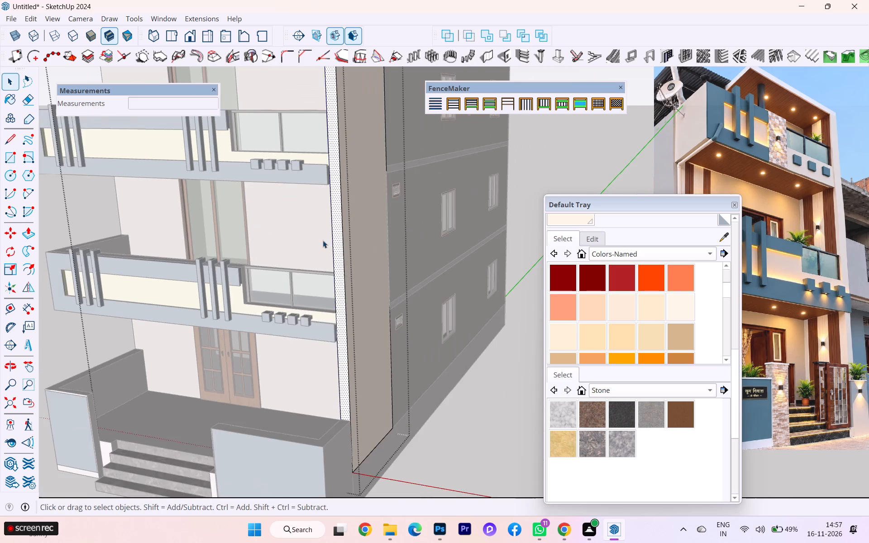
left_click(446, 400)
Reopen the frame group, slightly darken the 0030_OldLace cream with the colour brightness and close the group.
scroll(392, 300, "up", 2)
left_click(343, 296)
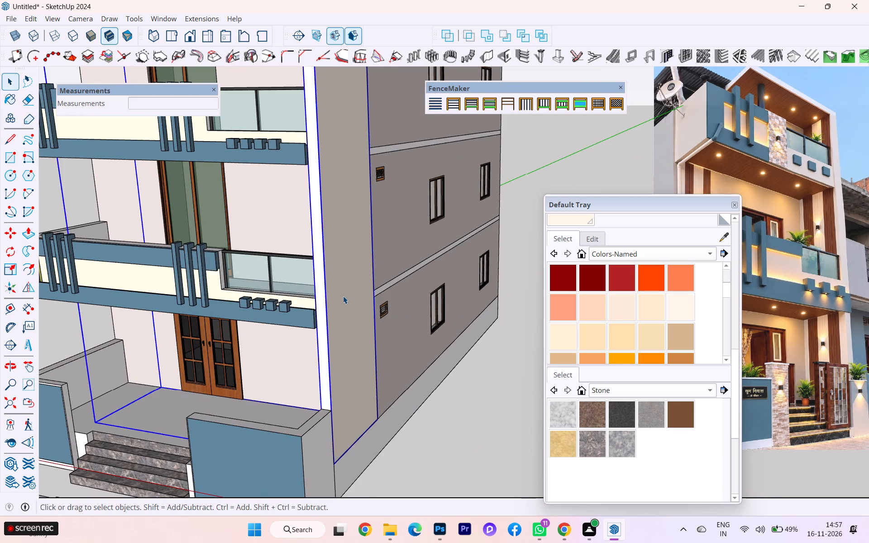
double_click(343, 296)
left_click(587, 239)
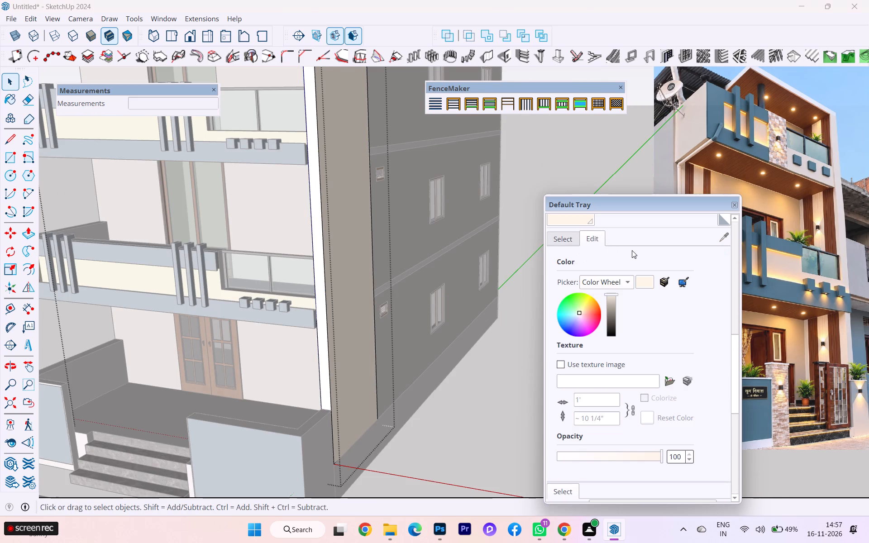
left_click_drag(609, 293, 609, 298)
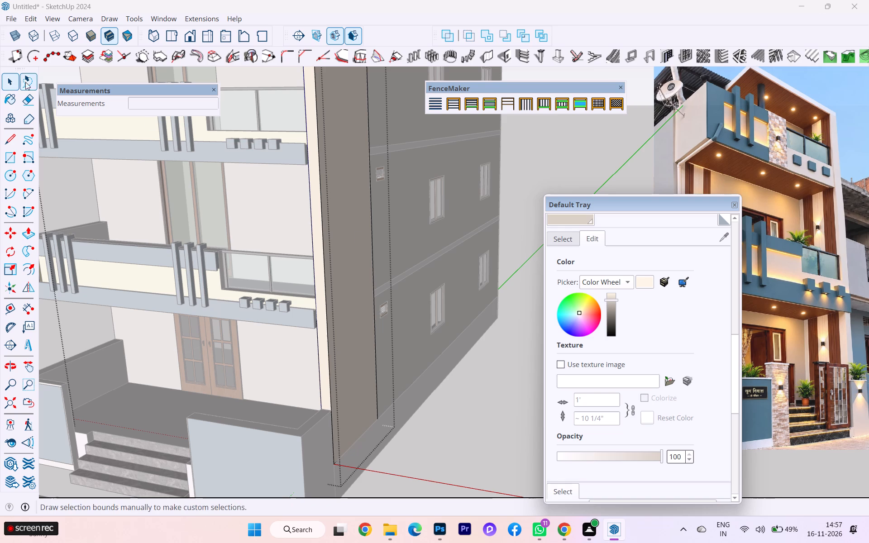
left_click(483, 386)
Examine the whole house from the front, the front corner and the opposite side wall.
scroll(428, 359, "down", 1)
middle_click_drag(333, 367, 85, 376)
scroll(287, 358, "down", 1)
scroll(187, 364, "down", 1)
middle_click_drag(220, 368, 606, 367)
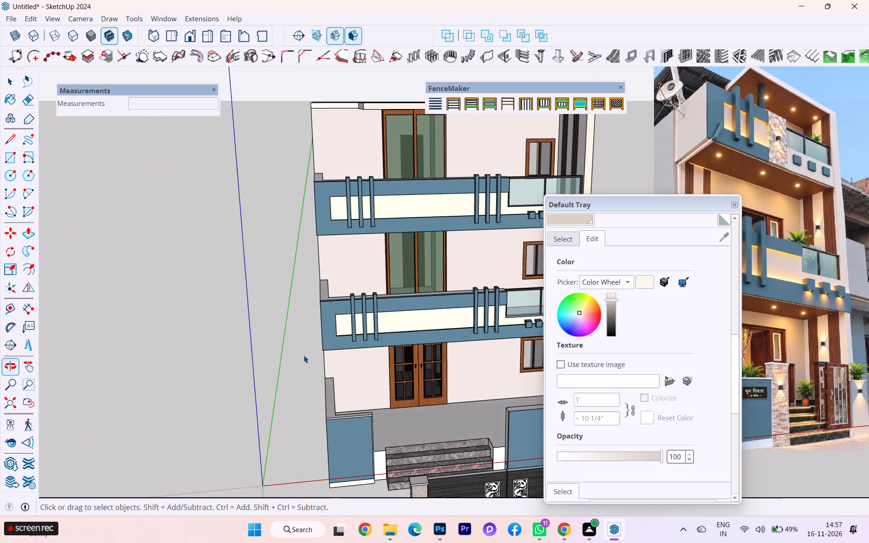
scroll(152, 325, "down", 3)
middle_click_drag(204, 334, 382, 321)
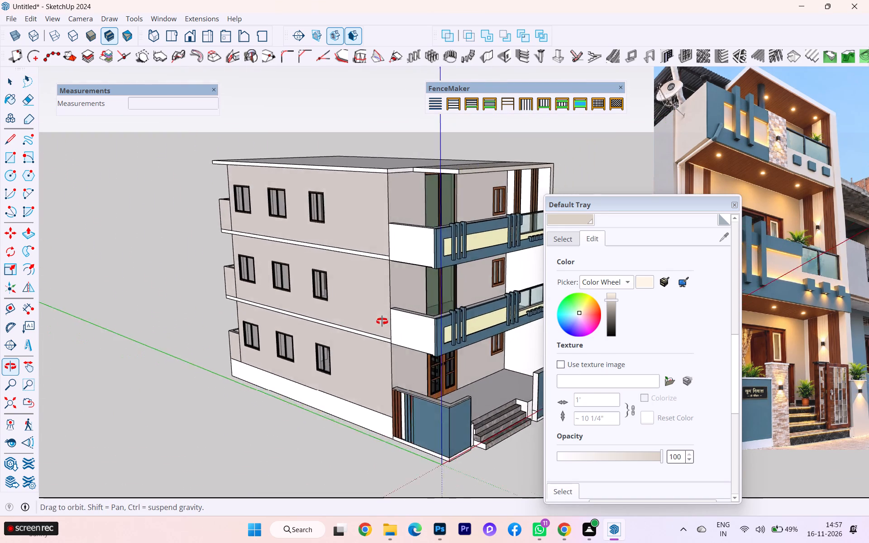
middle_click_drag(382, 321, 325, 348)
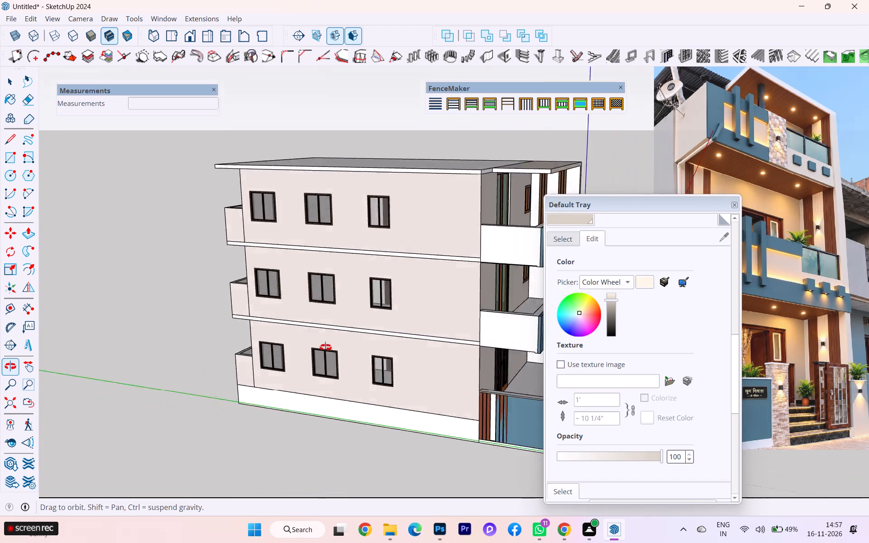
middle_click_drag(325, 348, 204, 307)
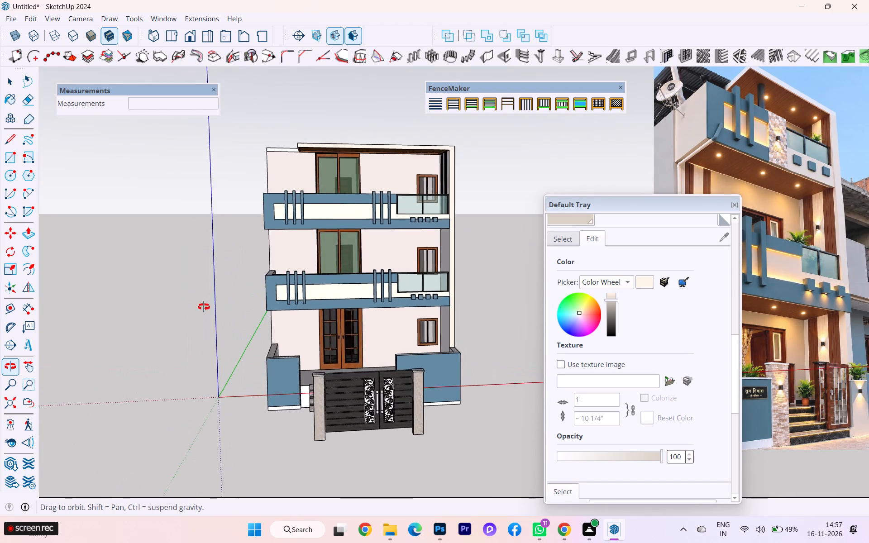
middle_click_drag(204, 307, 205, 307)
Sample Color B01 from the middle-storey side wall, darken the material to a dark brownish grey and deselect the wall.
scroll(428, 272, "up", 7)
middle_click_drag(406, 303, 149, 336)
double_click(343, 291)
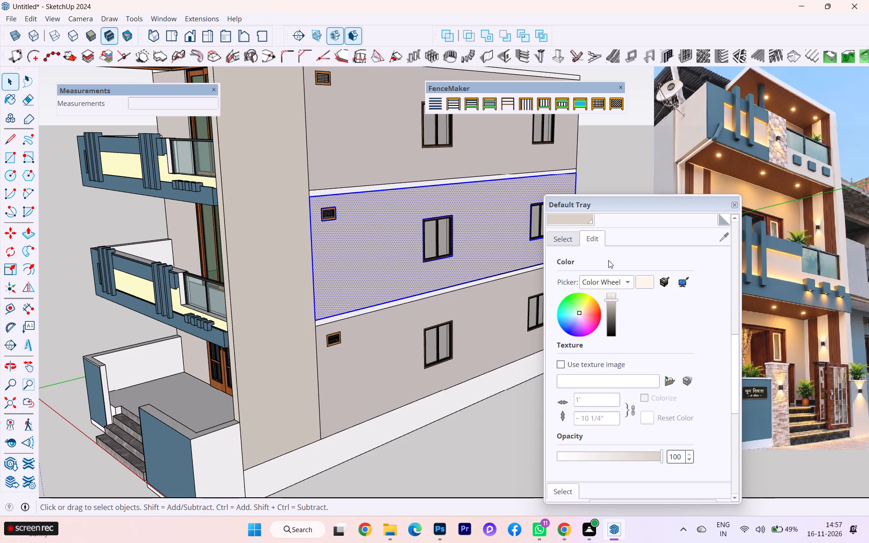
scroll(604, 247, "up", 1)
scroll(604, 247, "down", 1)
scroll(604, 247, "up", 1)
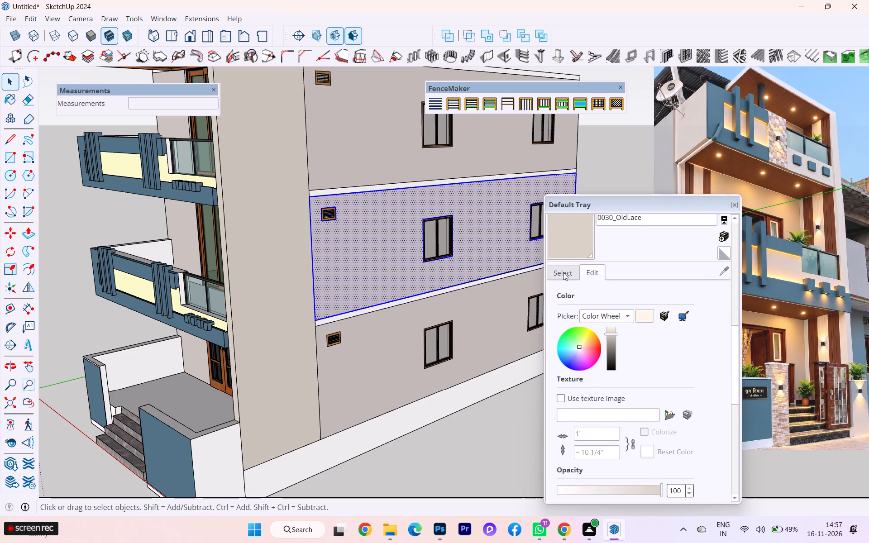
left_click(563, 272)
left_click(386, 239)
left_click(382, 245)
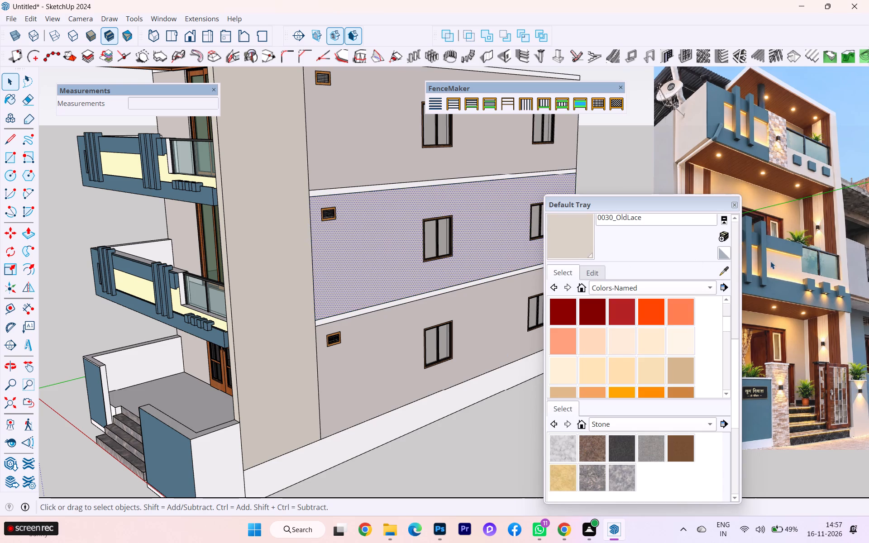
left_click(722, 270)
left_click(344, 238)
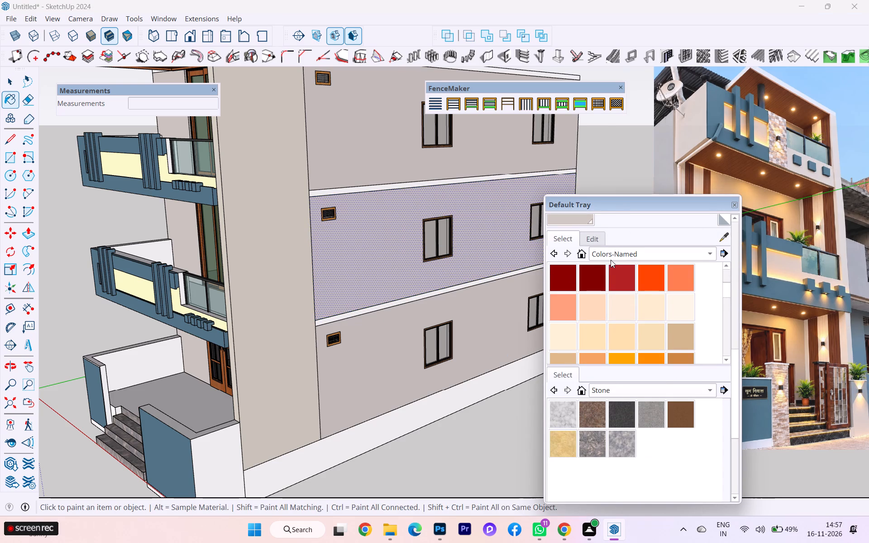
scroll(611, 258, "up", 1)
left_click(592, 271)
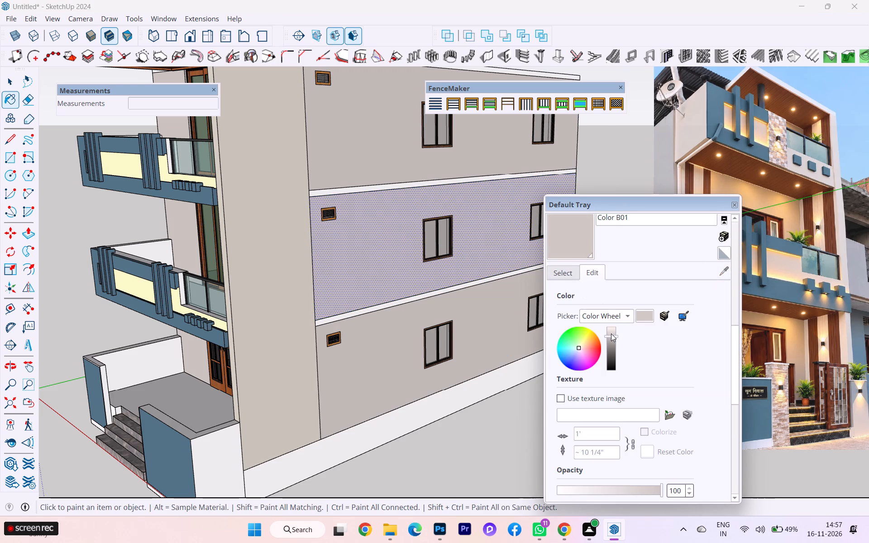
left_click_drag(608, 337, 609, 330)
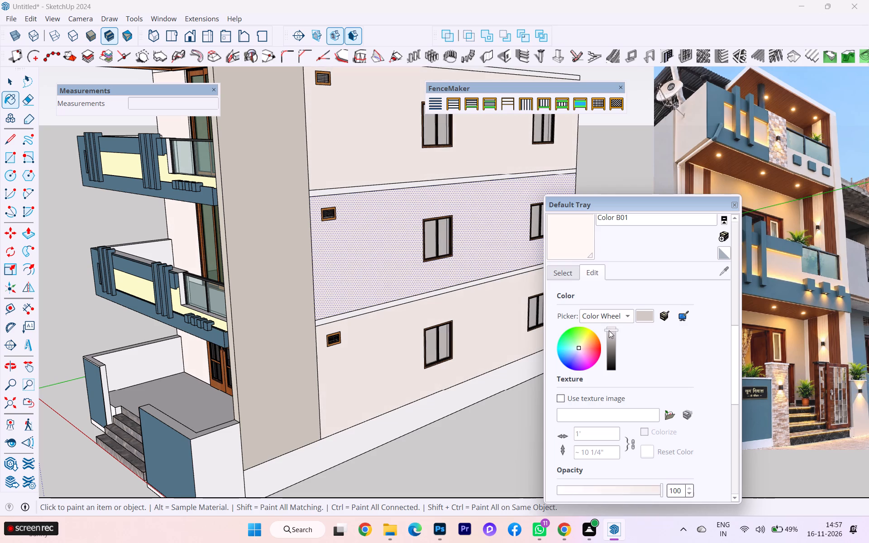
left_click_drag(609, 330, 609, 352)
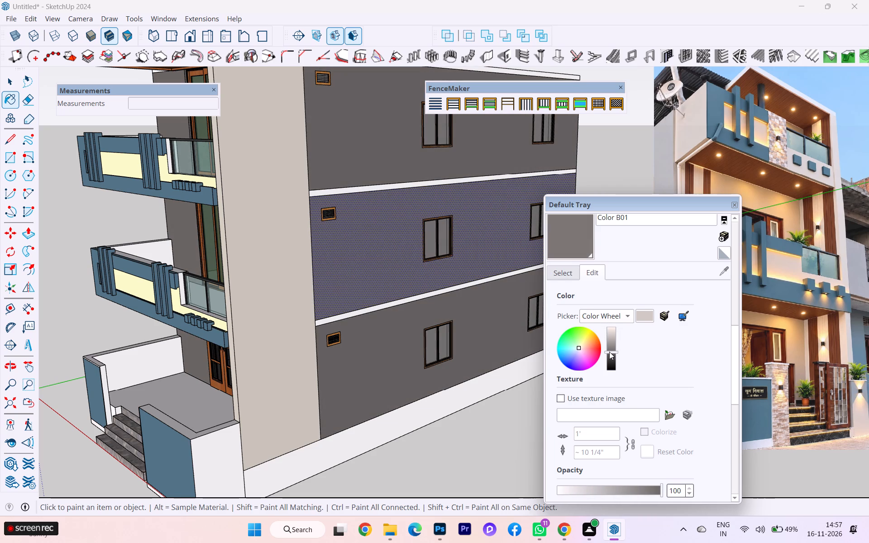
left_click_drag(609, 352, 610, 353)
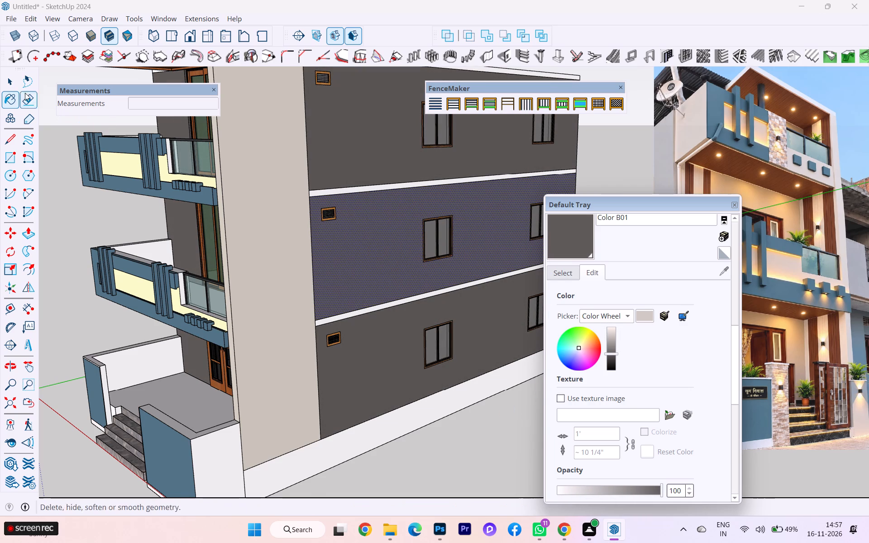
left_click(14, 85)
left_click(485, 432)
scroll(458, 390, "down", 3)
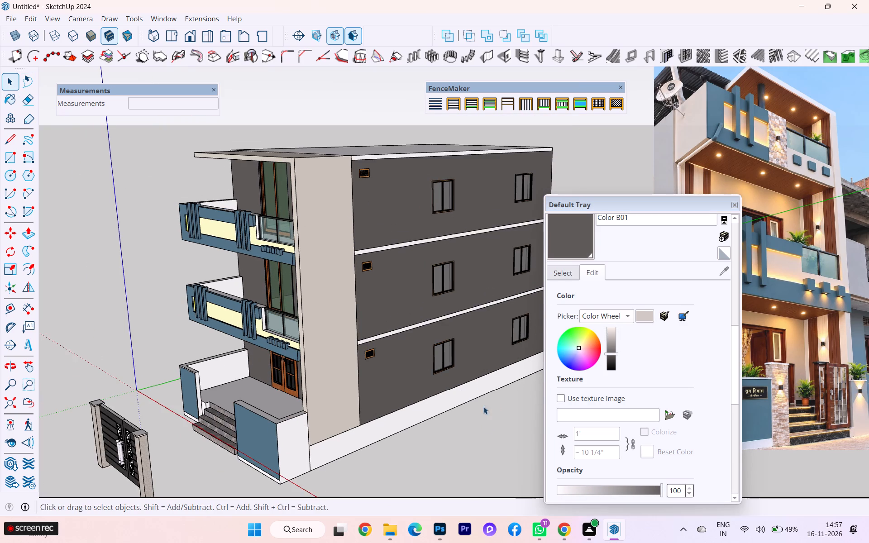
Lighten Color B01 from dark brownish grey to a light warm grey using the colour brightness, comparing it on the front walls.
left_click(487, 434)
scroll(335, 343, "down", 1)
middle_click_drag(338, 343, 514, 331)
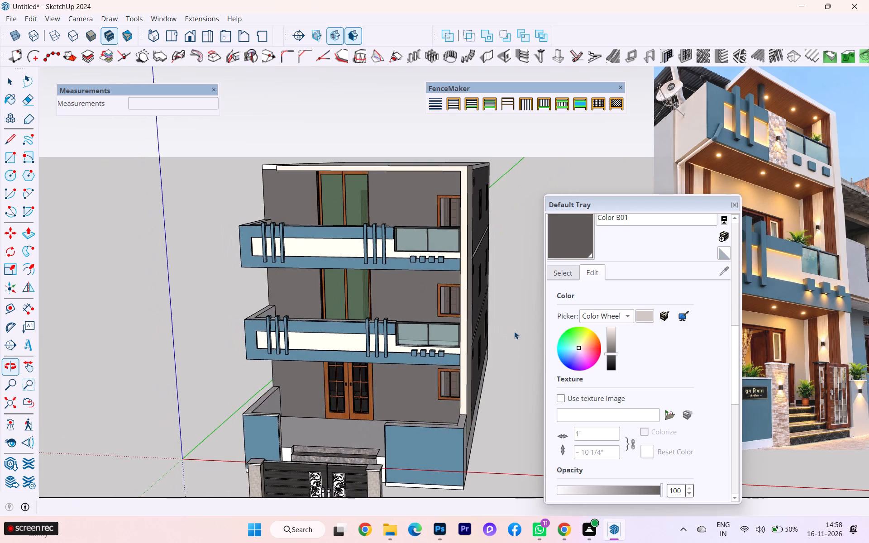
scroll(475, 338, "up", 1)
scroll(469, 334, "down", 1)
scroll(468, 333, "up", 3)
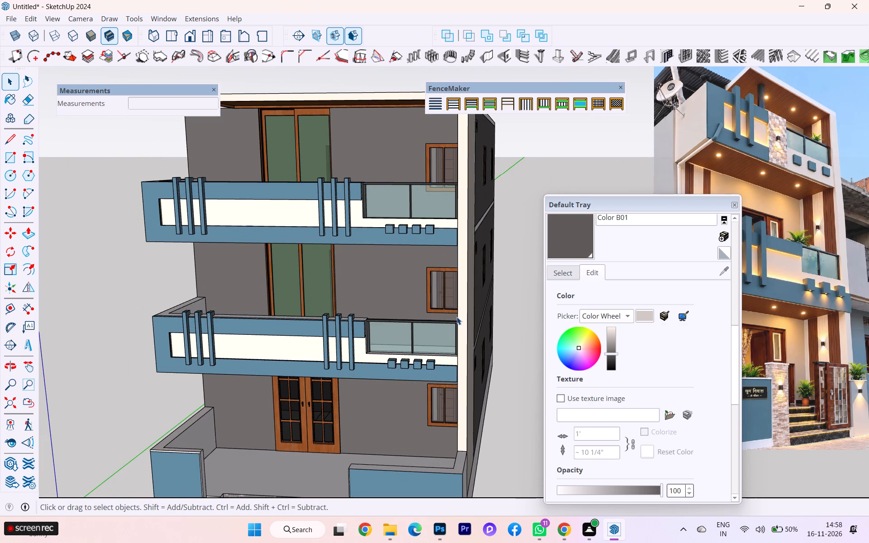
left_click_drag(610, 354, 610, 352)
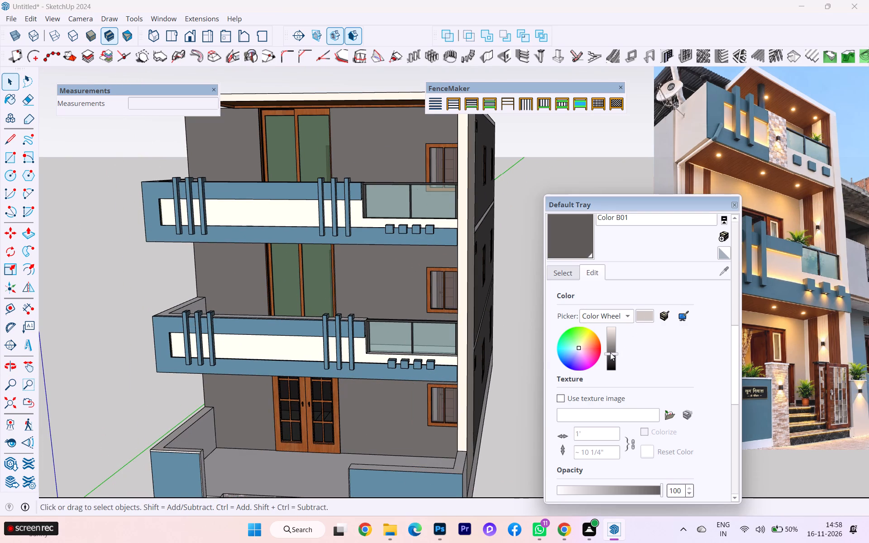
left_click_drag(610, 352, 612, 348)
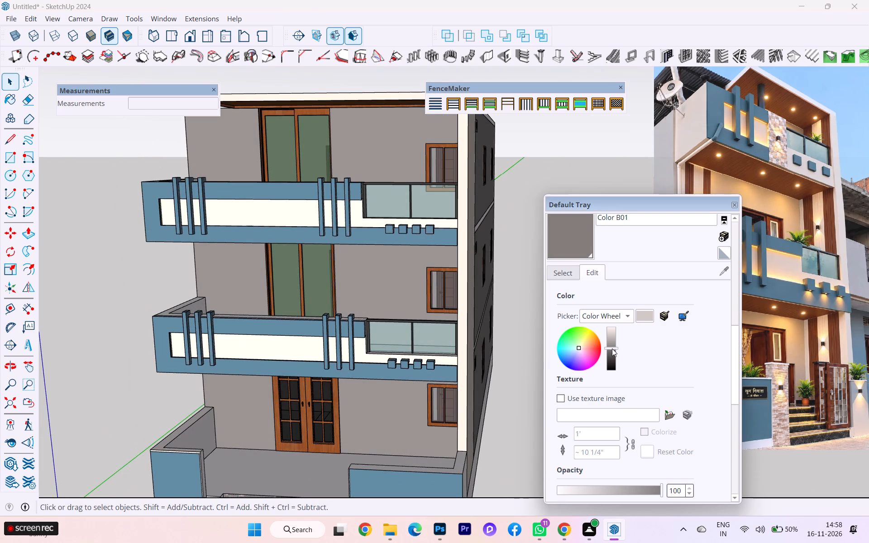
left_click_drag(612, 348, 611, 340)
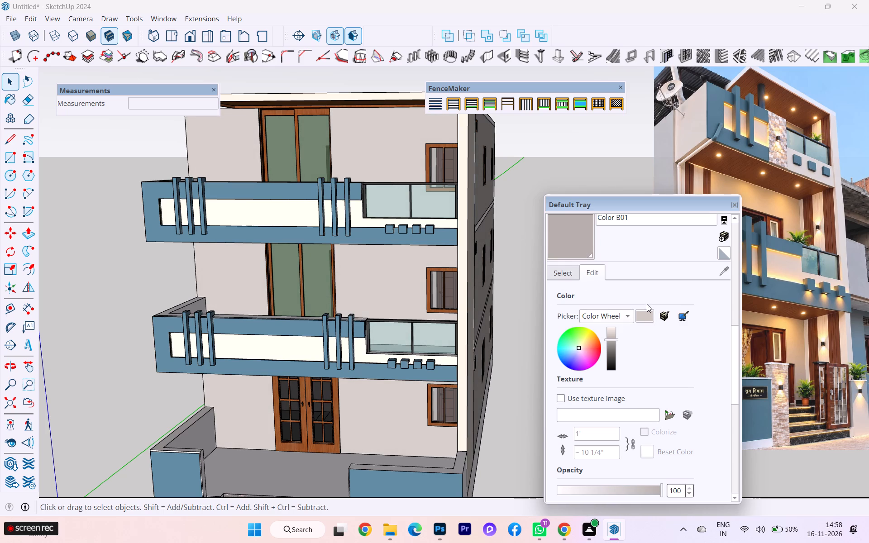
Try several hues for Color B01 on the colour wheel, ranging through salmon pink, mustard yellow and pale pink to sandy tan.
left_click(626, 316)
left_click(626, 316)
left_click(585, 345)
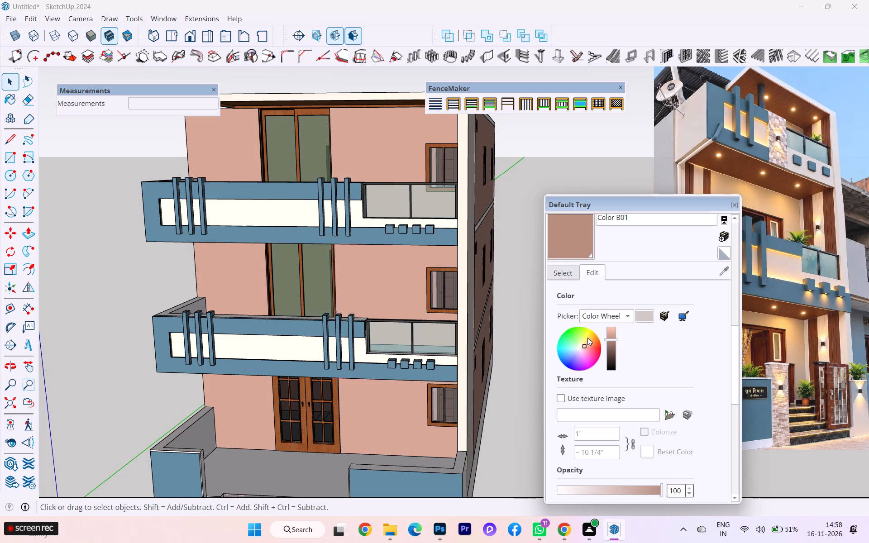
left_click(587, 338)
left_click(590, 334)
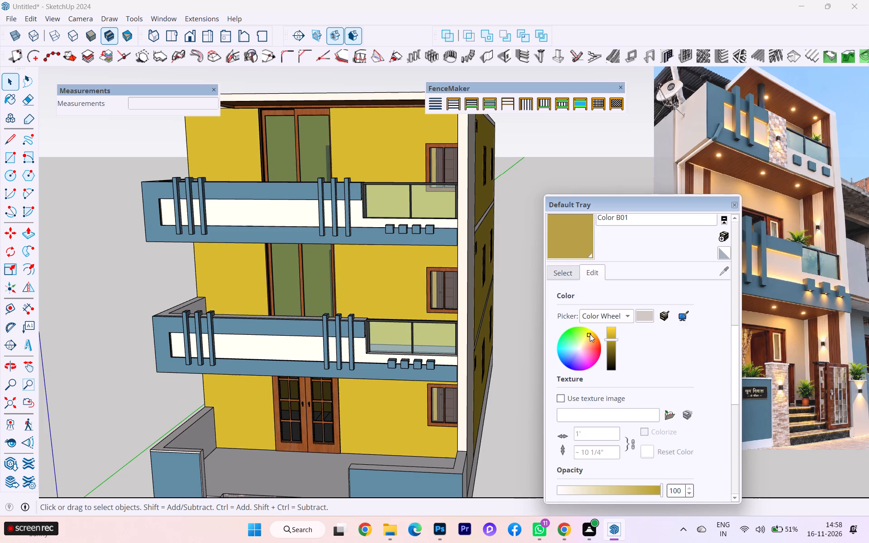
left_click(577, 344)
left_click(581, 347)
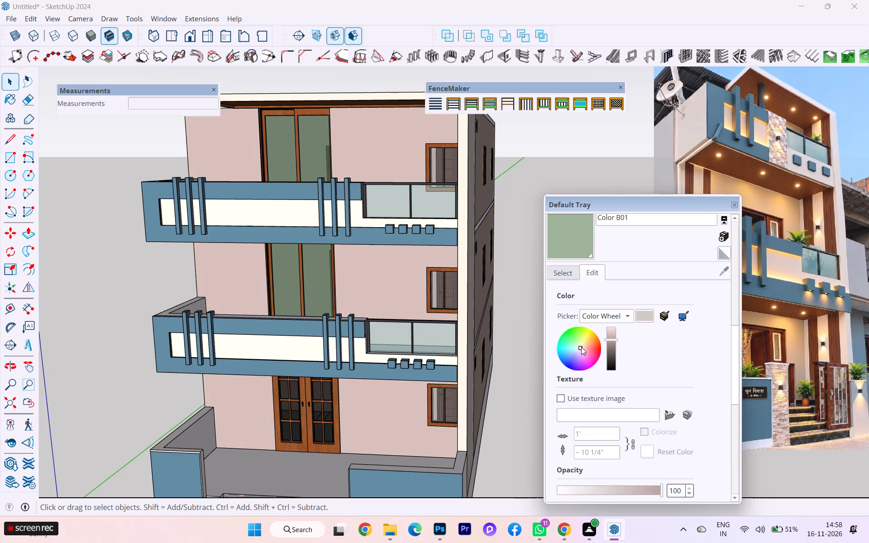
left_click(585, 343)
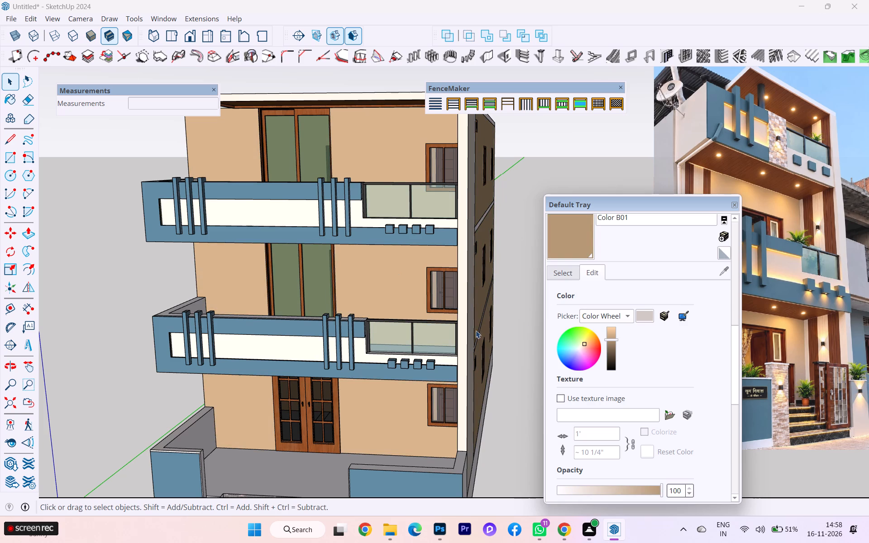
Adjust the brightness of Color B01 and shift its hue to a soft dusty pink on the colour wheel.
scroll(553, 359, "up", 1)
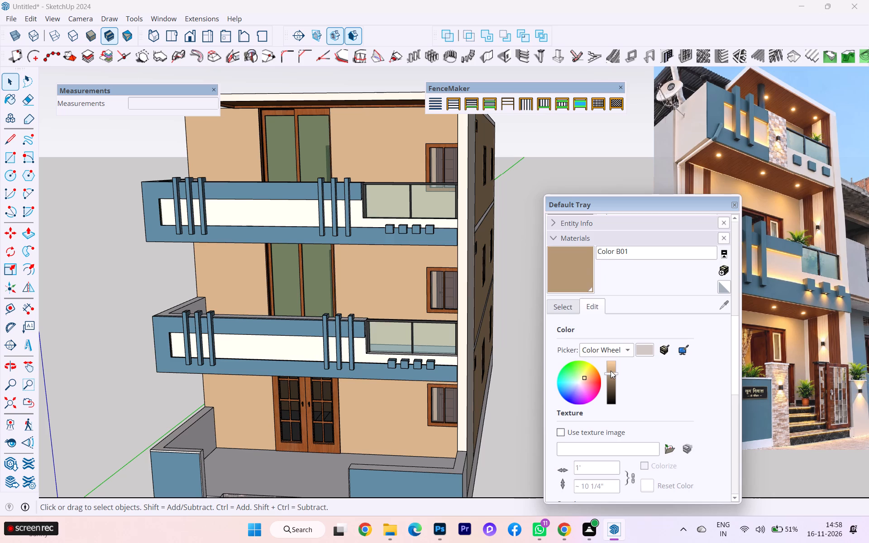
left_click(611, 371)
left_click(612, 367)
left_click_drag(612, 367, 616, 378)
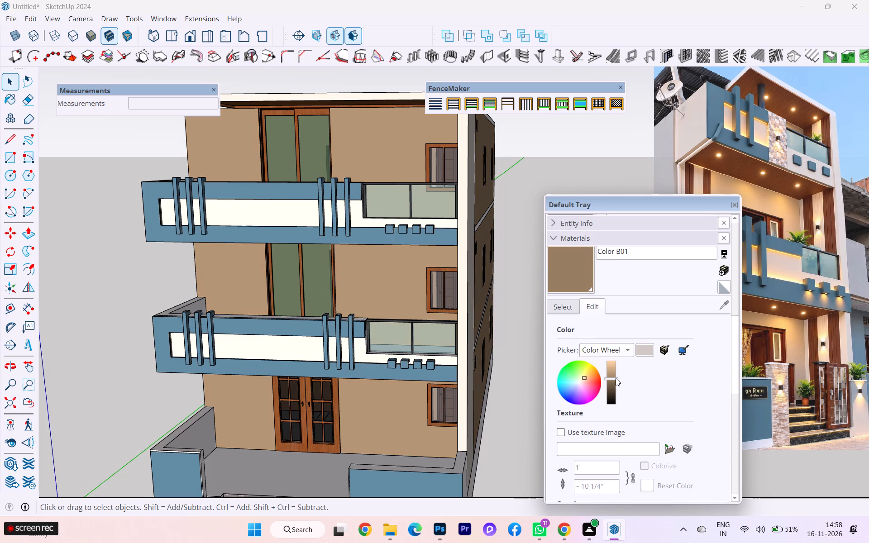
left_click_drag(616, 378, 616, 371)
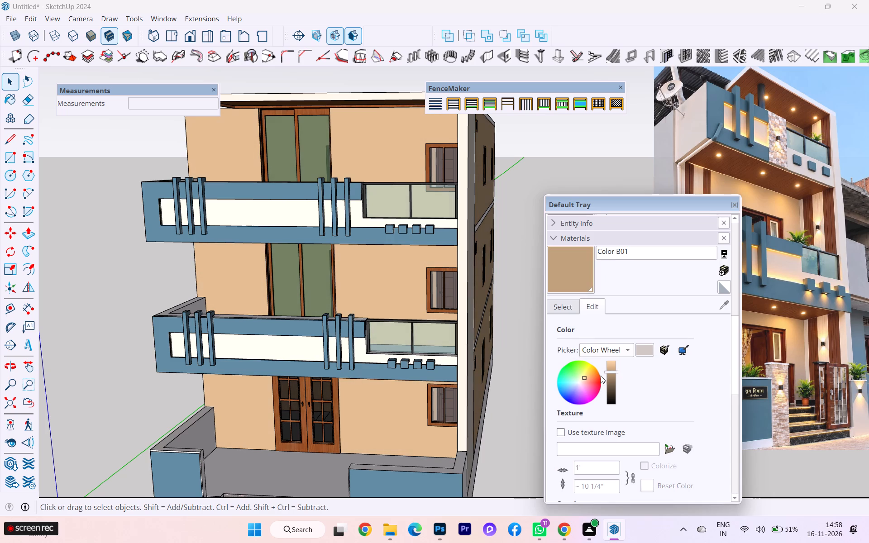
left_click(583, 380)
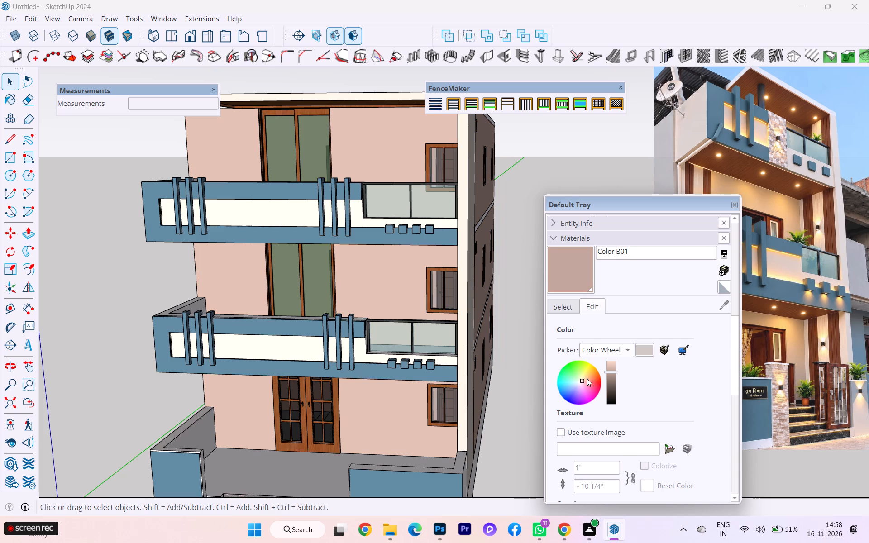
scroll(587, 379, "up", 3)
scroll(587, 393, "down", 1)
scroll(587, 393, "up", 1)
scroll(586, 393, "down", 1)
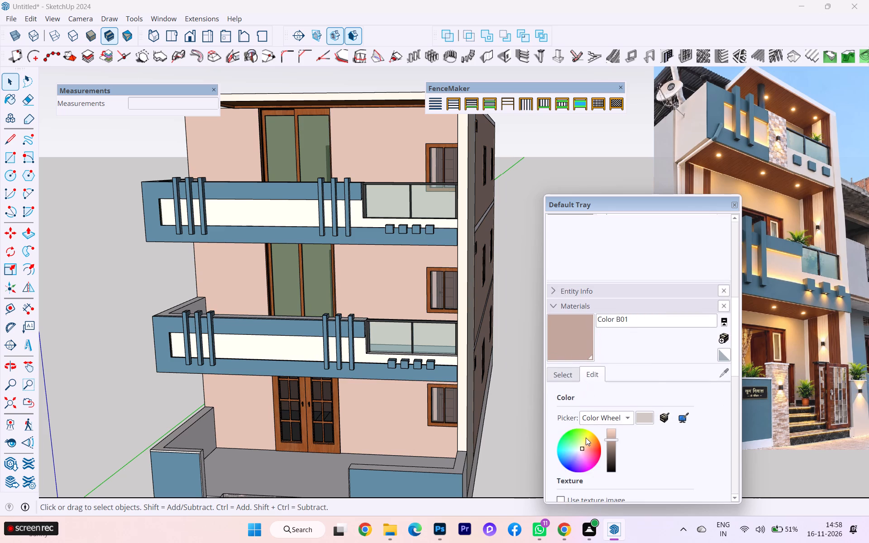
left_click(581, 448)
View the walls from the side and front, and lighten Color B01 to a pale peach pink.
scroll(437, 295, "down", 2)
middle_click_drag(411, 296, 615, 277)
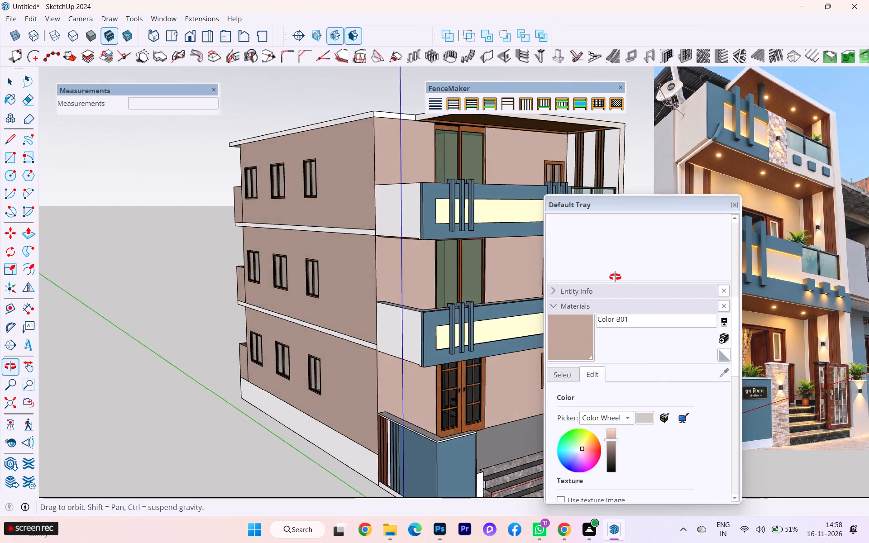
middle_click_drag(615, 277, 449, 258)
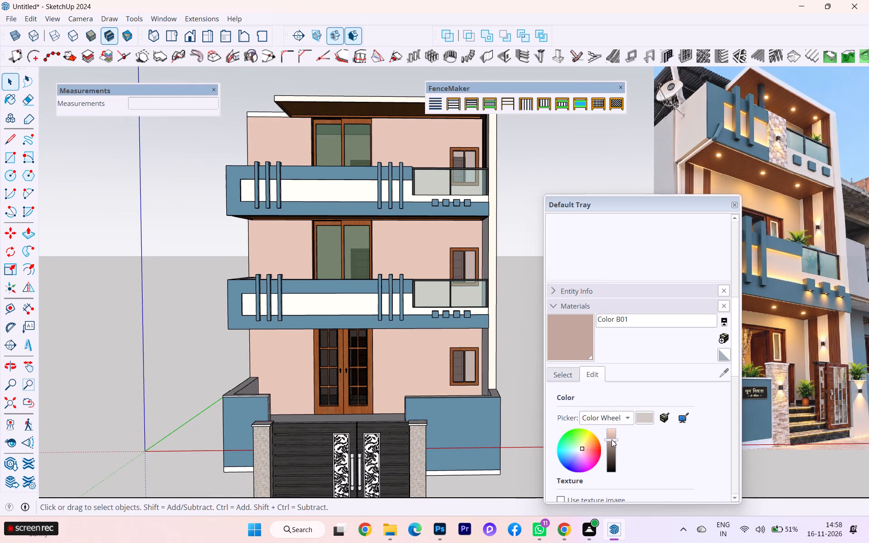
left_click_drag(611, 439, 613, 435)
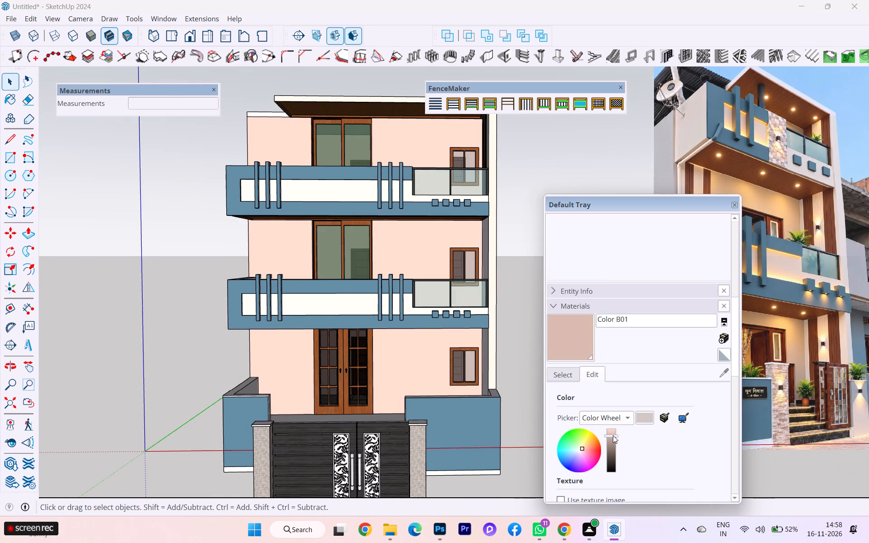
Examine the recoloured house from the front, the window side and above, checking the balconies and porch floor.
left_click(89, 145)
middle_click_drag(334, 303, 339, 370)
scroll(338, 368, "down", 1)
middle_click_drag(339, 370, 329, 333)
scroll(314, 335, "up", 1)
left_click(118, 324)
scroll(331, 281, "down", 3)
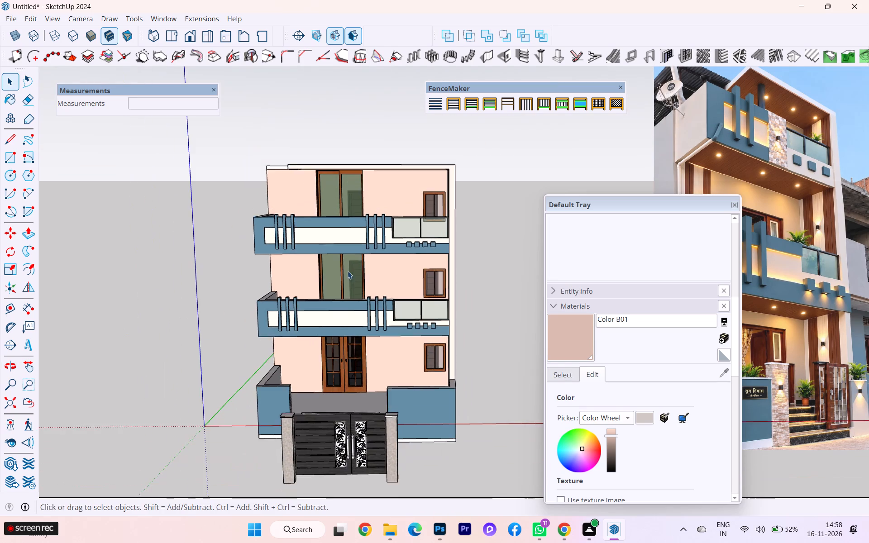
middle_click_drag(351, 289, 554, 306)
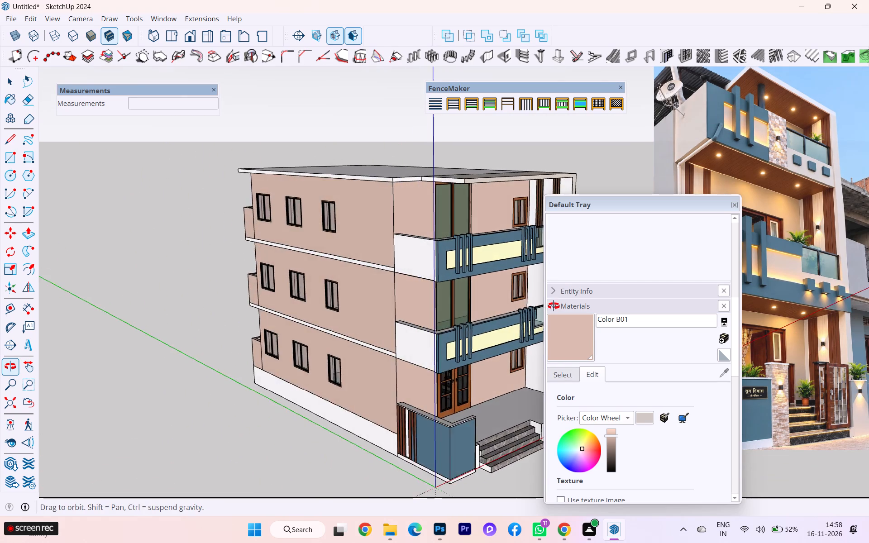
middle_click_drag(554, 306, 337, 305)
scroll(340, 320, "up", 6)
scroll(337, 337, "down", 1)
middle_click_drag(332, 361, 334, 416)
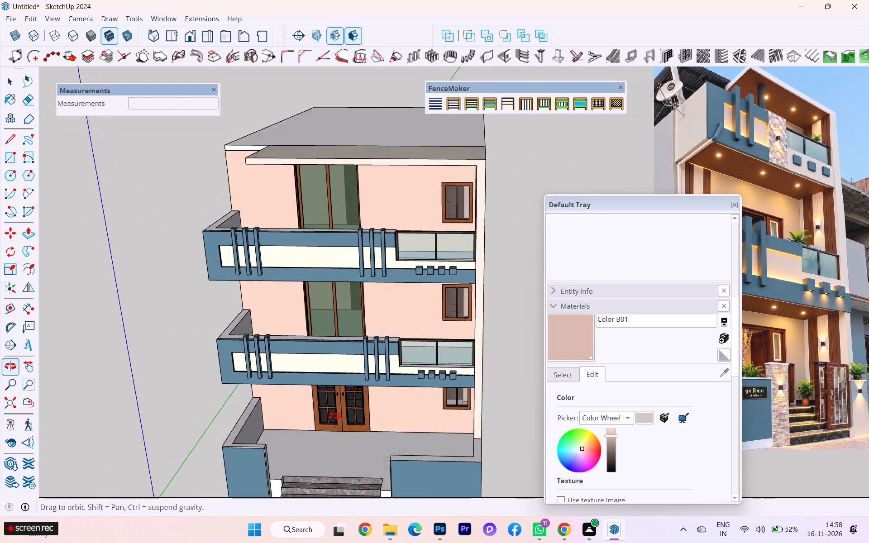
middle_click_drag(334, 416, 334, 417)
scroll(329, 360, "up", 2)
scroll(329, 360, "down", 1)
scroll(329, 360, "up", 4)
scroll(329, 360, "down", 1)
scroll(329, 360, "up", 1)
scroll(329, 360, "down", 3)
middle_click_drag(324, 369, 321, 414)
scroll(331, 398, "up", 1)
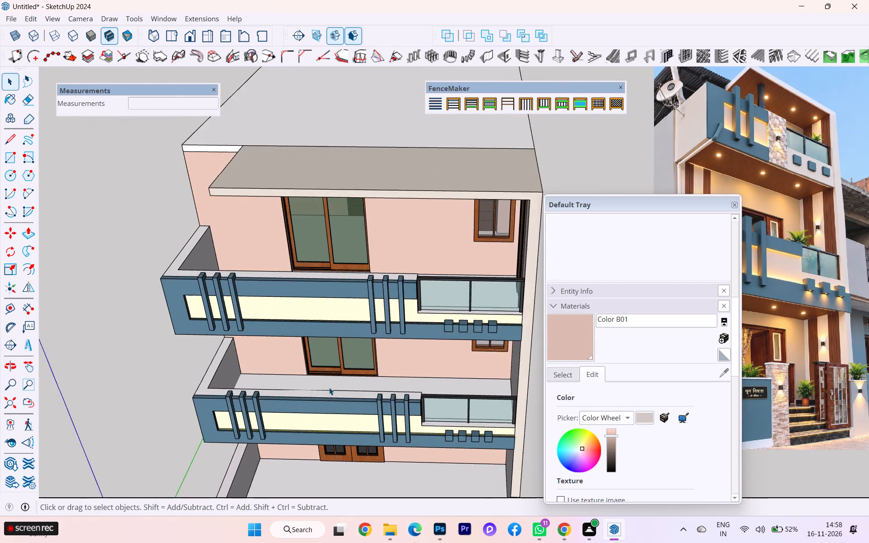
scroll(324, 388, "up", 7)
scroll(311, 385, "down", 4)
scroll(273, 378, "down", 2)
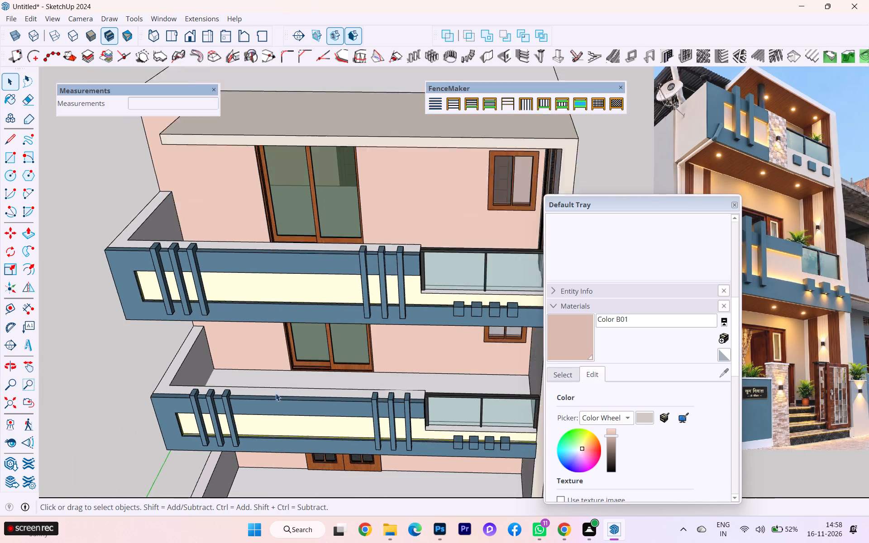
scroll(277, 395, "down", 1)
middle_click_drag(277, 396, 276, 431)
scroll(294, 423, "up", 2)
scroll(296, 423, "down", 2)
scroll(296, 423, "up", 1)
double_click(304, 414)
scroll(280, 375, "down", 1)
scroll(275, 363, "up", 1)
scroll(274, 359, "down", 2)
scroll(272, 348, "up", 1)
scroll(254, 269, "down", 7)
scroll(188, 230, "up", 1)
scroll(188, 230, "down", 3)
scroll(188, 230, "up", 3)
scroll(188, 230, "down", 1)
left_click(153, 425)
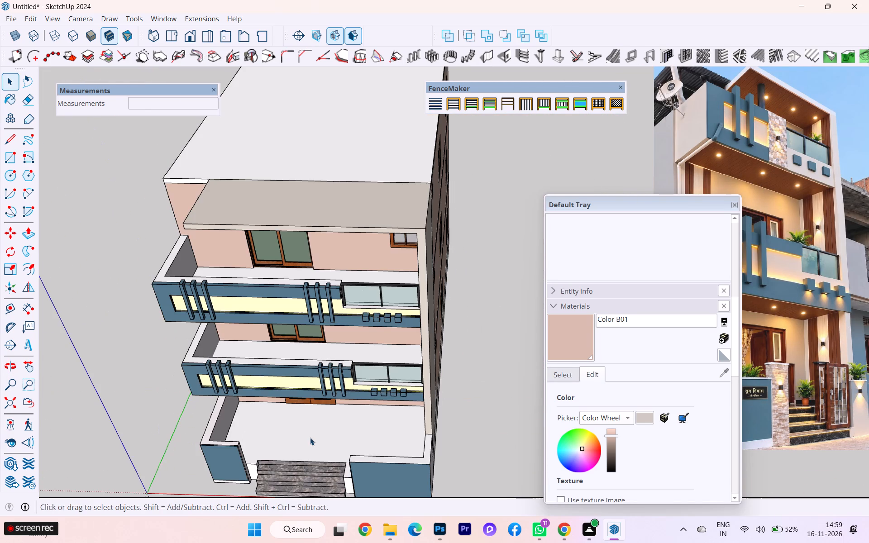
Open the ground-floor base group that contains the entrance steps for editing.
left_click(310, 437)
scroll(305, 477, "up", 1)
scroll(304, 479, "down", 1)
scroll(304, 480, "up", 3)
scroll(241, 381, "down", 3)
scroll(277, 462, "up", 4)
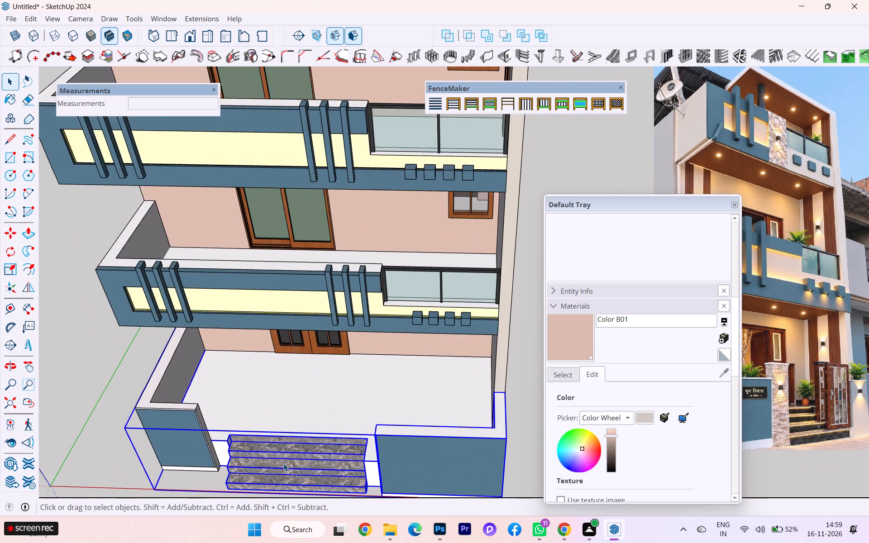
scroll(288, 465, "down", 1)
scroll(288, 465, "up", 4)
scroll(266, 376, "down", 4)
left_click(304, 470)
left_click(317, 452)
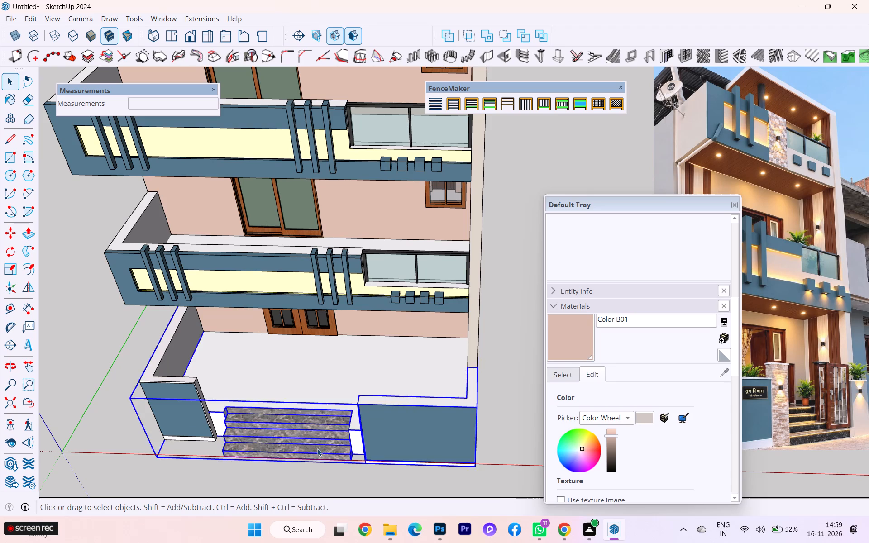
scroll(317, 448, "up", 6)
left_click(296, 448)
double_click(257, 458)
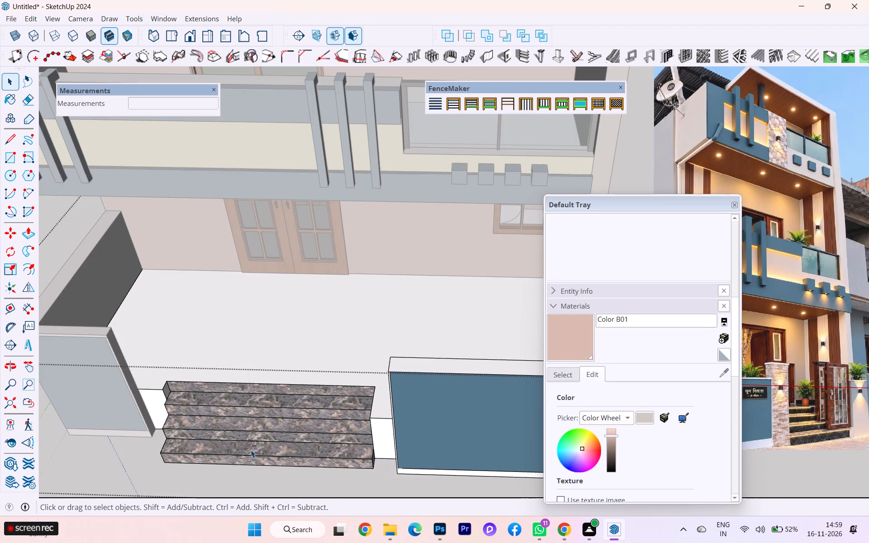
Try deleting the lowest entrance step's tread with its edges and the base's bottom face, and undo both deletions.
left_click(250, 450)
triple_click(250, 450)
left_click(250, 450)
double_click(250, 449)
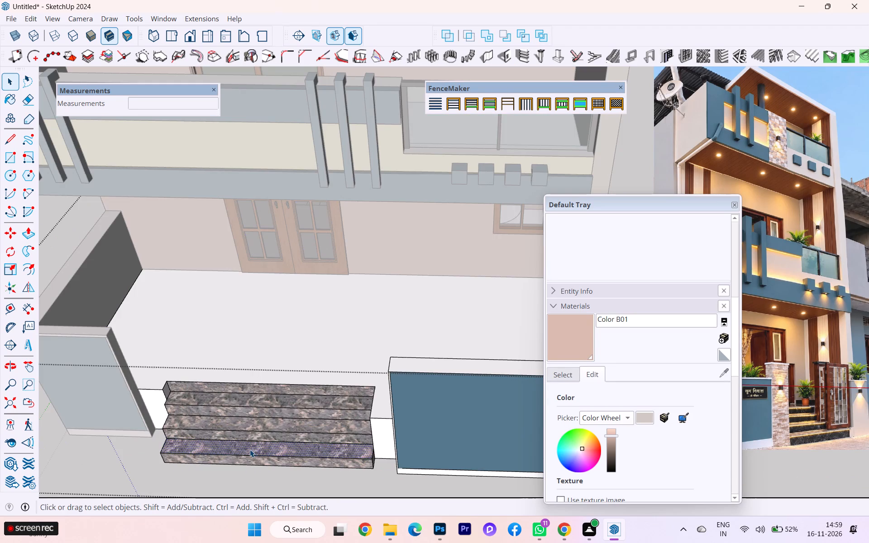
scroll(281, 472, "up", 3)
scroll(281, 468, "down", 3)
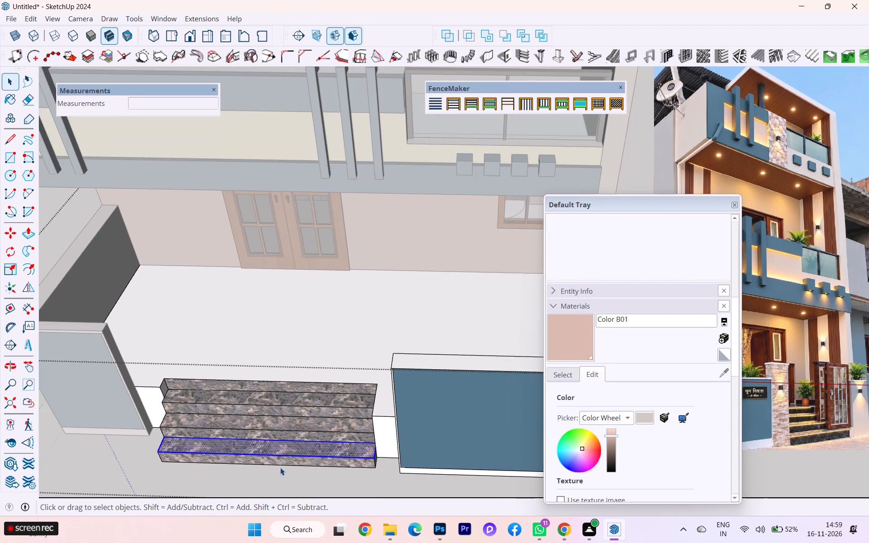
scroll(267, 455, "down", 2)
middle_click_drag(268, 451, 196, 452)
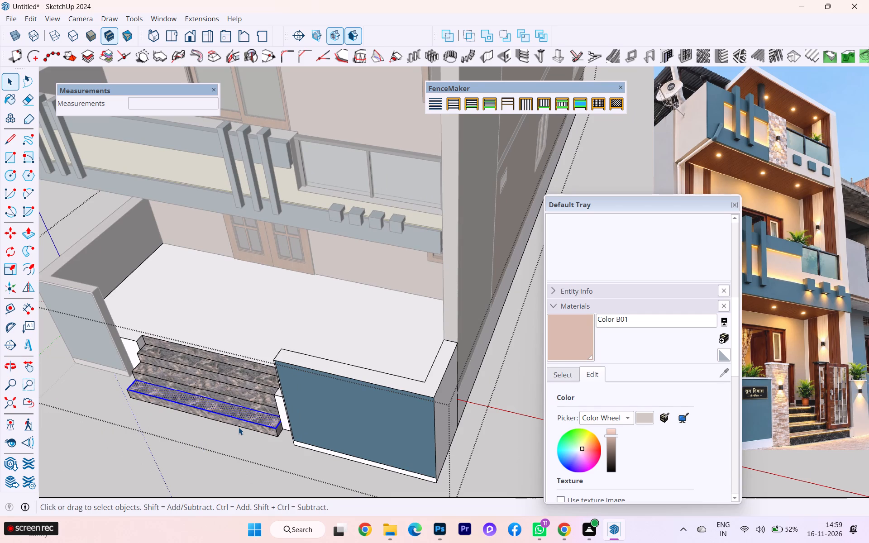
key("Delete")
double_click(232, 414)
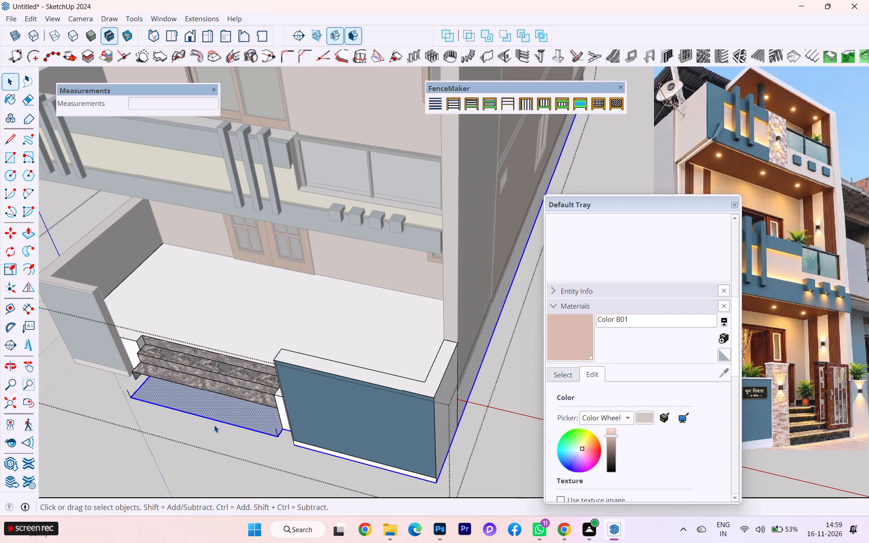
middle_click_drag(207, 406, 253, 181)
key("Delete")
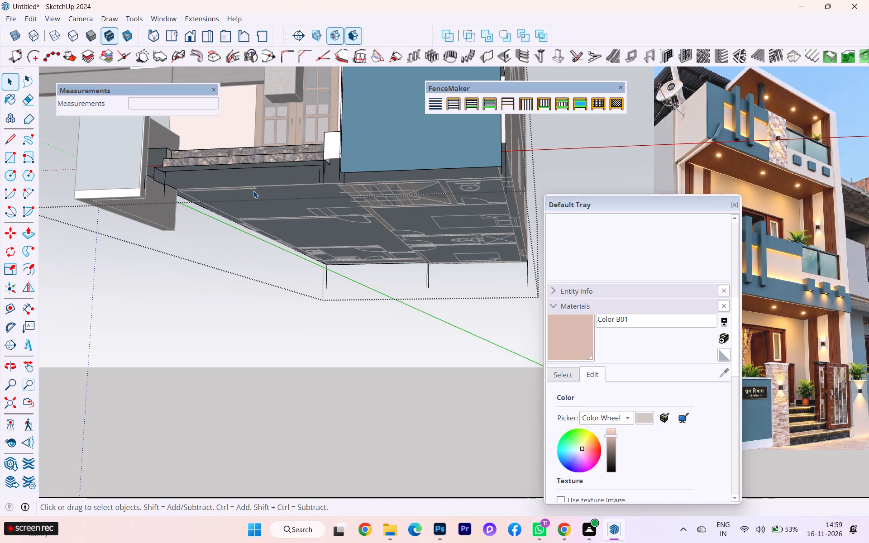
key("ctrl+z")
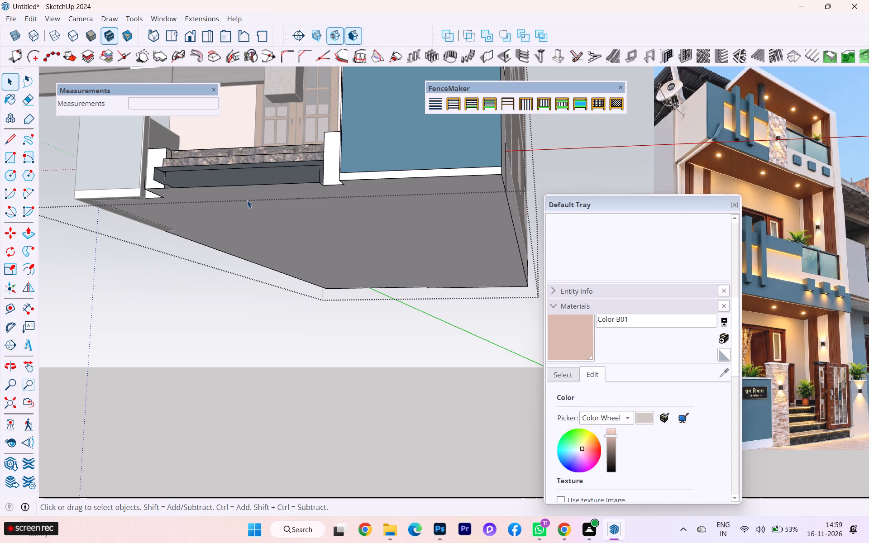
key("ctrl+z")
Push the lowest entrance step's riser back 10" so it is flush with the riser above.
scroll(247, 202, "down", 1)
middle_click_drag(237, 236, 230, 301)
middle_click_drag(236, 313, 200, 454)
scroll(271, 358, "up", 4)
left_click(263, 376)
key("p")
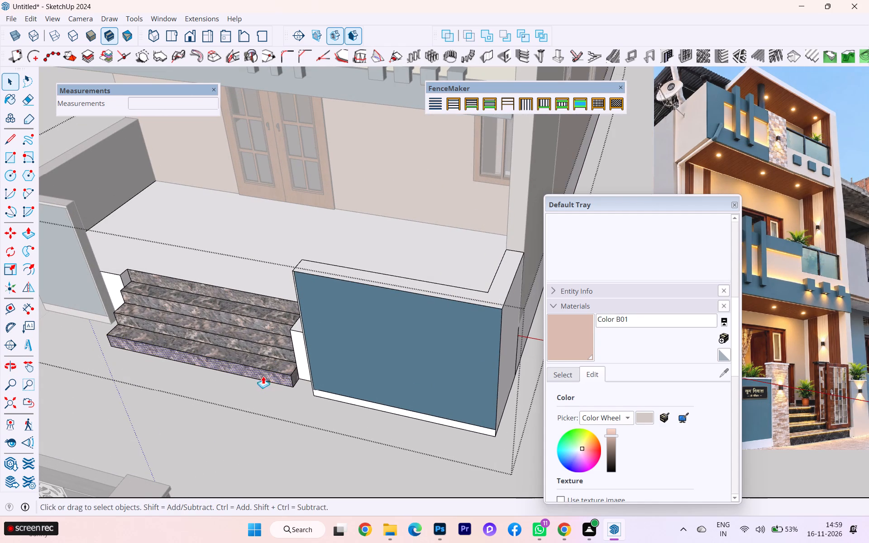
left_click(263, 376)
left_click(277, 278)
Pull the lowest riser forward so it is flush with the front of the white side block.
scroll(229, 357, "up", 2)
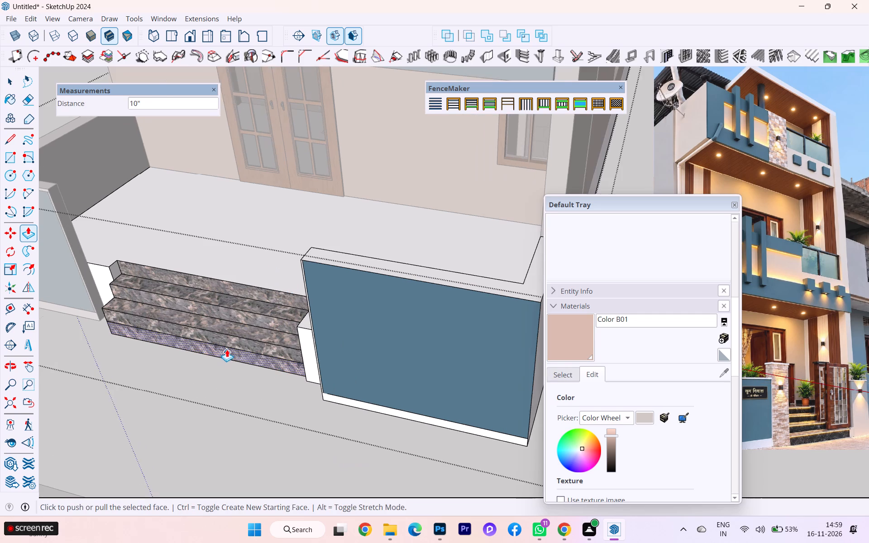
scroll(227, 349, "up", 9)
scroll(243, 363, "down", 3)
scroll(243, 363, "up", 1)
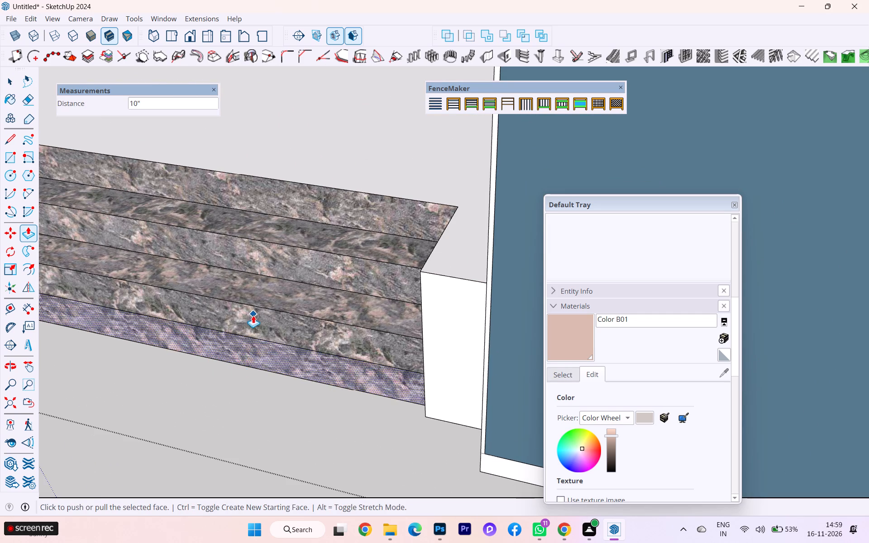
left_click(253, 316)
key("Escape")
scroll(297, 344, "down", 9)
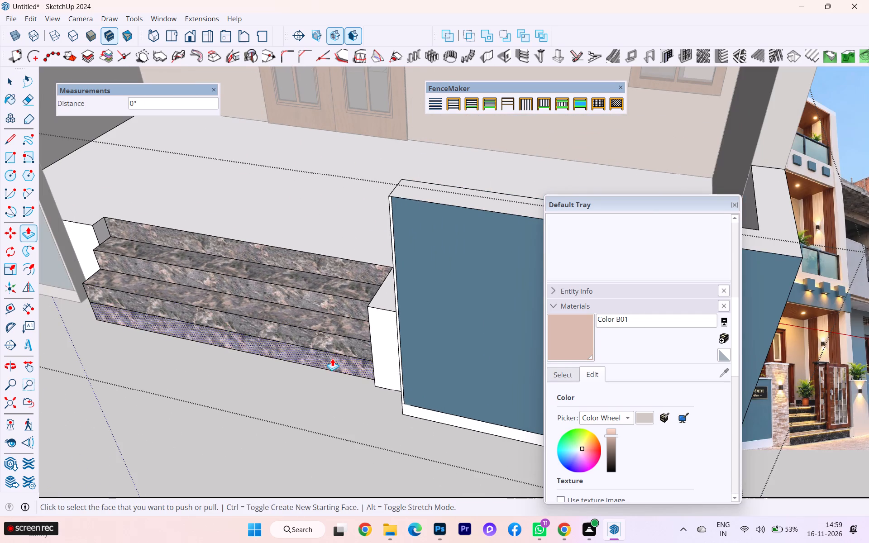
left_click(360, 368)
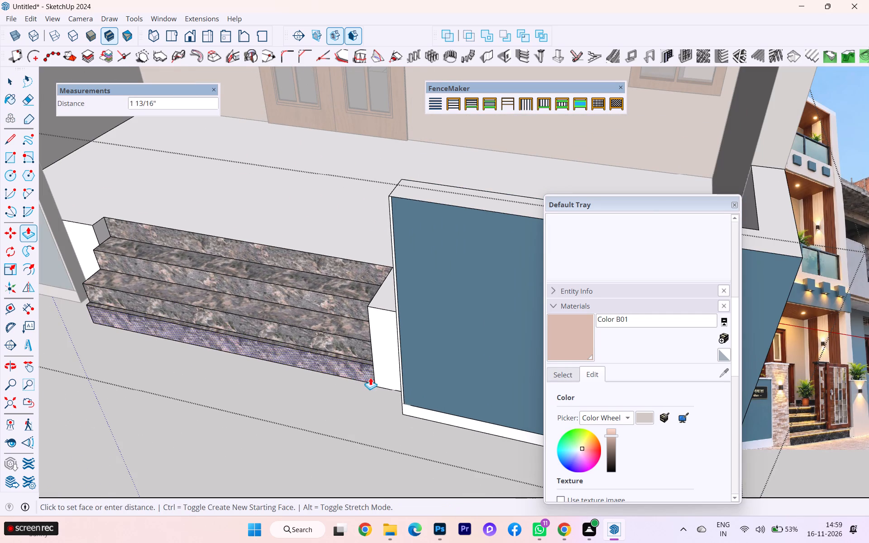
left_click(372, 383)
Bring the second riser from the bottom flush with the lowest one, and push it back 10" to form a tread.
scroll(324, 346, "up", 3)
left_click(324, 345)
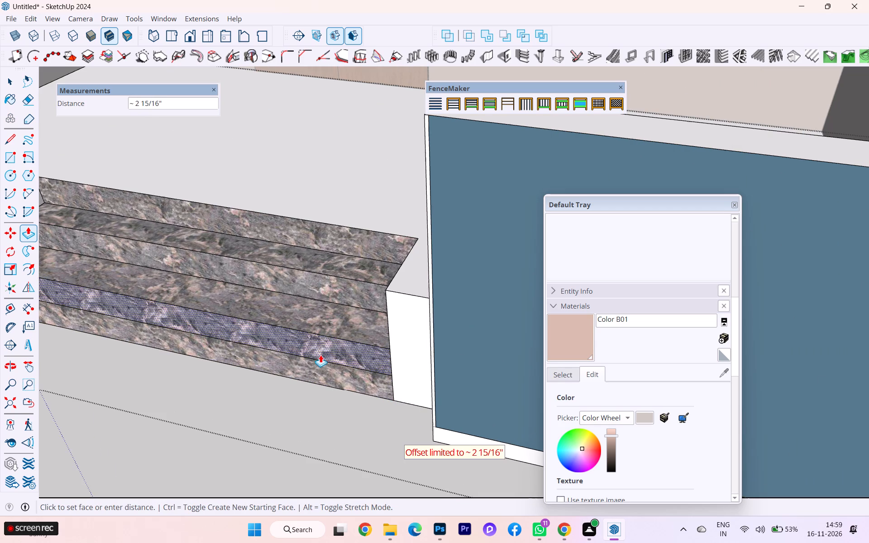
left_click(320, 357)
left_click(324, 352)
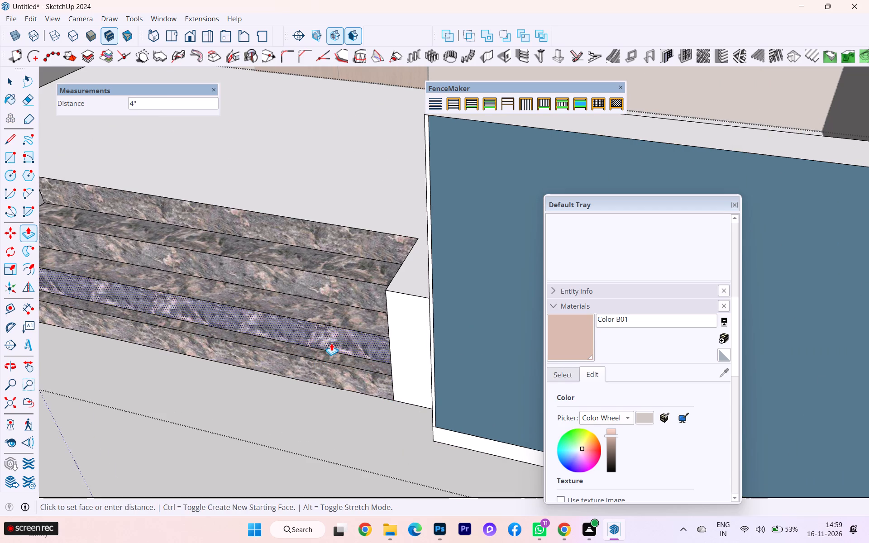
type("10")
key("Return")
Bring the third riser from the bottom flush with the one below, and push it back 10" to form the next tread.
middle_click_drag(325, 351, 342, 395)
scroll(338, 366, "up", 3)
left_click(319, 324)
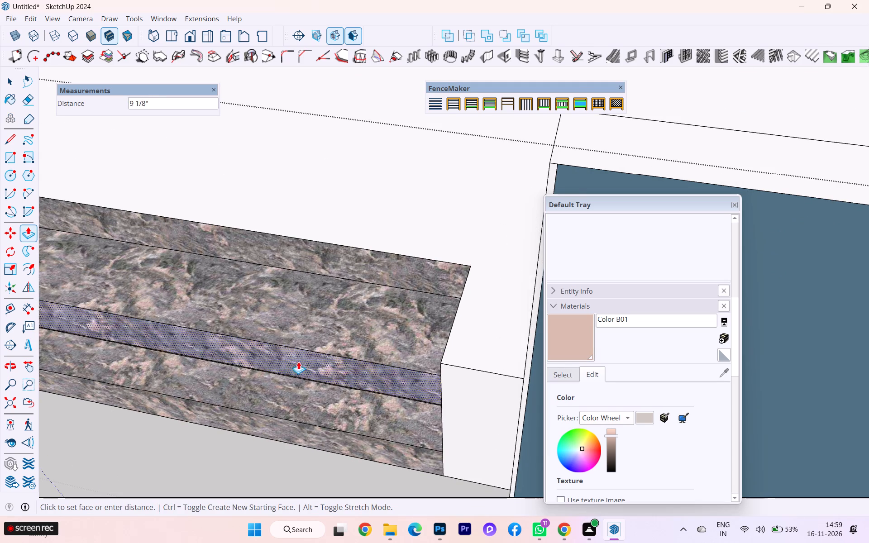
left_click(423, 389)
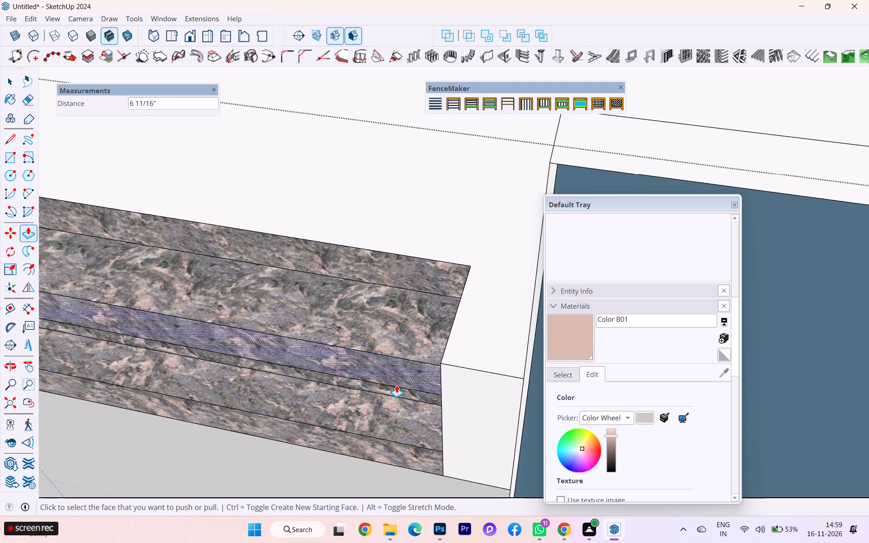
scroll(363, 384, "up", 4)
left_click(345, 363)
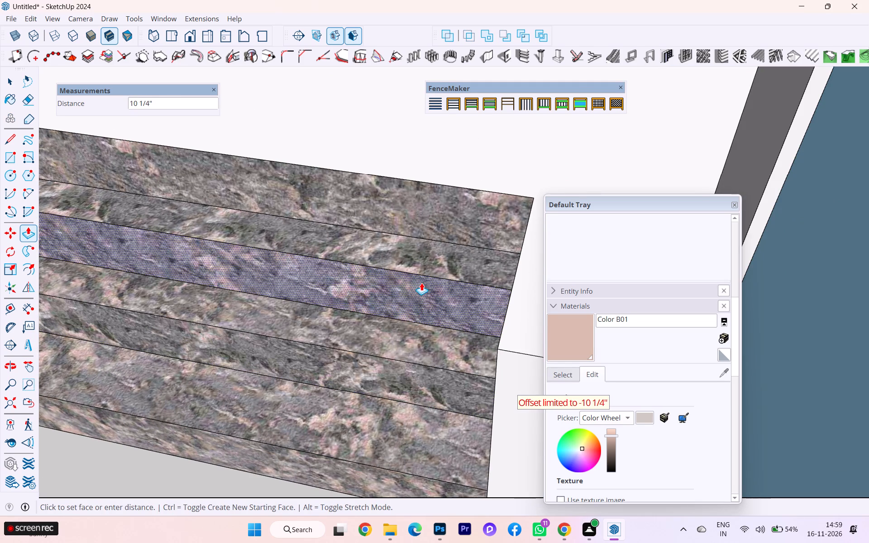
left_click(421, 283)
left_click(365, 298)
left_click(349, 350)
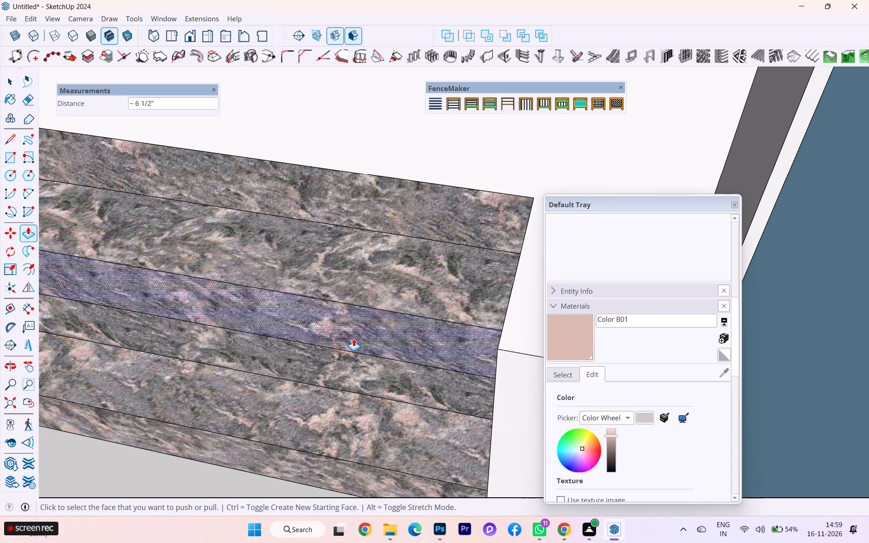
left_click(353, 335)
type("10")
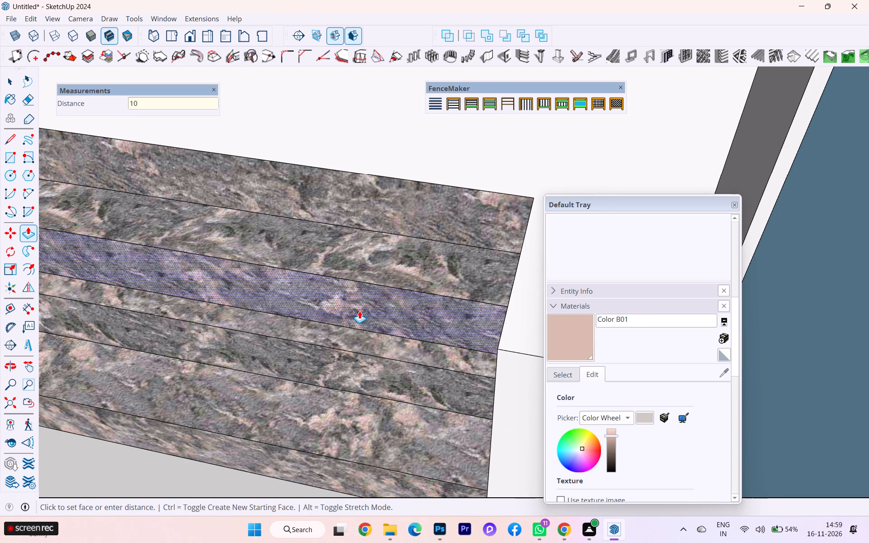
key("Return")
Push the top riser of the entrance steps back about 4 1/16" into the porch floor.
scroll(333, 335, "down", 1)
middle_click_drag(334, 341, 352, 386)
scroll(317, 247, "down", 1)
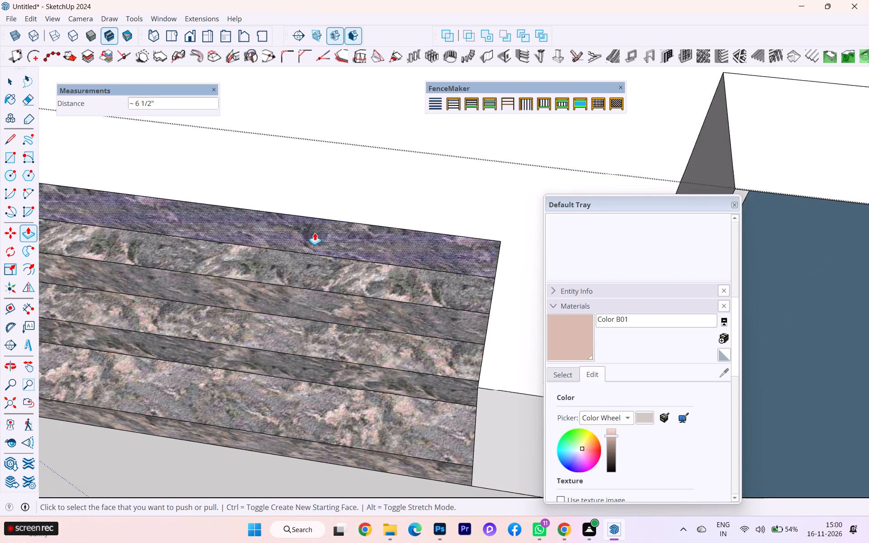
scroll(315, 233, "down", 2)
middle_click_drag(296, 191, 280, 129)
scroll(316, 171, "down", 5)
scroll(359, 209, "down", 2)
scroll(235, 186, "down", 1)
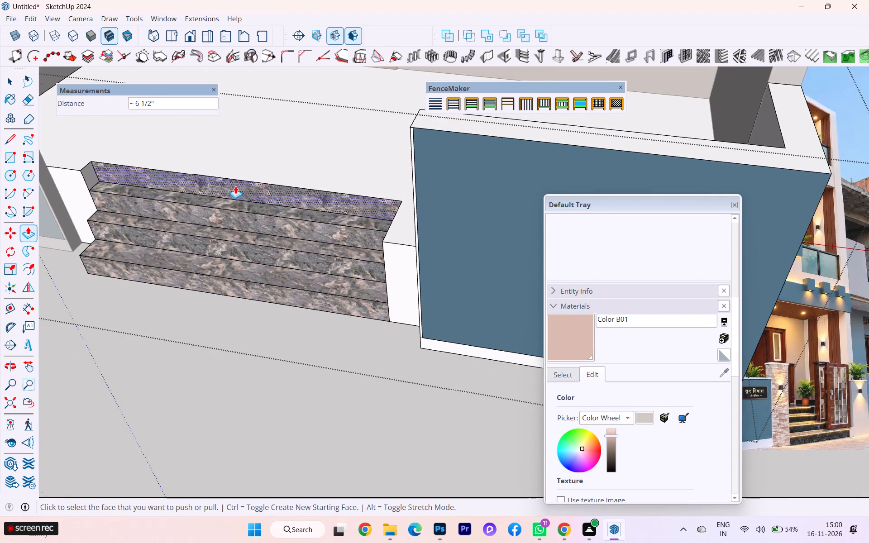
scroll(235, 186, "down", 1)
scroll(222, 190, "up", 5)
scroll(214, 197, "down", 3)
scroll(210, 201, "up", 6)
scroll(204, 193, "down", 1)
scroll(204, 193, "up", 1)
scroll(205, 192, "down", 4)
scroll(291, 210, "up", 1)
scroll(293, 210, "down", 1)
scroll(285, 216, "up", 1)
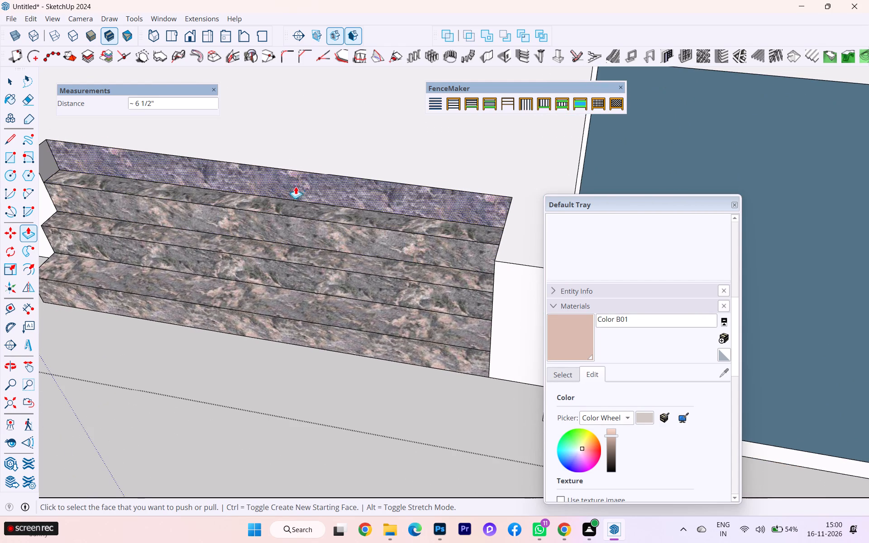
left_click(298, 183)
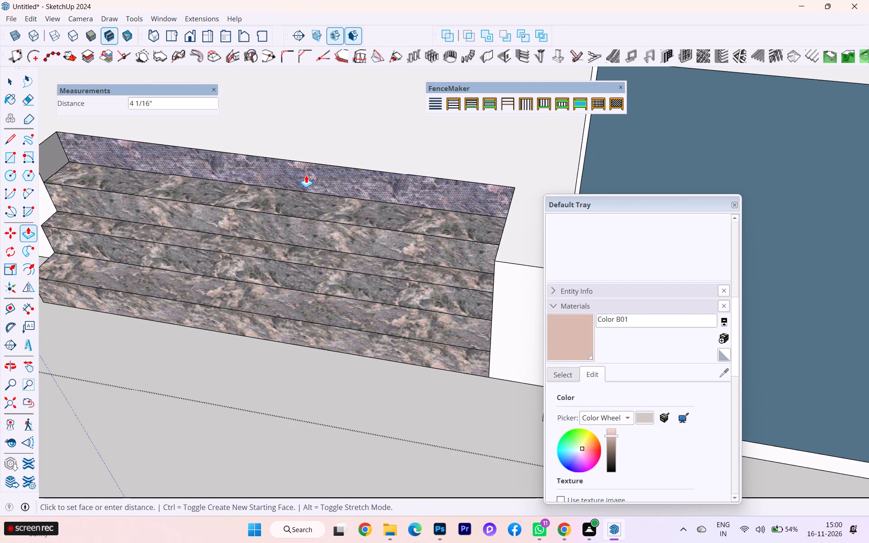
left_click(306, 175)
scroll(310, 205, "down", 6)
scroll(313, 269, "down", 1)
scroll(313, 269, "up", 2)
scroll(313, 269, "down", 1)
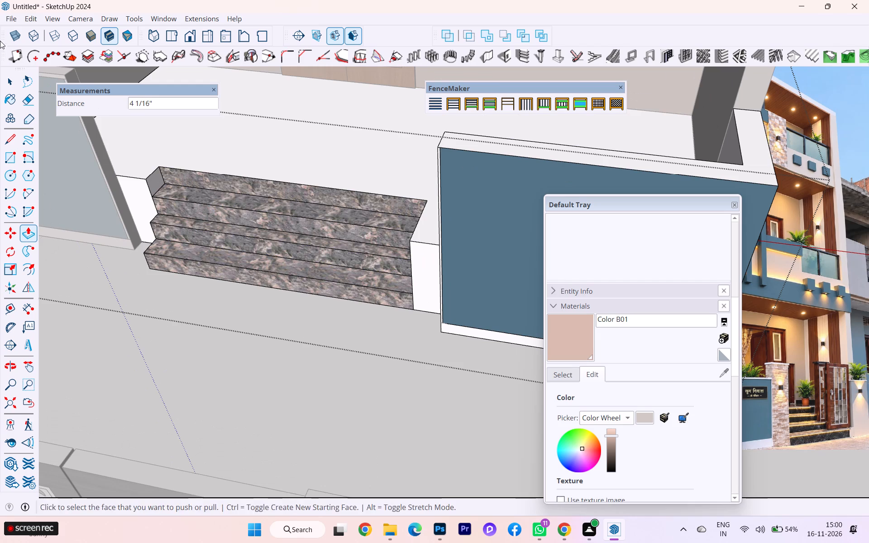
Select the porch floor face with its edges and switch the second material library from Stone to Tile.
left_click(13, 92)
left_click(17, 77)
left_click(12, 83)
double_click(214, 151)
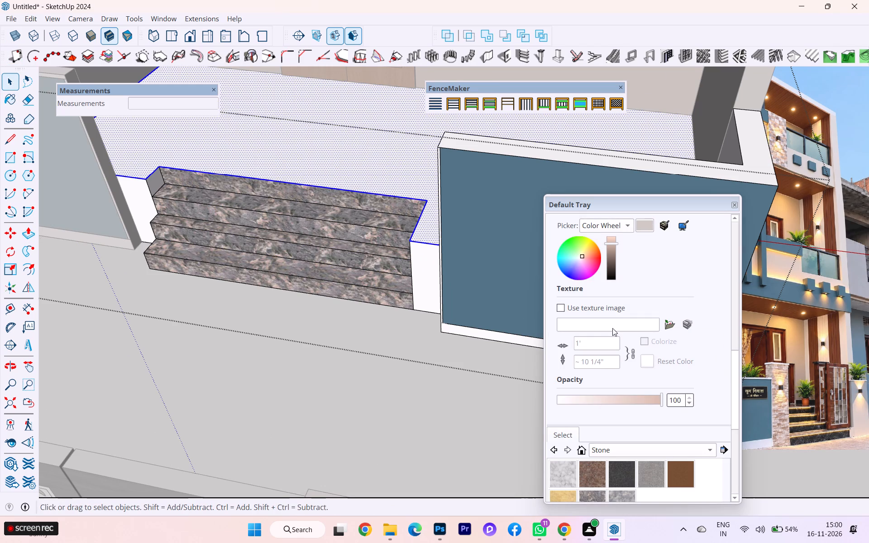
scroll(605, 243, "up", 4)
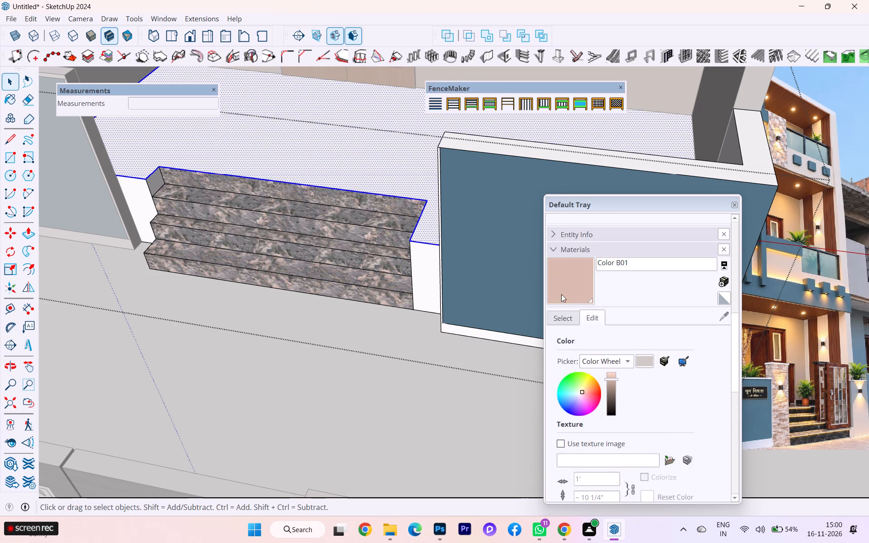
left_click(560, 317)
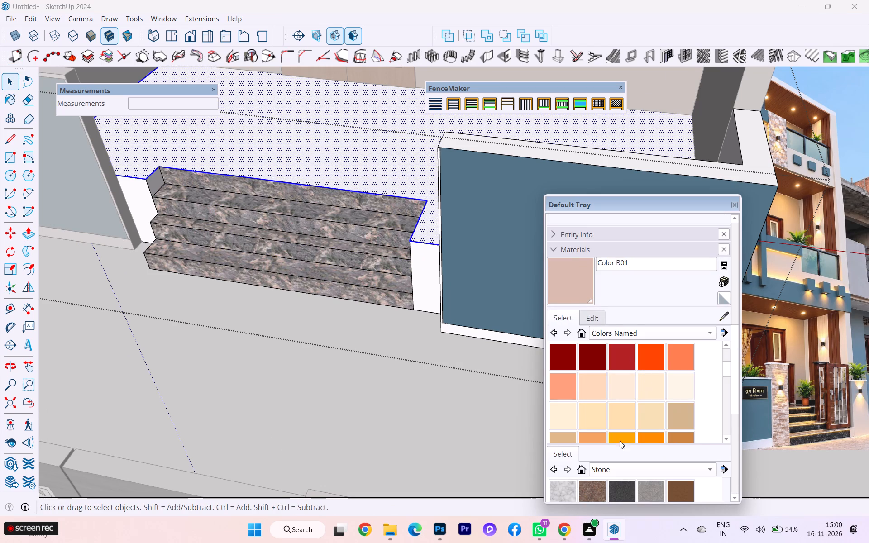
left_click(613, 468)
left_click(618, 484)
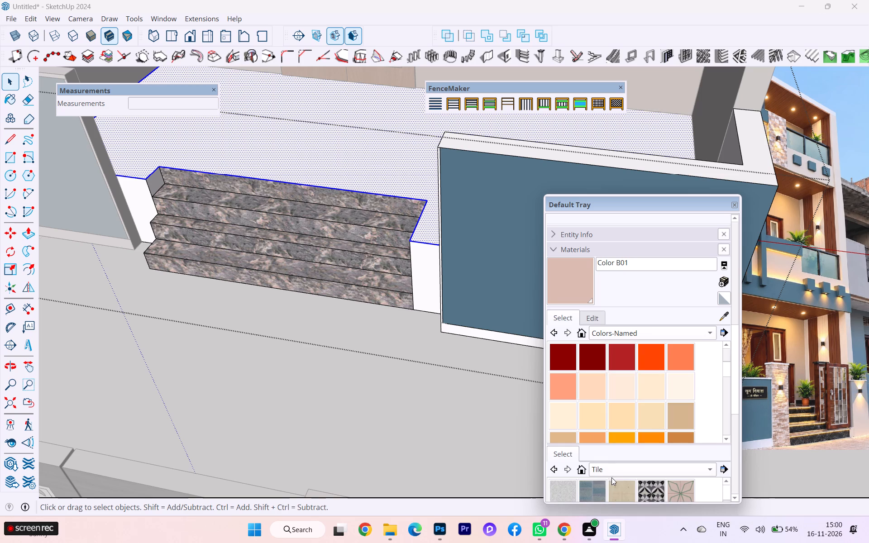
scroll(597, 396, "down", 2)
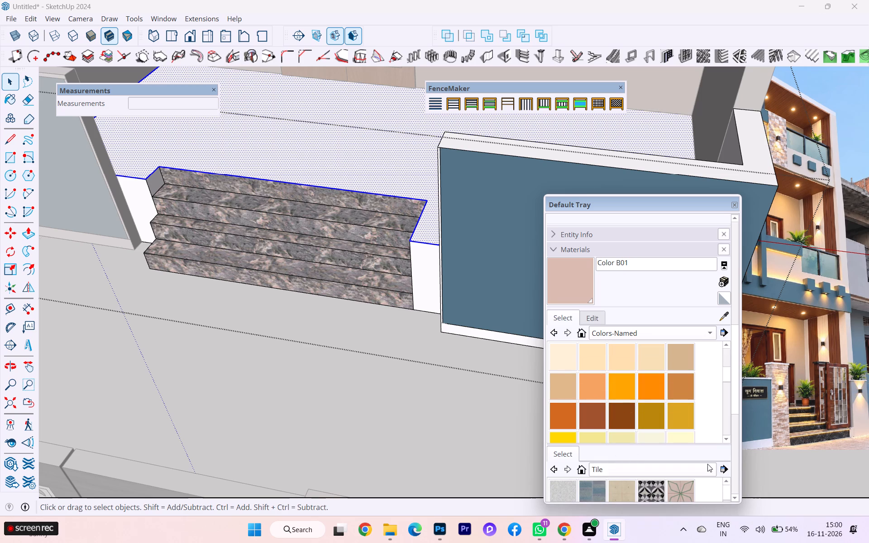
scroll(750, 414, "down", 2)
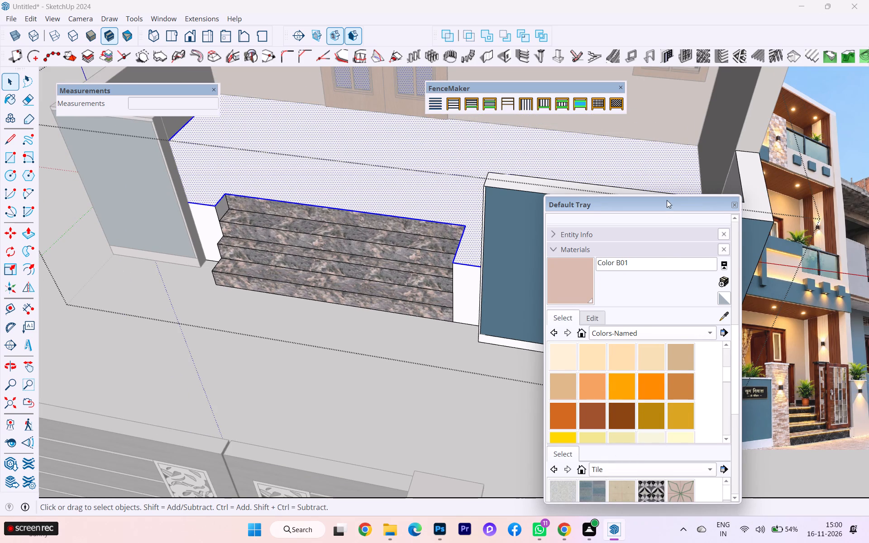
Move the Default Tray clear of the porch and collapse its Styles settings to expose the tile swatches.
left_click_drag(667, 200, 701, 133)
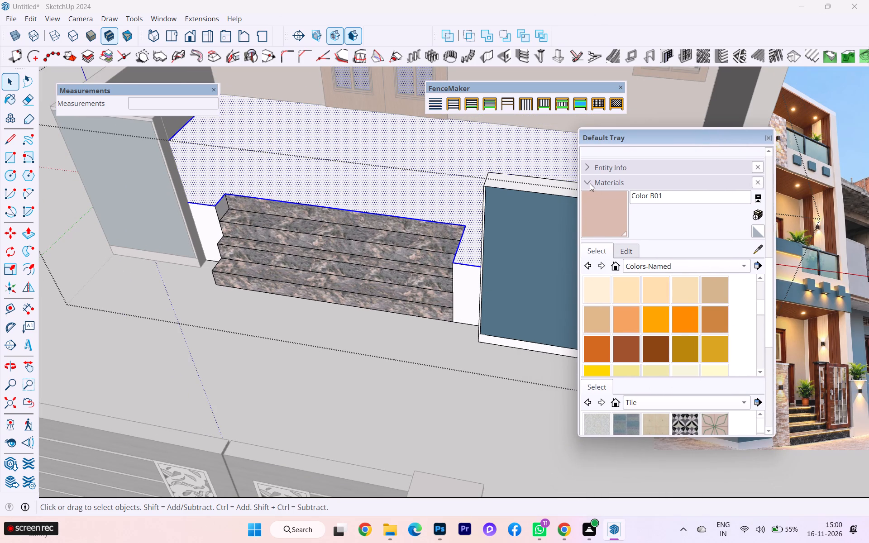
scroll(604, 176, "up", 4)
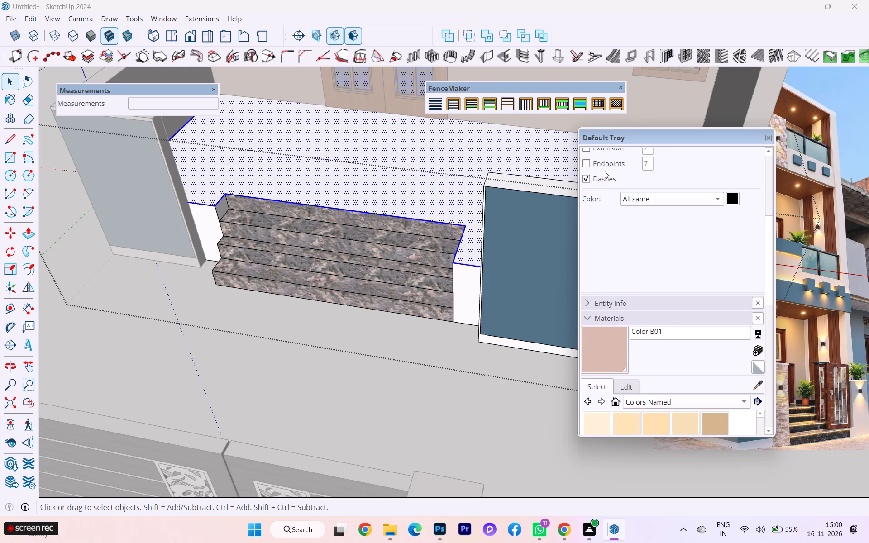
scroll(604, 171, "up", 2)
scroll(604, 171, "down", 1)
scroll(604, 171, "up", 4)
scroll(596, 217, "up", 2)
scroll(596, 215, "down", 1)
scroll(596, 215, "up", 2)
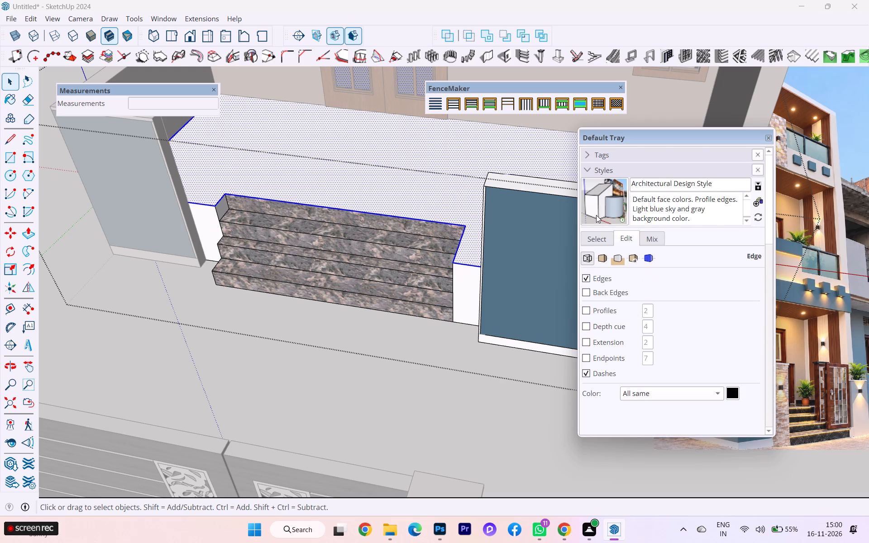
left_click(589, 167)
scroll(639, 257, "down", 3)
scroll(645, 322, "down", 1)
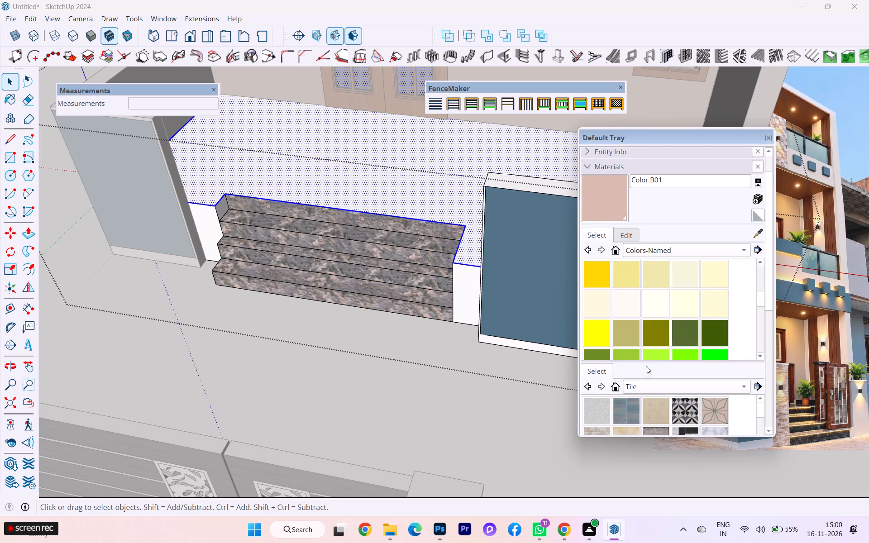
scroll(646, 366, "down", 1)
scroll(609, 354, "down", 2)
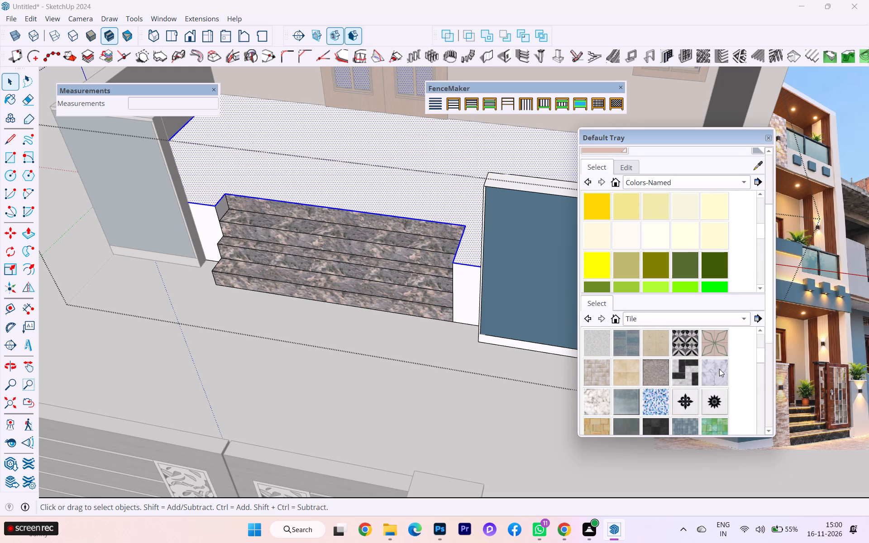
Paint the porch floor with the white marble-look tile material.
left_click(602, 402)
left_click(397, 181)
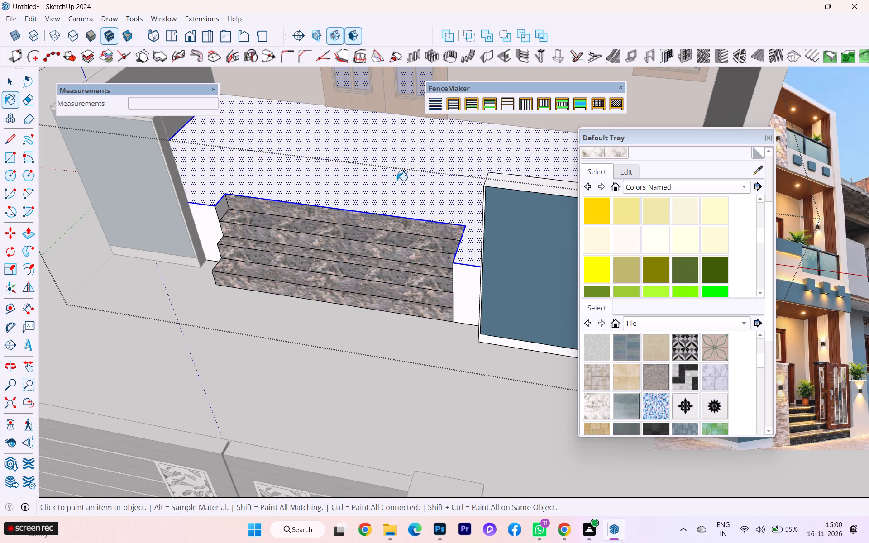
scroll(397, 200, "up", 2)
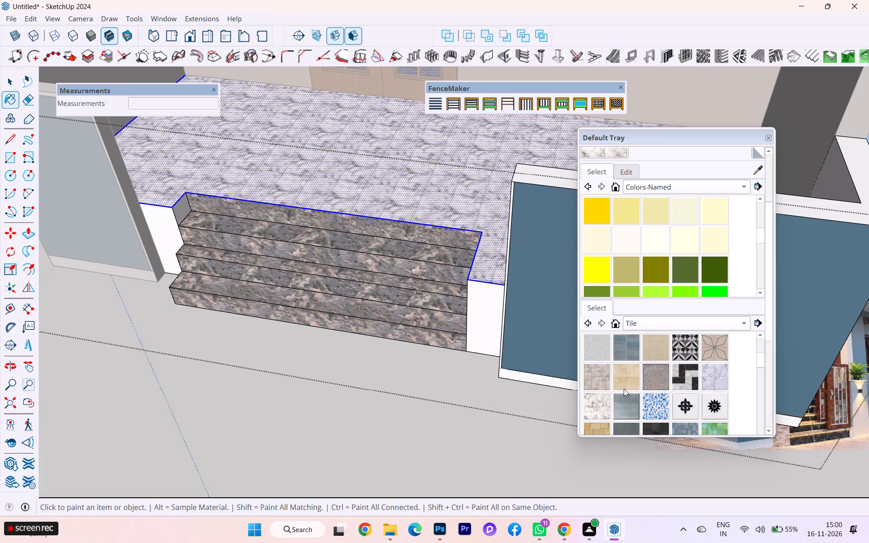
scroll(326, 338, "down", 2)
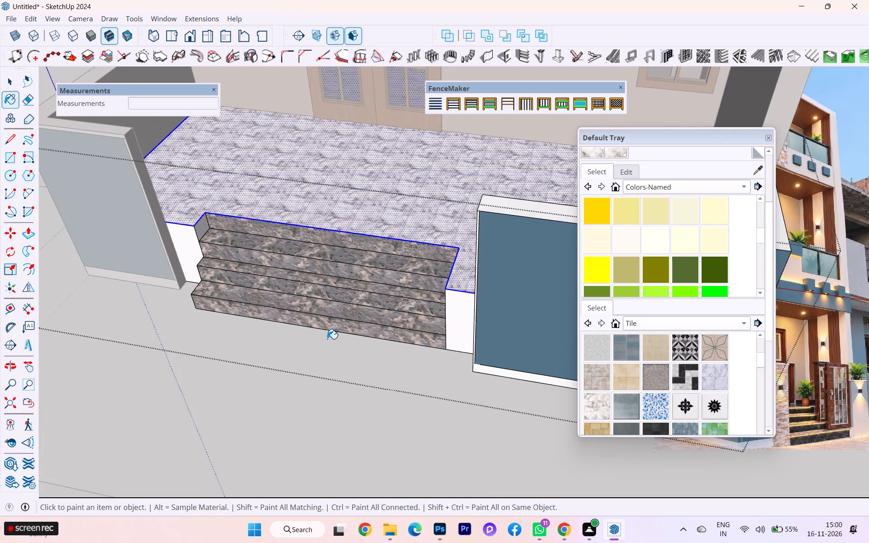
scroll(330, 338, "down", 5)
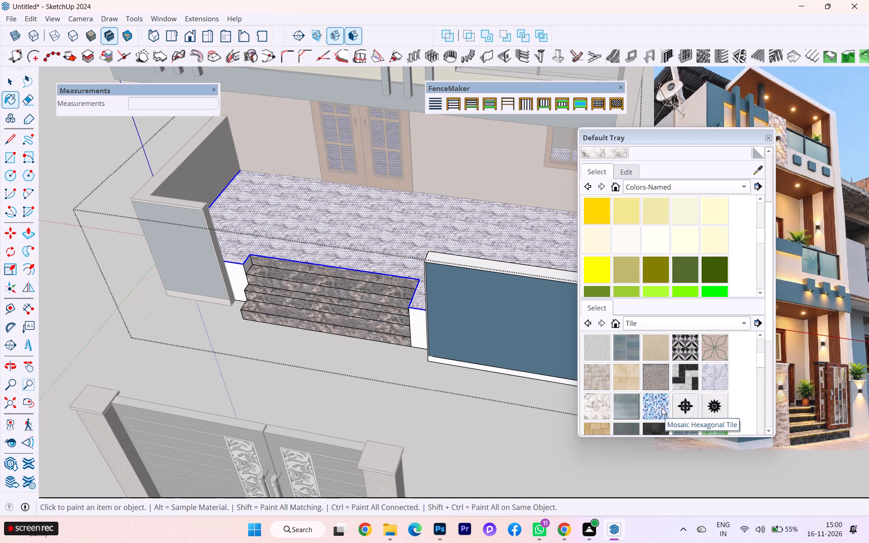
Paint the porch floor with the dark grey tile material from the Tile library.
scroll(655, 400, "down", 3)
left_click(628, 350)
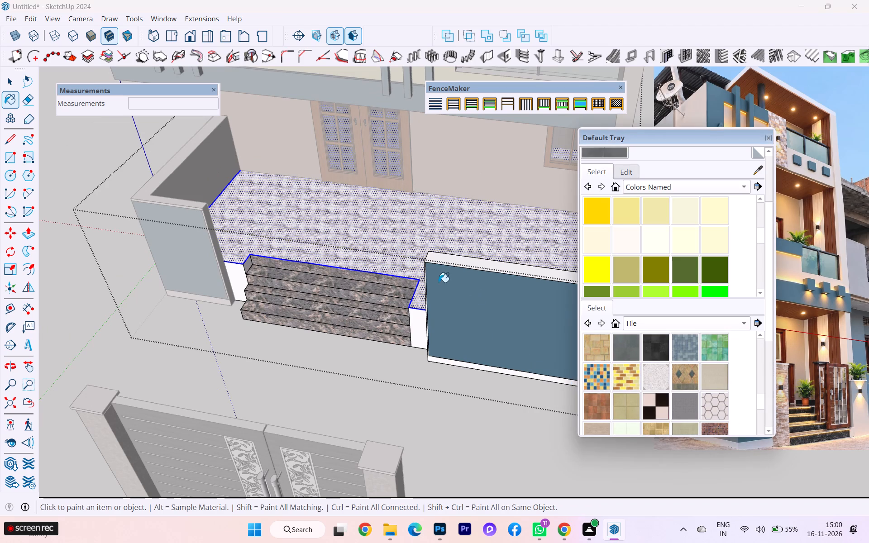
left_click(407, 260)
scroll(386, 244, "up", 4)
scroll(390, 248, "down", 2)
scroll(384, 253, "up", 3)
scroll(382, 256, "down", 1)
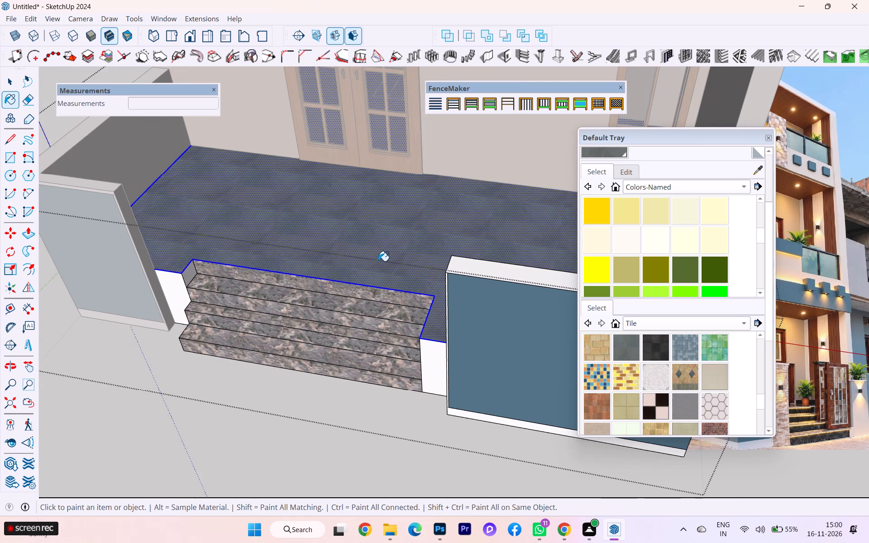
scroll(366, 267, "up", 1)
scroll(366, 267, "down", 2)
scroll(367, 268, "up", 8)
scroll(370, 280, "down", 2)
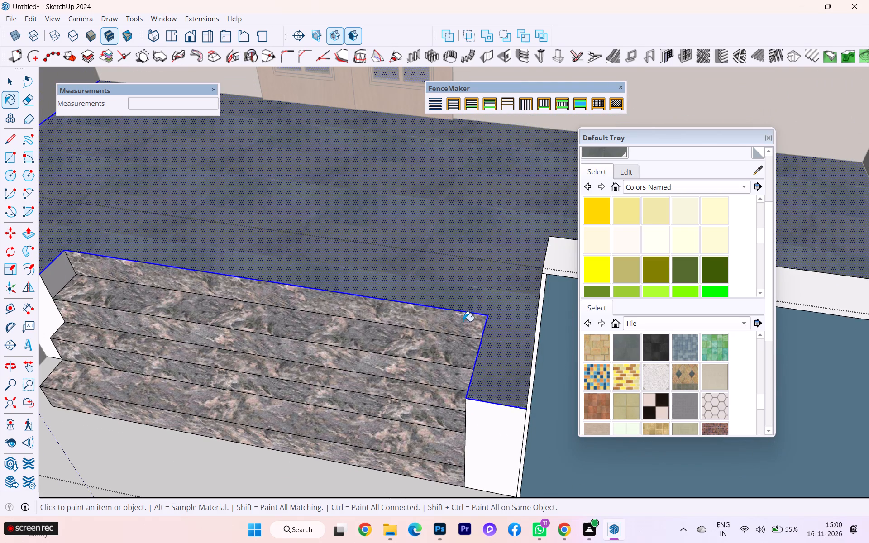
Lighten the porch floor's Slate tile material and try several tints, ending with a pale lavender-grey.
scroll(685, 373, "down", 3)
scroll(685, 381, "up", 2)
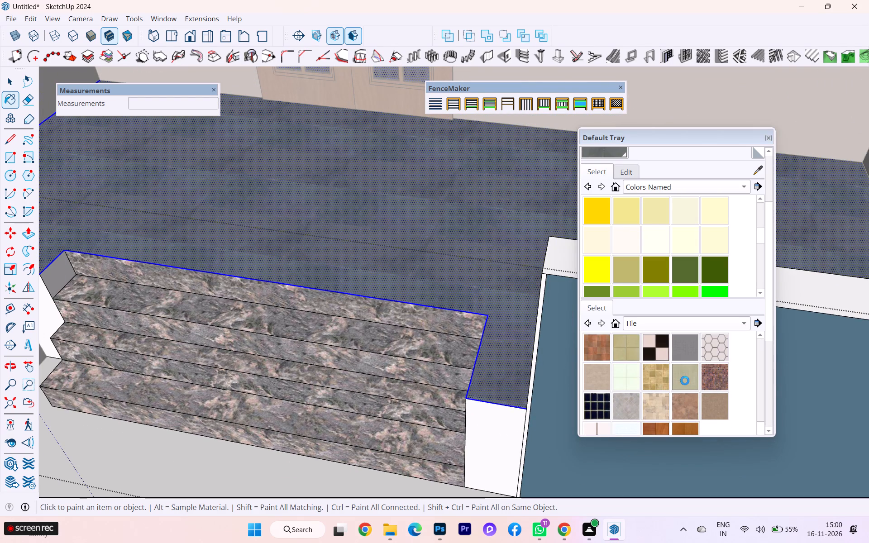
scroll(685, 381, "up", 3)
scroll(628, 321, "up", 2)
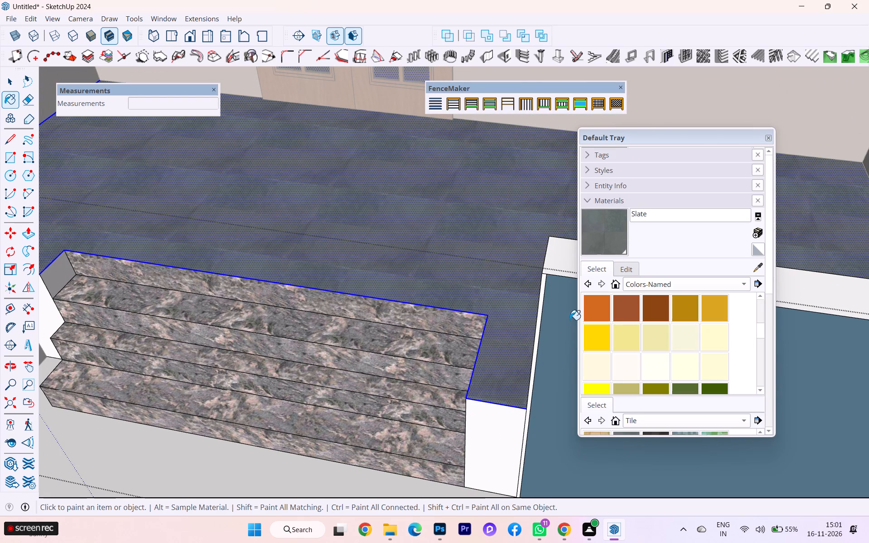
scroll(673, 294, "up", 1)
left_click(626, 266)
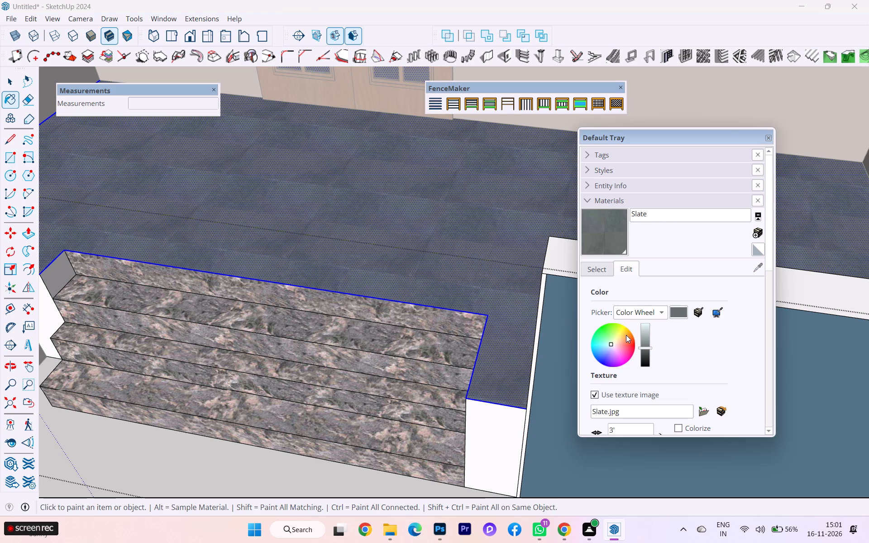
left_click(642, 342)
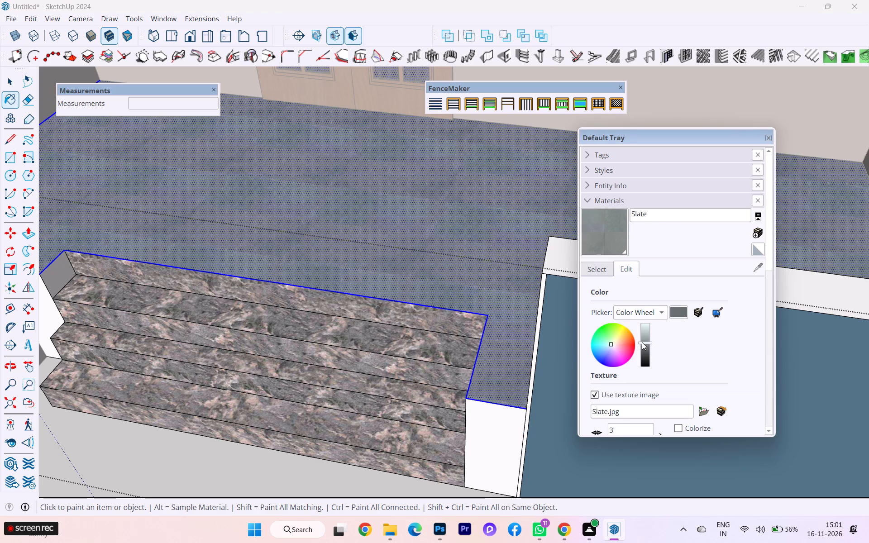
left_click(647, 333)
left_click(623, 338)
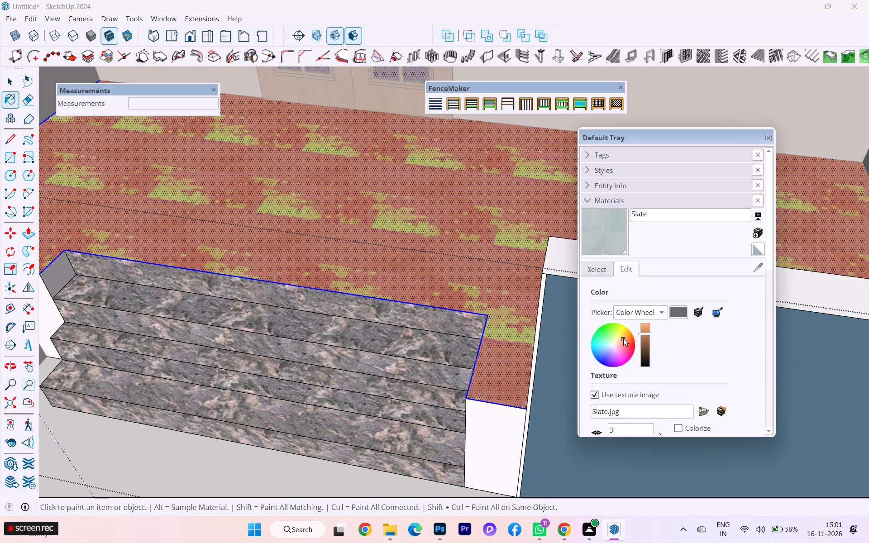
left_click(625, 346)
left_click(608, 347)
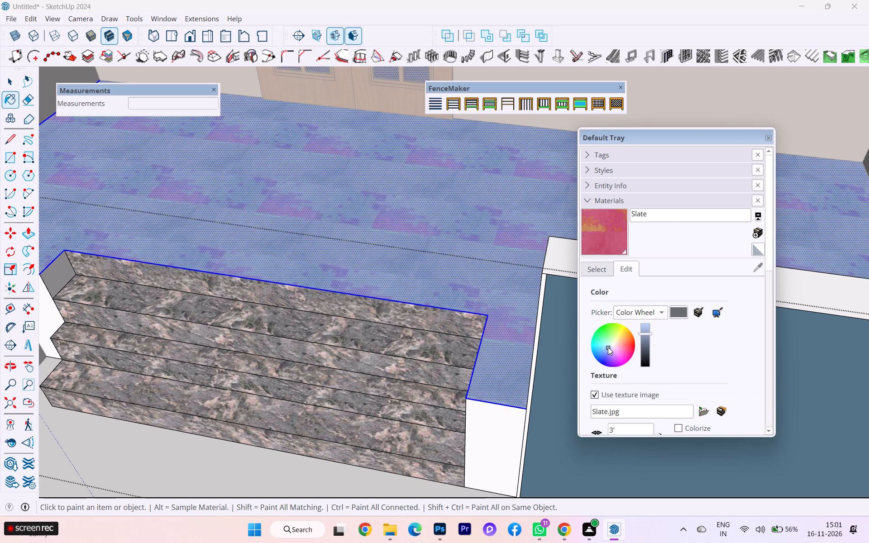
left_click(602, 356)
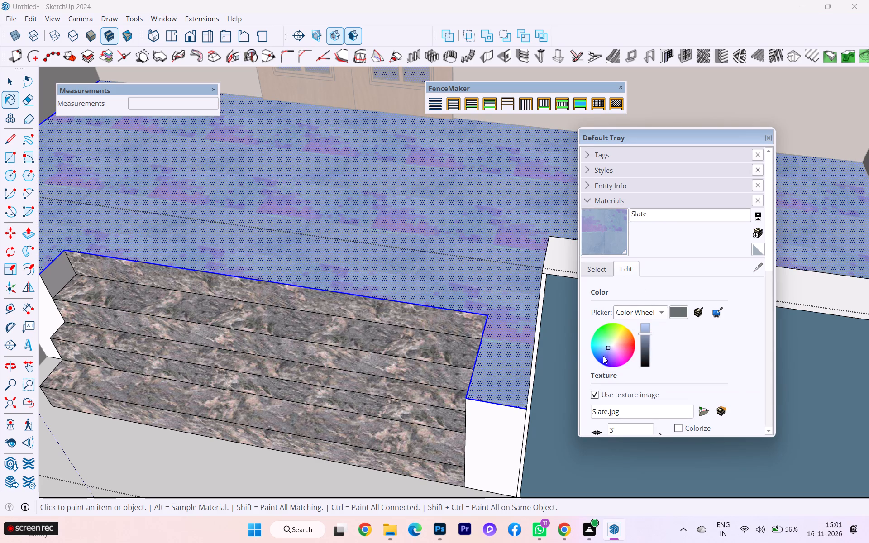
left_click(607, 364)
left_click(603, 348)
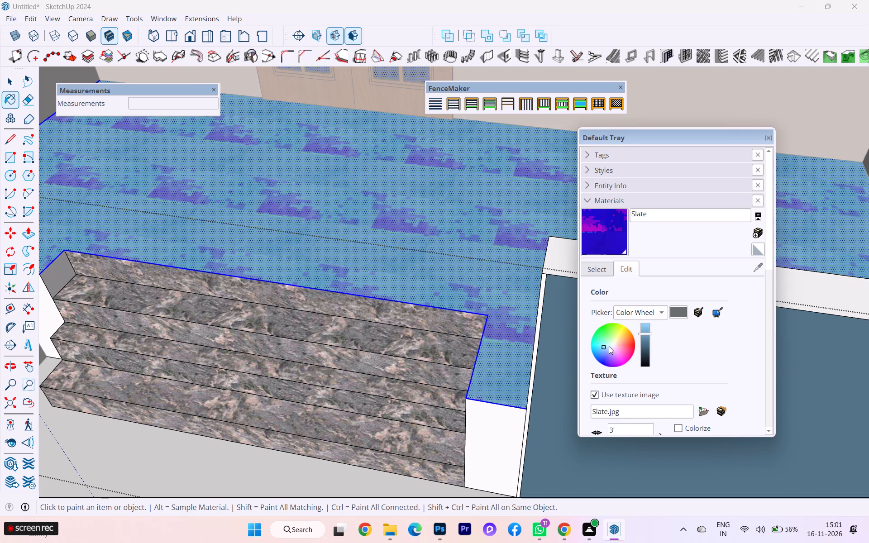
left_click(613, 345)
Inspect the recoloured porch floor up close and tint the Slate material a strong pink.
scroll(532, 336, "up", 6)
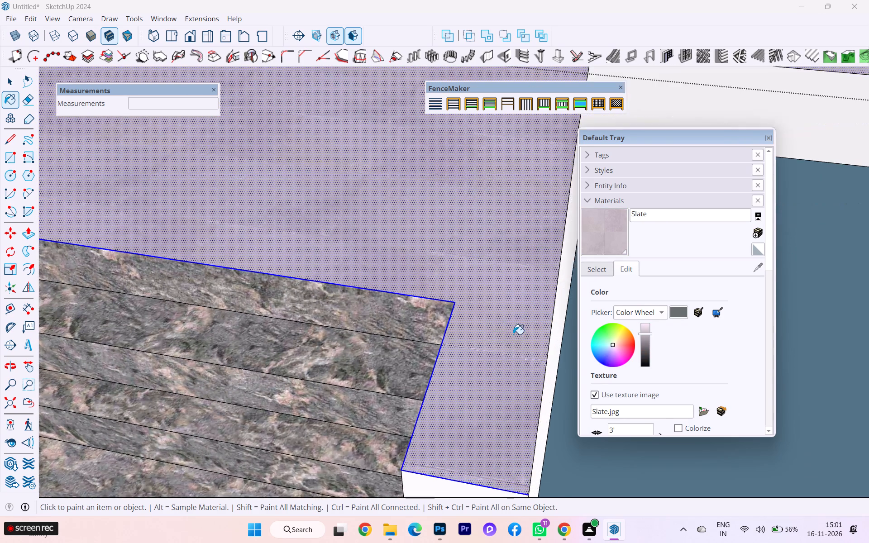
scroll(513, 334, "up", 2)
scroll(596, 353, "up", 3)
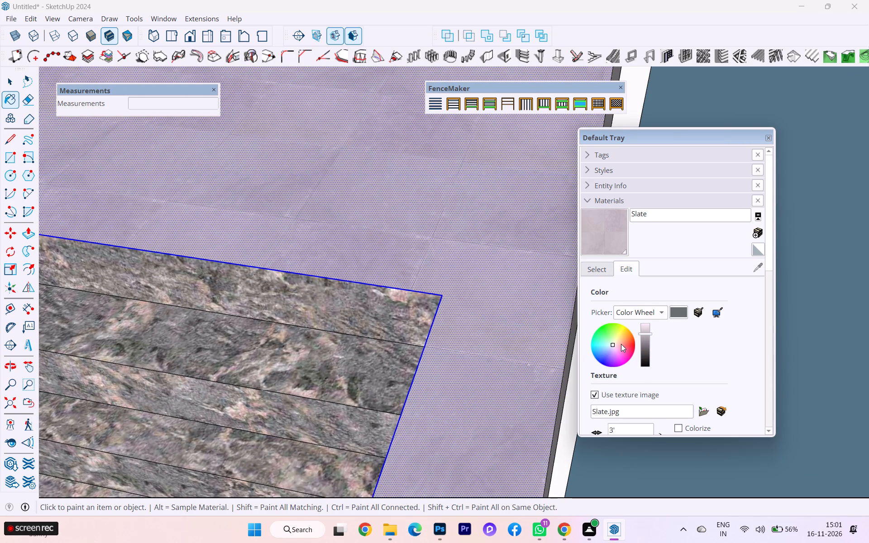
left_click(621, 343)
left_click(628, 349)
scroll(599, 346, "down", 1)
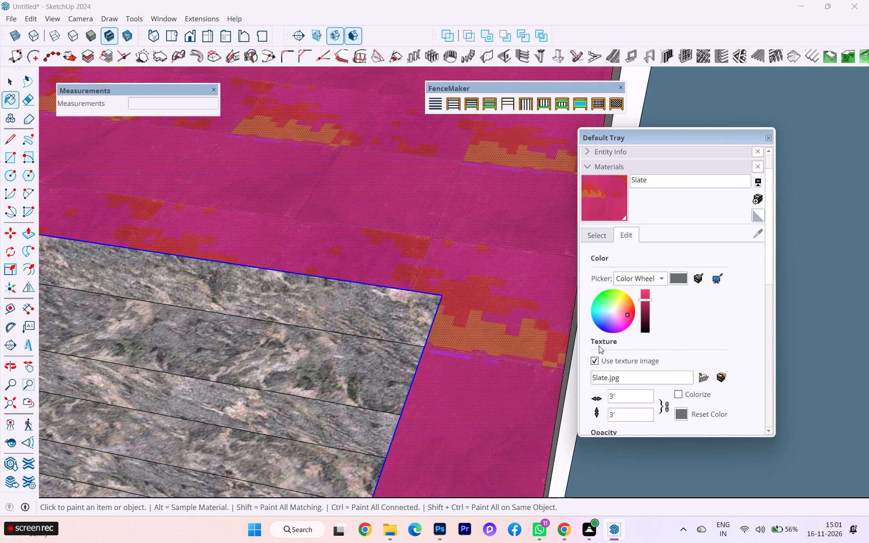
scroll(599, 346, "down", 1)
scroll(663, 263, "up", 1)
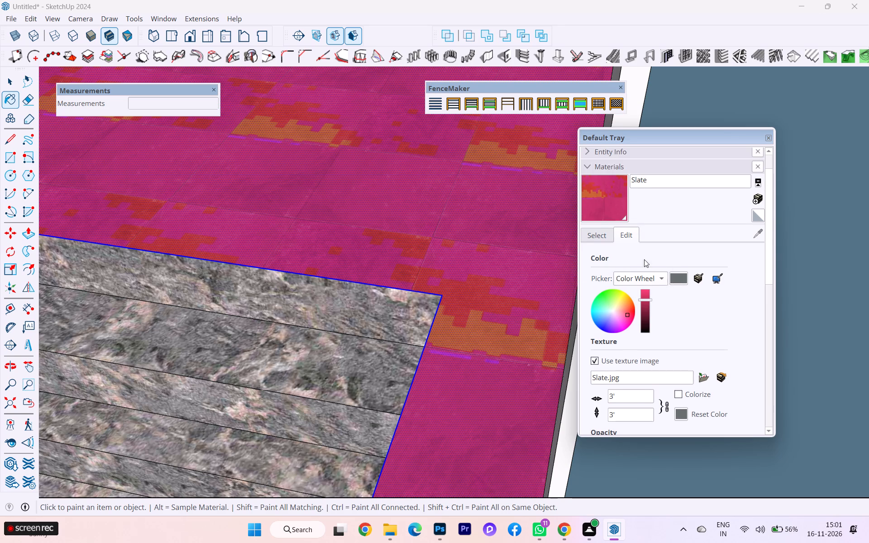
Paint the porch floor with Tile Ceramic Natural from the Tile library.
left_click(598, 234)
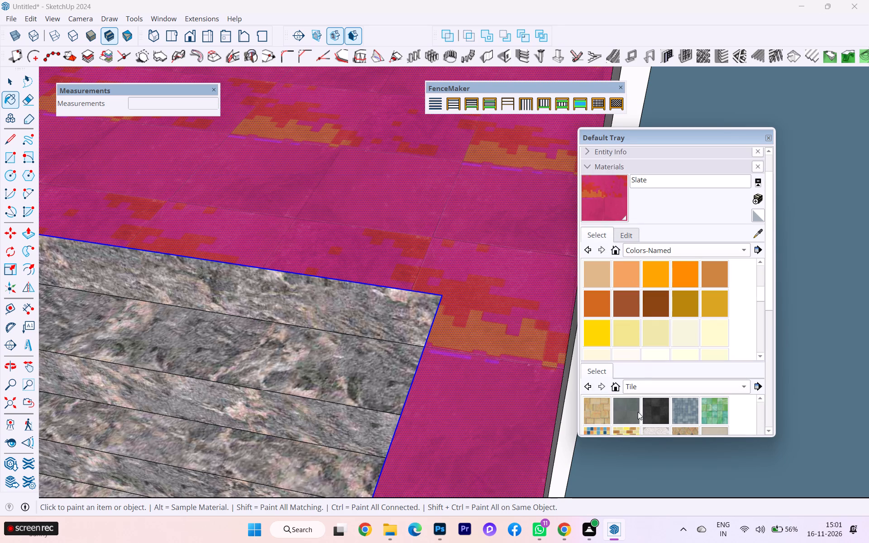
scroll(626, 399, "down", 2)
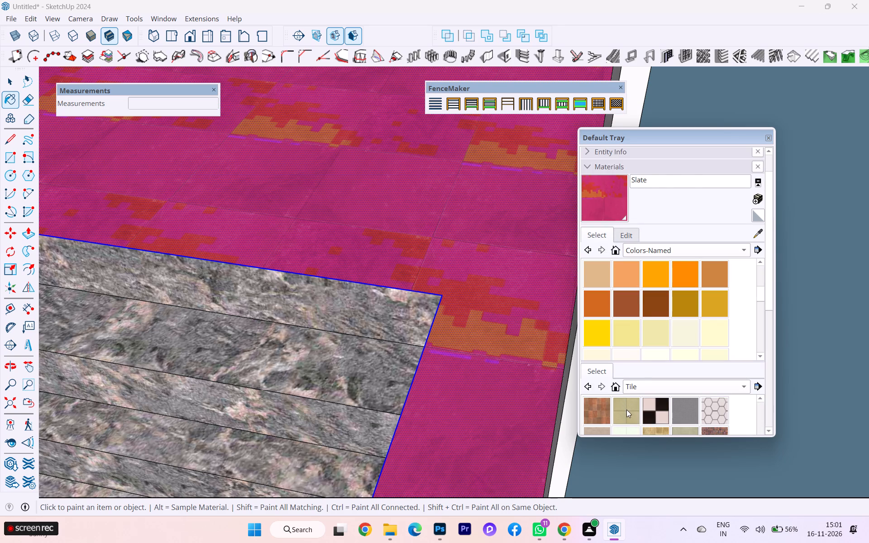
left_click(626, 410)
left_click(458, 277)
Reposition the porch floor's tile texture so its origin pin sits on the top left corner of the entrance steps.
scroll(502, 295, "down", 3)
scroll(507, 307, "up", 1)
scroll(507, 307, "down", 4)
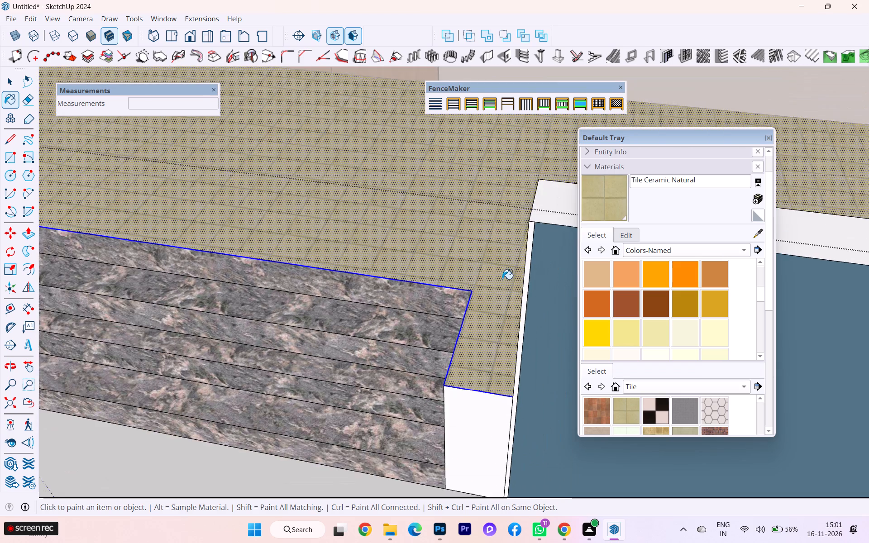
scroll(502, 279, "down", 5)
scroll(480, 268, "up", 2)
scroll(480, 268, "down", 2)
scroll(488, 283, "up", 3)
scroll(488, 283, "down", 2)
scroll(489, 286, "up", 1)
scroll(490, 287, "down", 3)
scroll(478, 299, "up", 1)
scroll(477, 299, "down", 1)
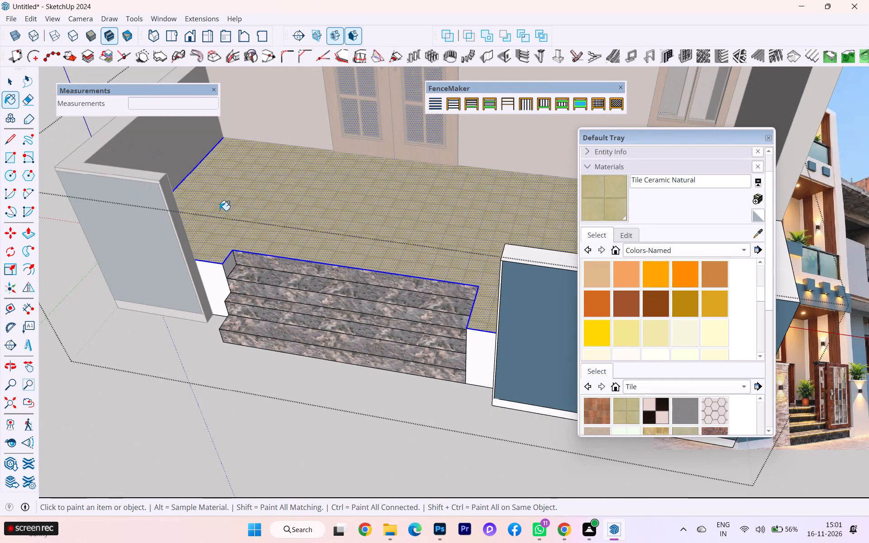
scroll(297, 280, "up", 3)
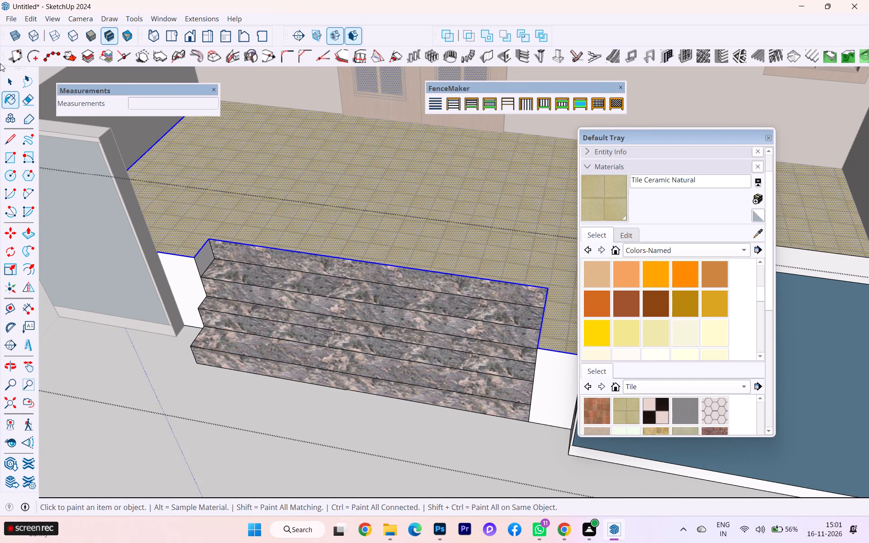
left_click(8, 79)
left_click(281, 185)
right_click(286, 188)
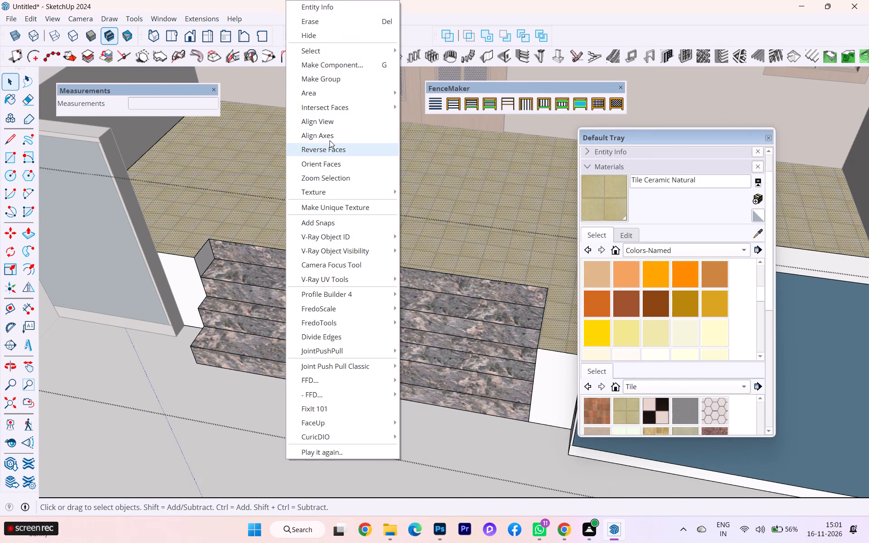
left_click(331, 190)
left_click(439, 193)
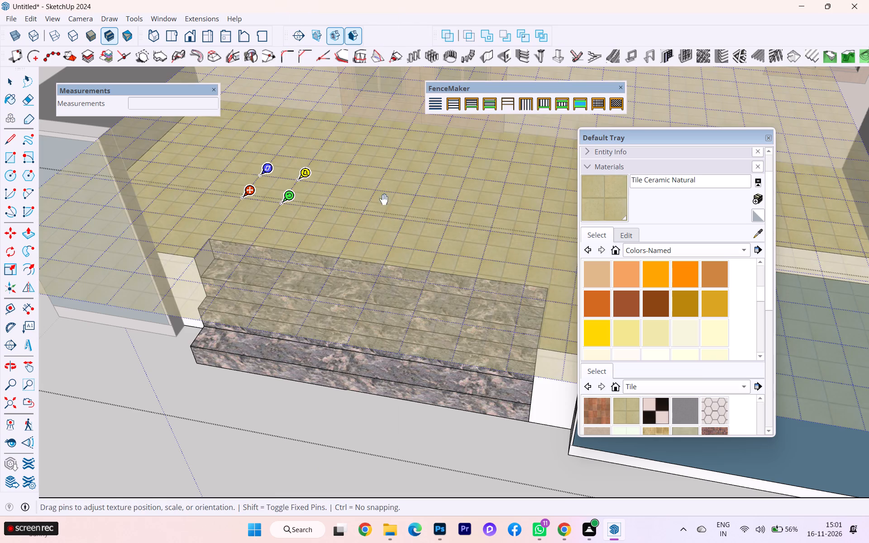
scroll(286, 231, "up", 1)
scroll(238, 188, "up", 3)
left_click_drag(248, 191, 194, 257)
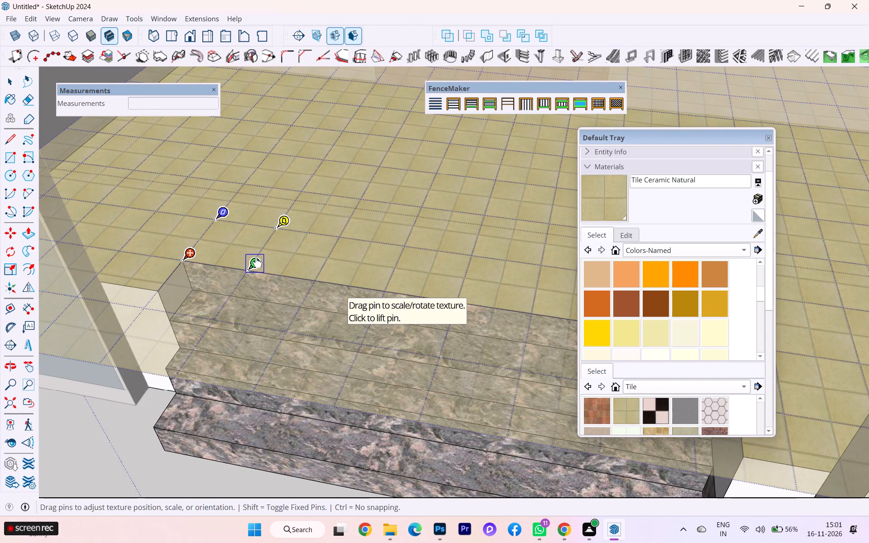
Scale the floor tile texture to slightly larger tiles along the top step's edge, finish the texture edit and clear the selection.
left_click_drag(258, 263, 326, 277)
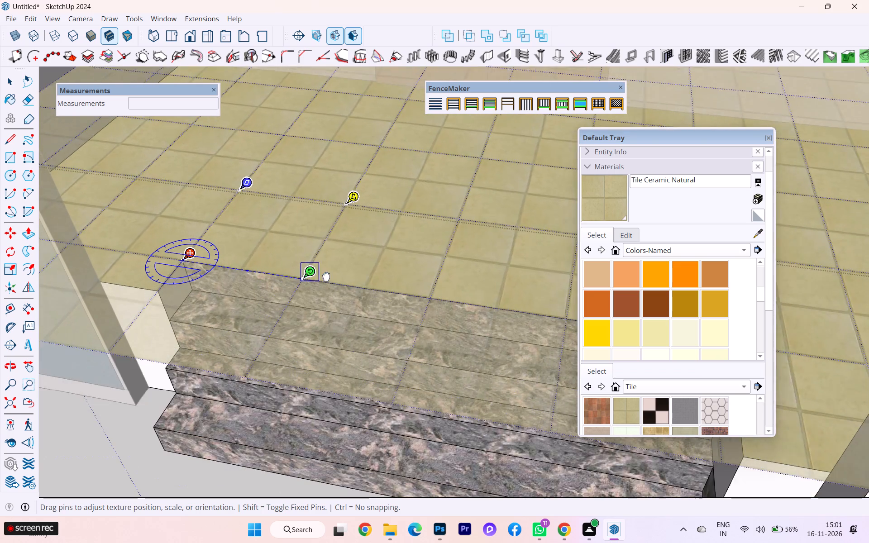
left_click_drag(326, 277, 499, 304)
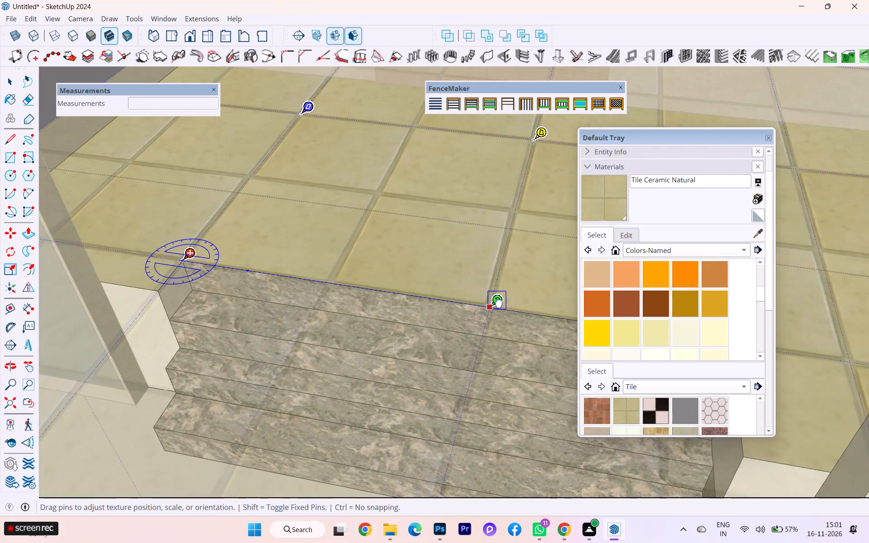
left_click_drag(499, 304, 353, 287)
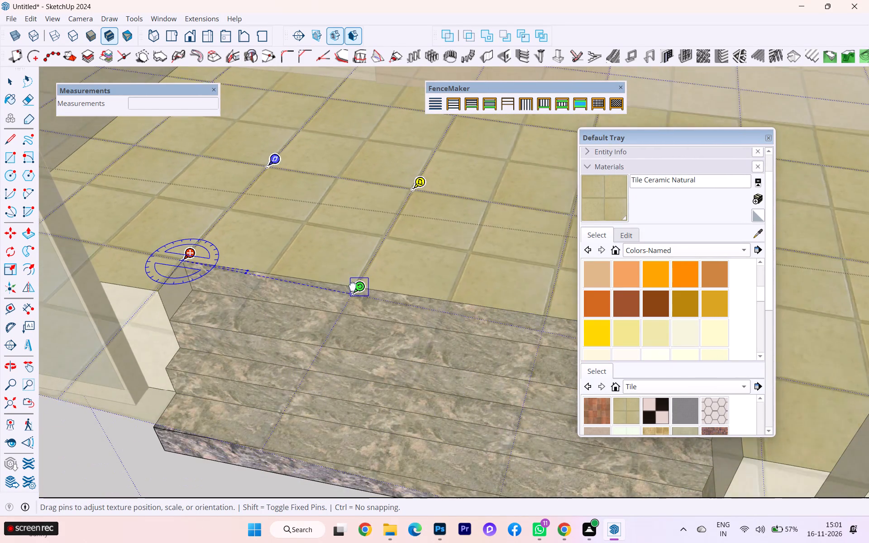
left_click_drag(353, 287, 290, 267)
scroll(328, 190, "down", 2)
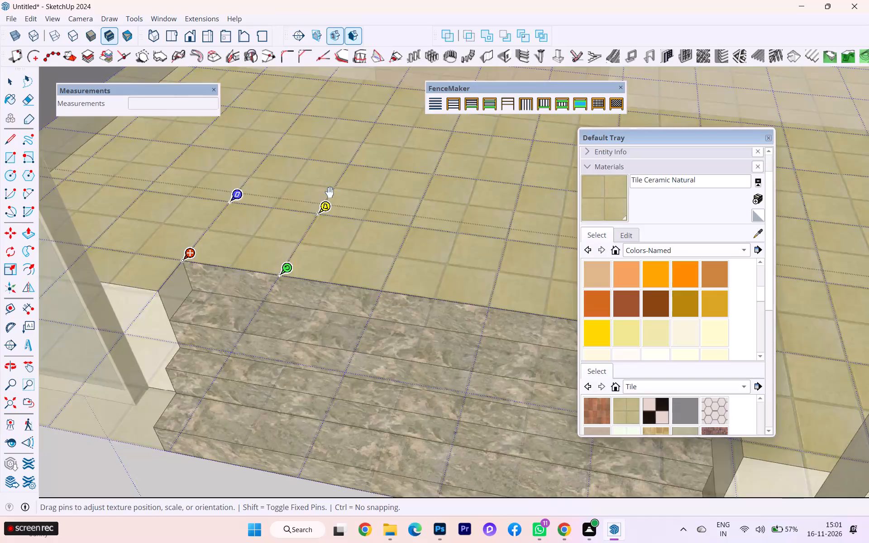
scroll(329, 192, "down", 7)
left_click(7, 82)
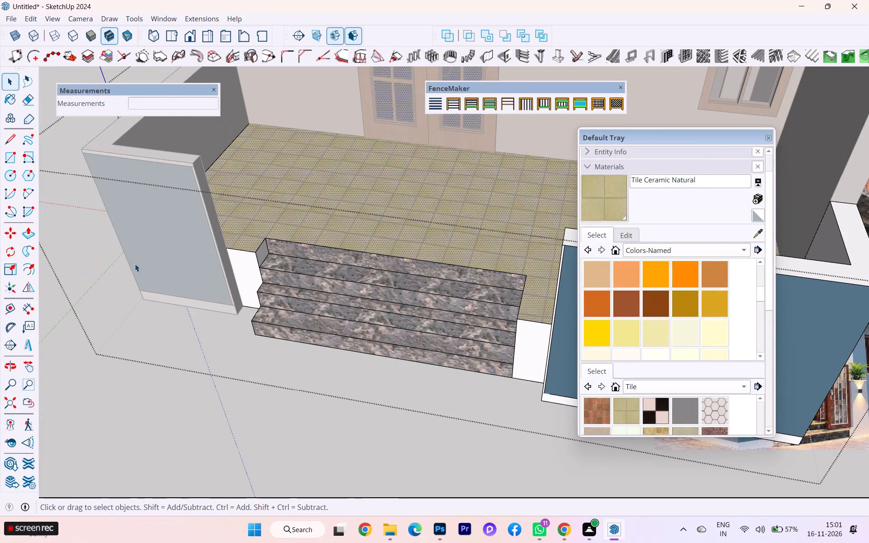
left_click(153, 346)
scroll(176, 323, "down", 1)
scroll(177, 323, "up", 1)
scroll(178, 323, "down", 2)
scroll(179, 323, "up", 1)
left_click(189, 331)
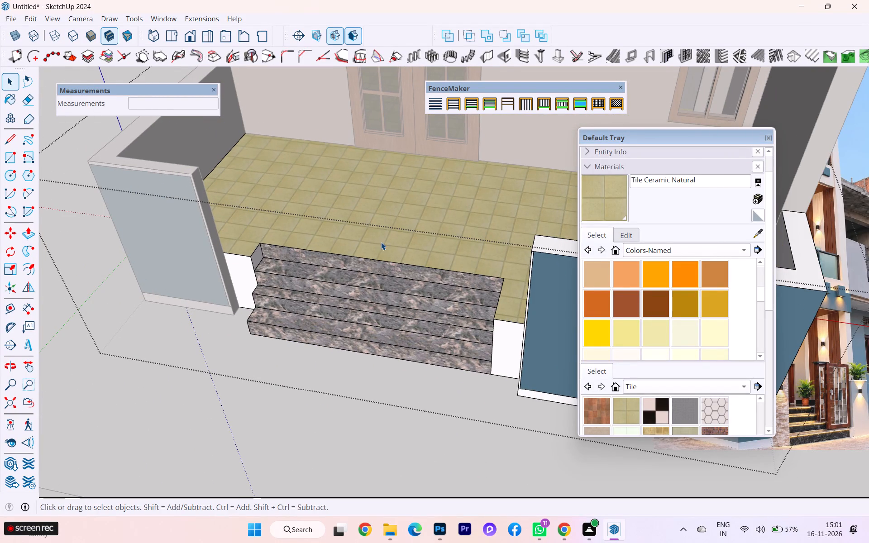
Examine the tiled porch floor and entrance steps from the front and close the porch group.
scroll(382, 241, "up", 3)
scroll(329, 241, "down", 1)
scroll(323, 242, "up", 2)
scroll(310, 242, "down", 1)
middle_click_drag(307, 246, 336, 204)
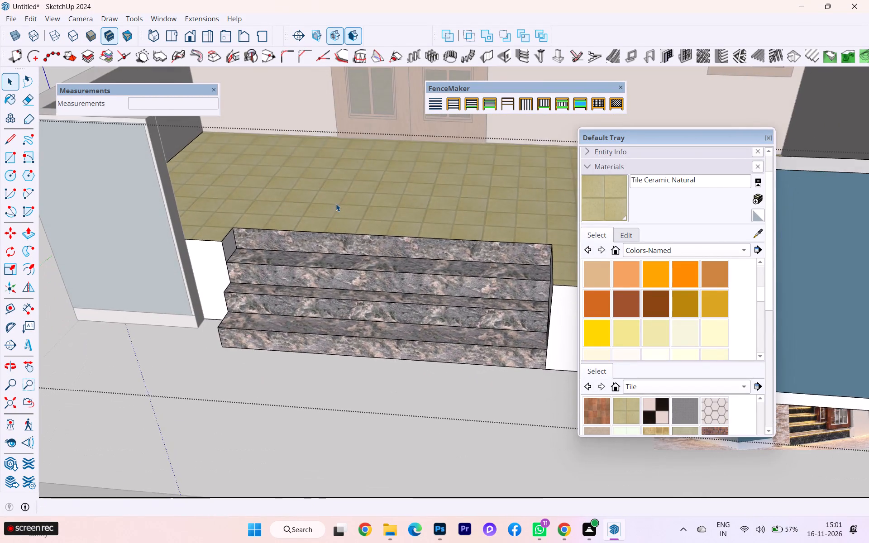
scroll(311, 214, "down", 1)
scroll(311, 215, "up", 1)
scroll(310, 215, "down", 3)
scroll(309, 217, "up", 1)
scroll(307, 218, "down", 2)
scroll(280, 229, "up", 1)
scroll(280, 229, "down", 3)
left_click(507, 408)
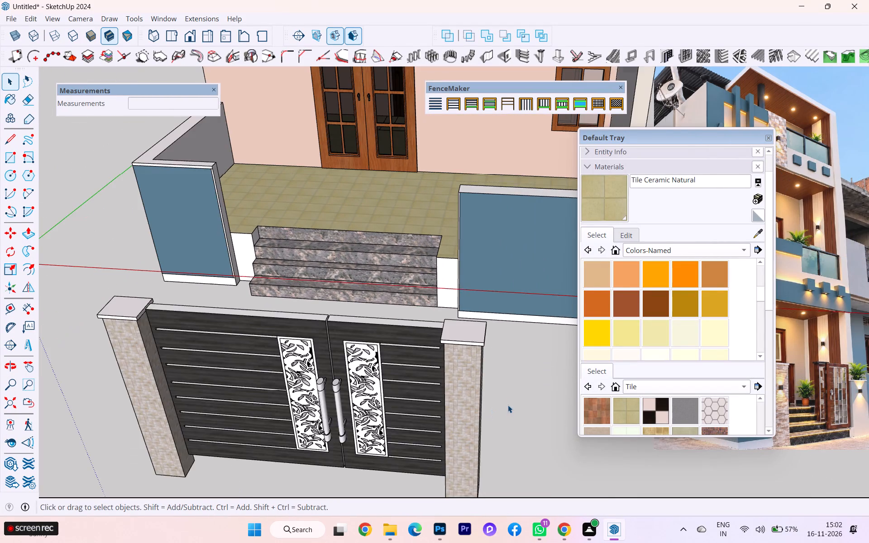
Hide the double gate component inside the gate group, leaving the pillars, and close the group.
scroll(467, 324, "down", 3)
left_click(225, 310)
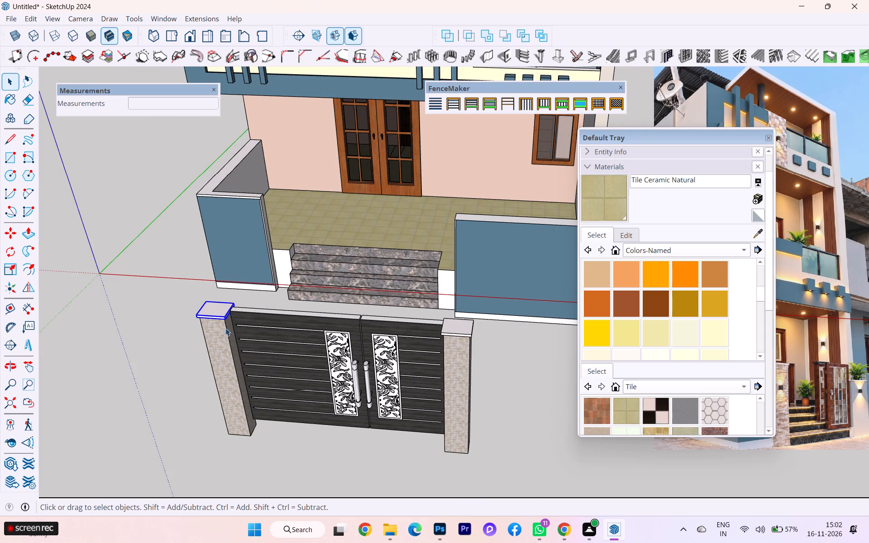
left_click(223, 339, "ctrl")
right_click(223, 339)
left_click(215, 333)
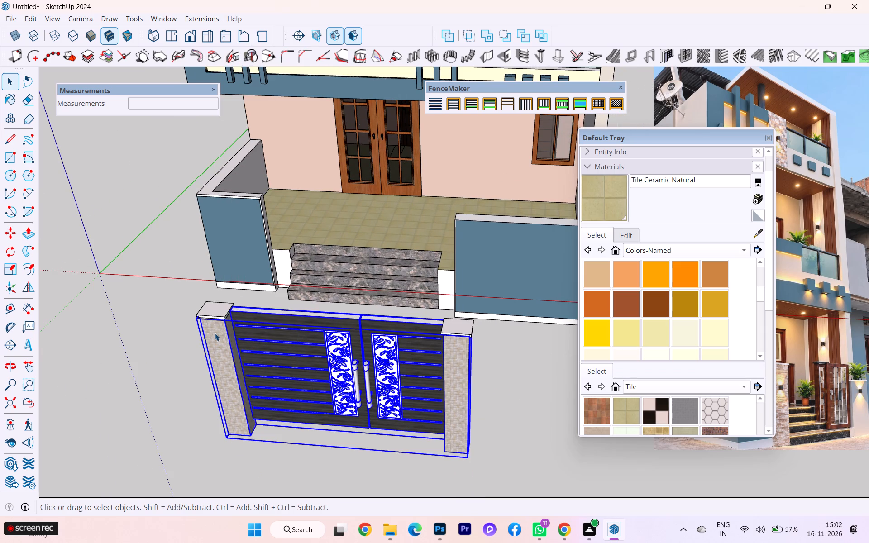
double_click(313, 343)
left_click(313, 343)
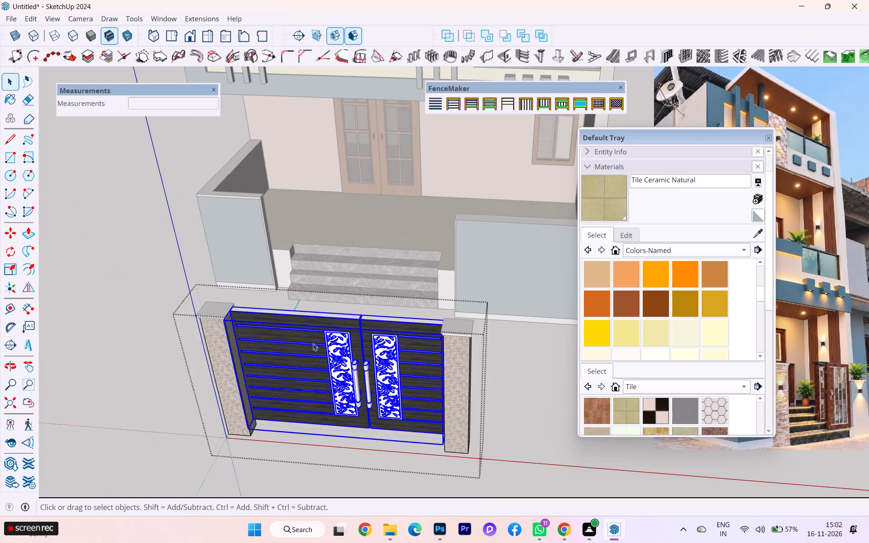
right_click(313, 343)
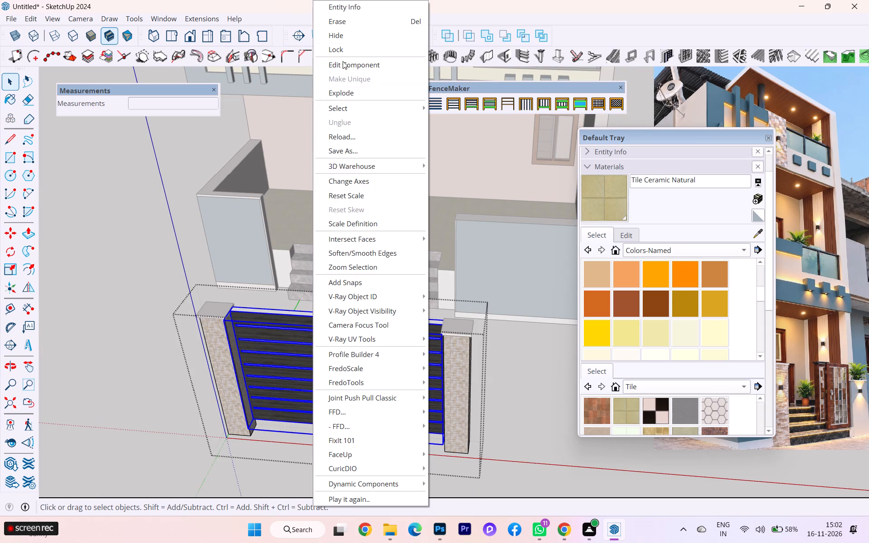
left_click(345, 39)
left_click(174, 248)
Explode the gate group so that its pillars become separate objects.
left_click(223, 351)
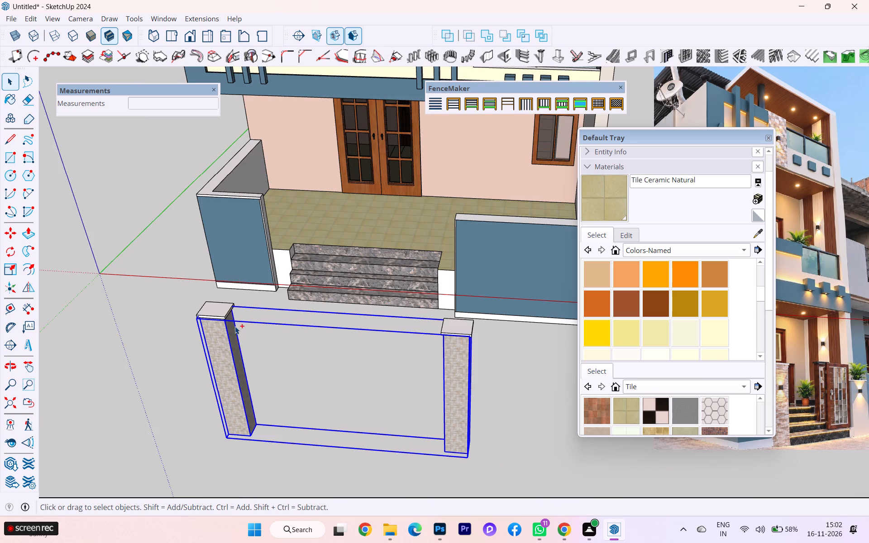
double_click(226, 348, "ctrl")
left_click(225, 343, "ctrl")
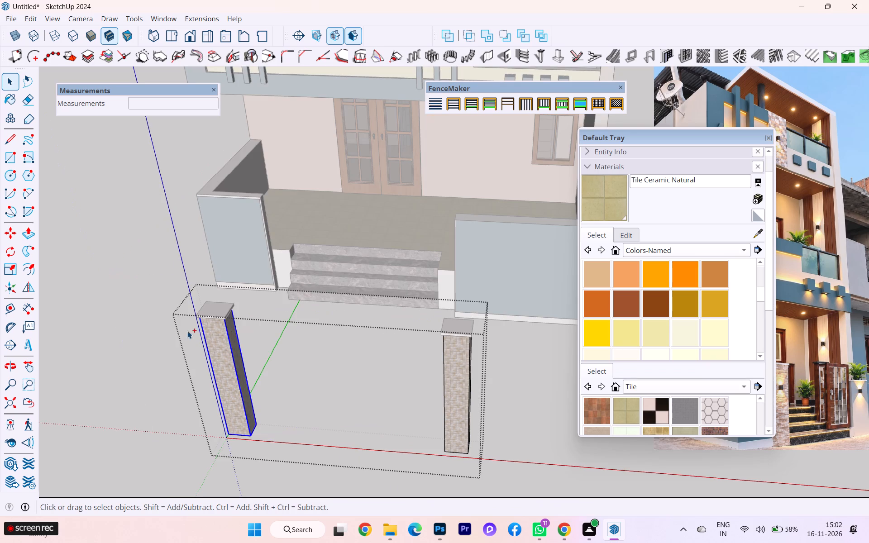
left_click(143, 331)
left_click(223, 333)
right_click(222, 322)
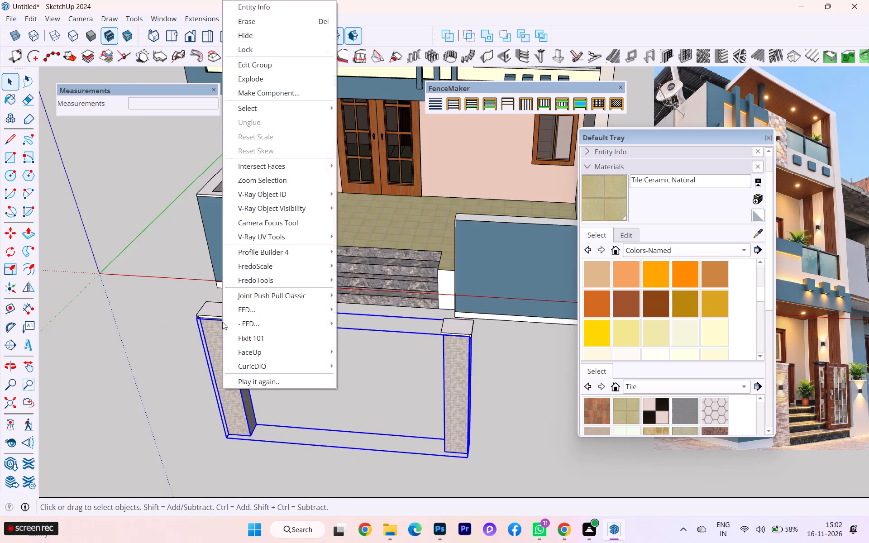
left_click(250, 74)
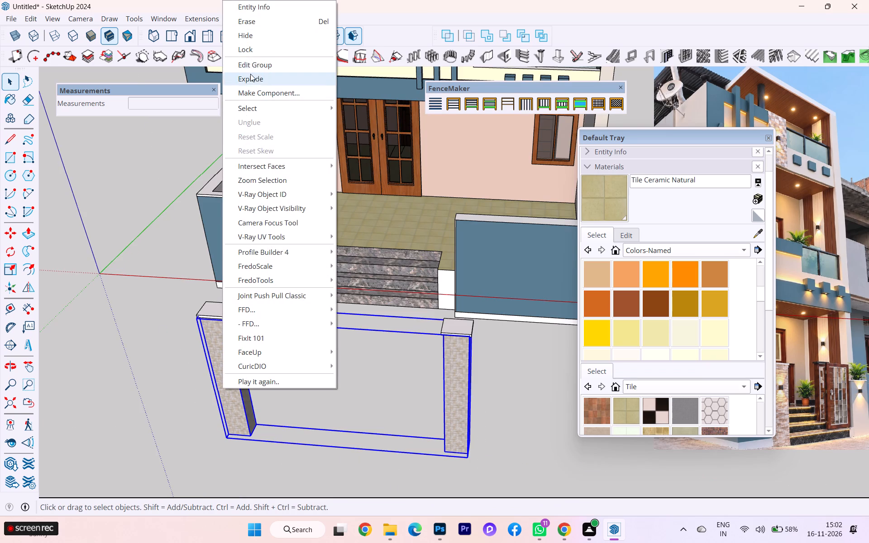
left_click(181, 295)
Group the left gate pillar's shaft together with its cap.
left_click(229, 339)
left_click(226, 318, "ctrl")
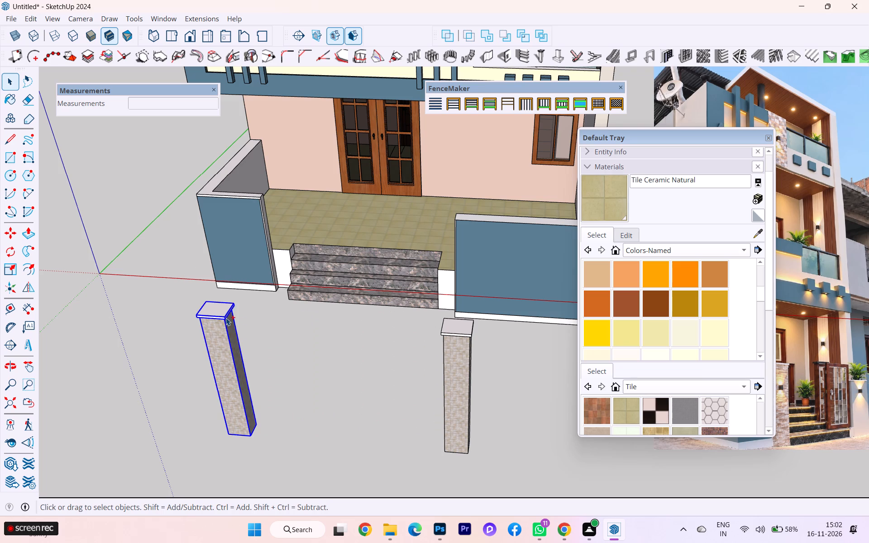
right_click(226, 318, "ctrl")
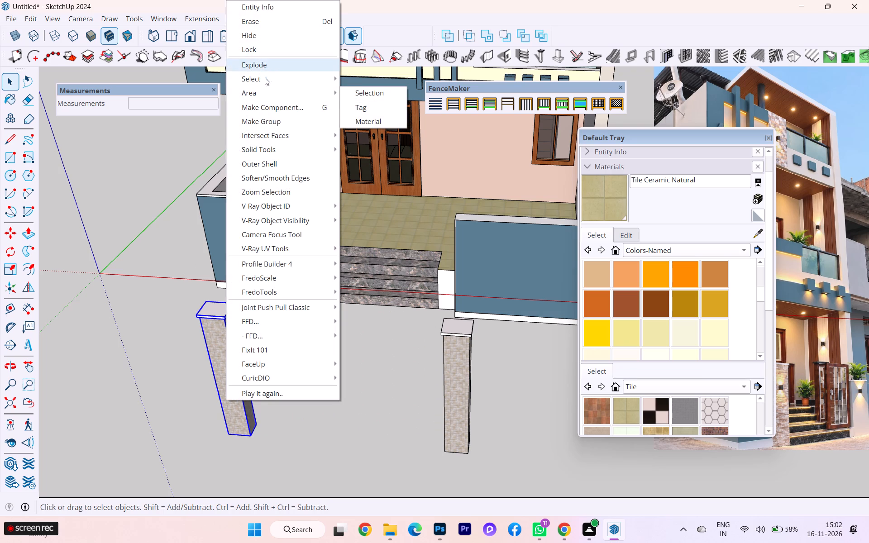
left_click(259, 118)
left_click(367, 381)
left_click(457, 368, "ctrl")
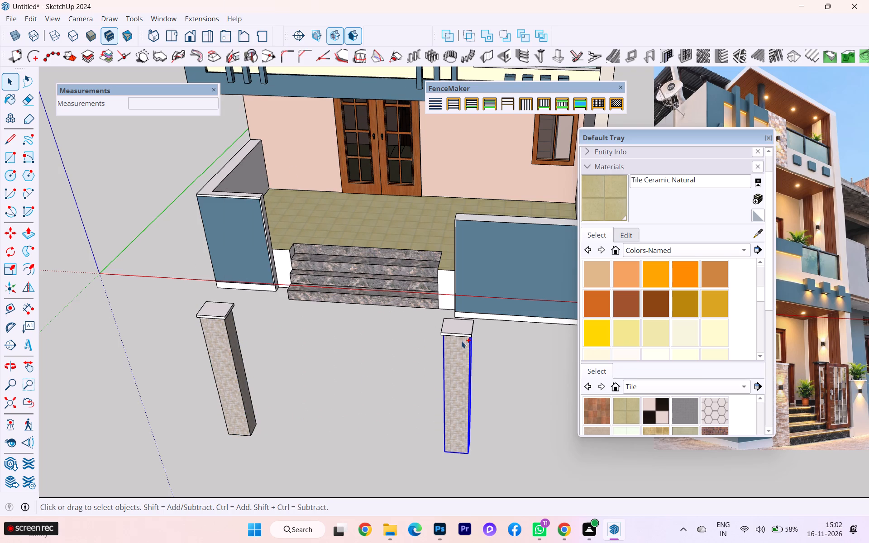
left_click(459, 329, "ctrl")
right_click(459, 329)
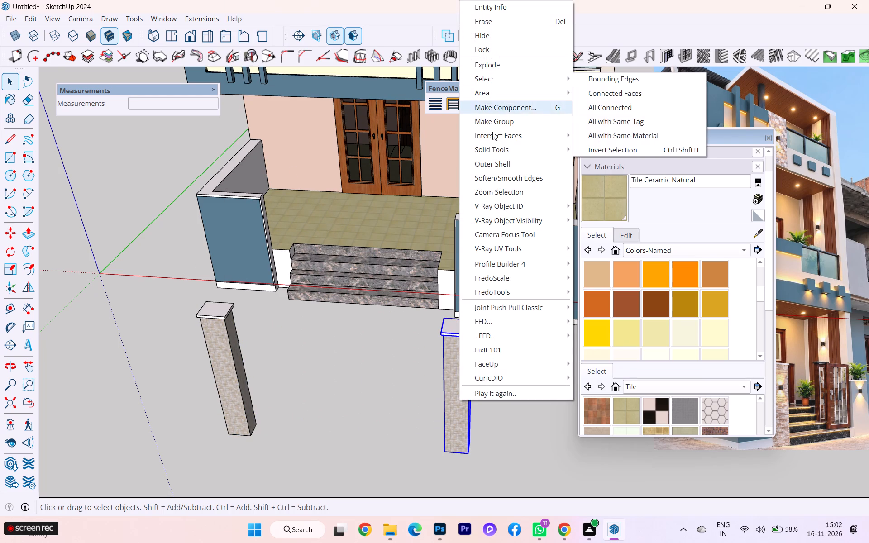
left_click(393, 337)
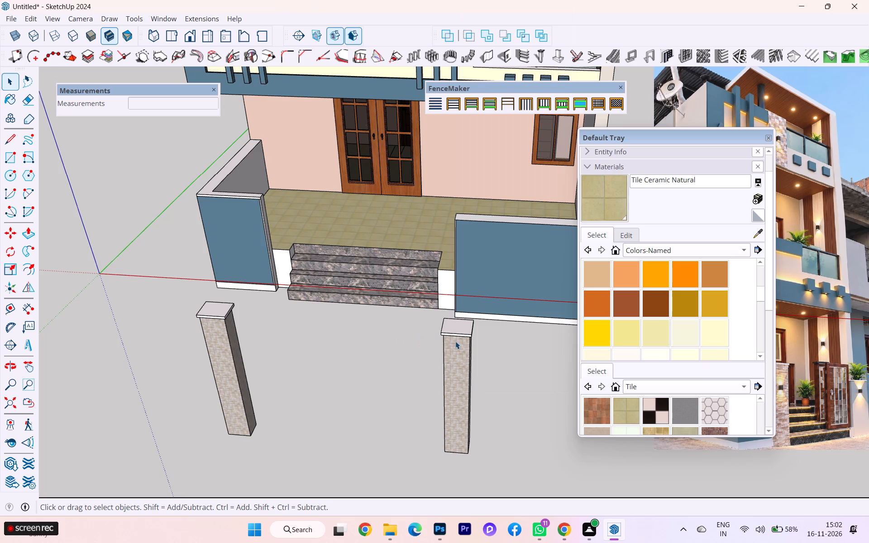
Place guides along both side edges of the right pillar's base, the inner one about 10' from the left pillar.
key("t")
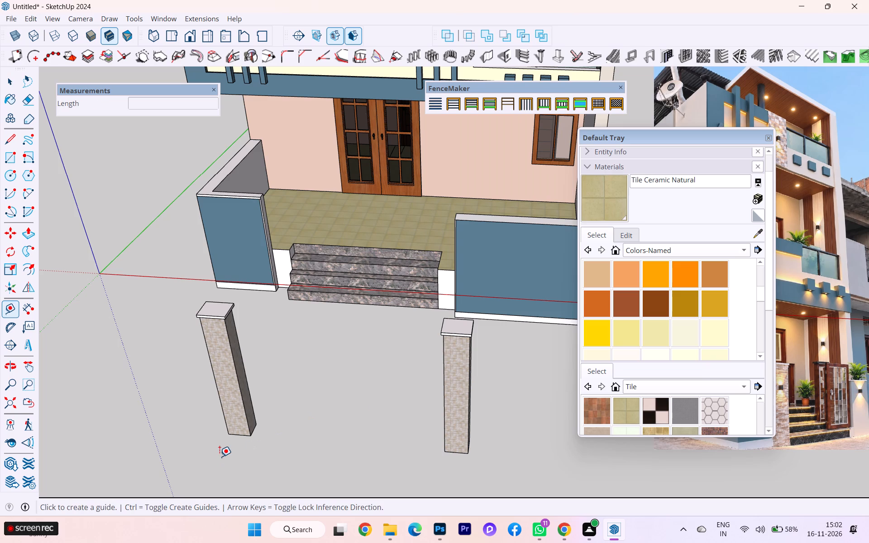
key("Return")
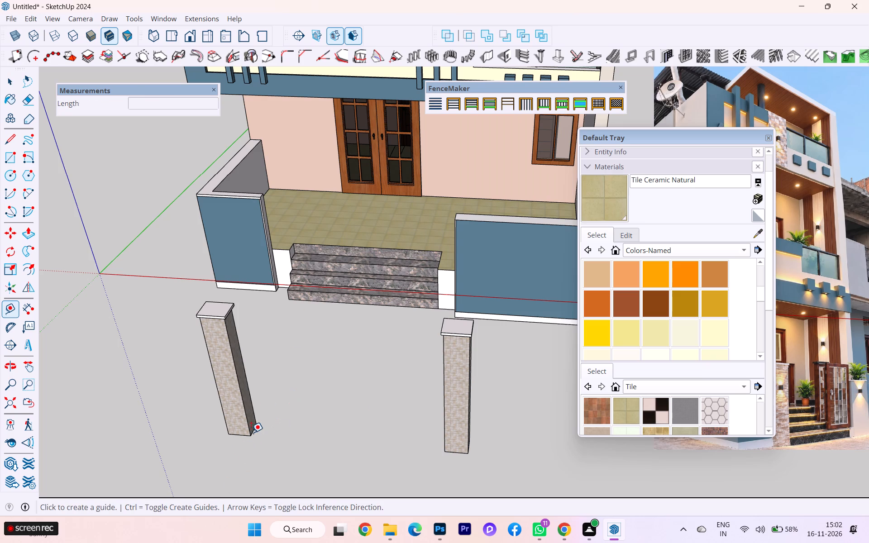
left_click(256, 429)
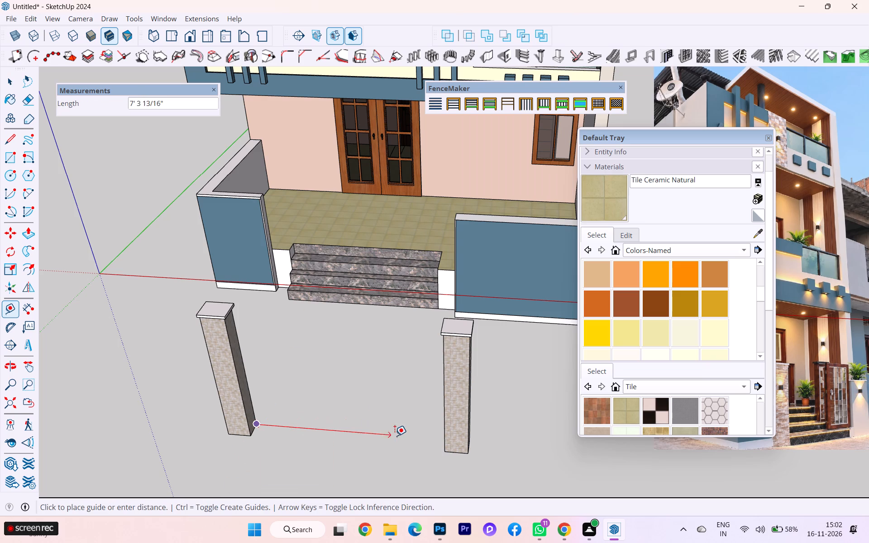
key("Escape")
key("Escape")
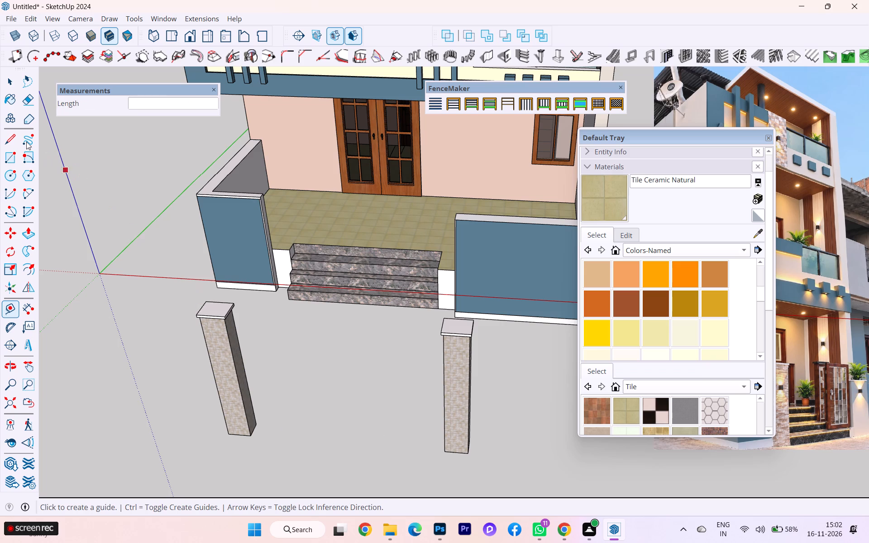
left_click(12, 310)
scroll(257, 429, "up", 1)
scroll(257, 429, "down", 1)
scroll(257, 429, "up", 1)
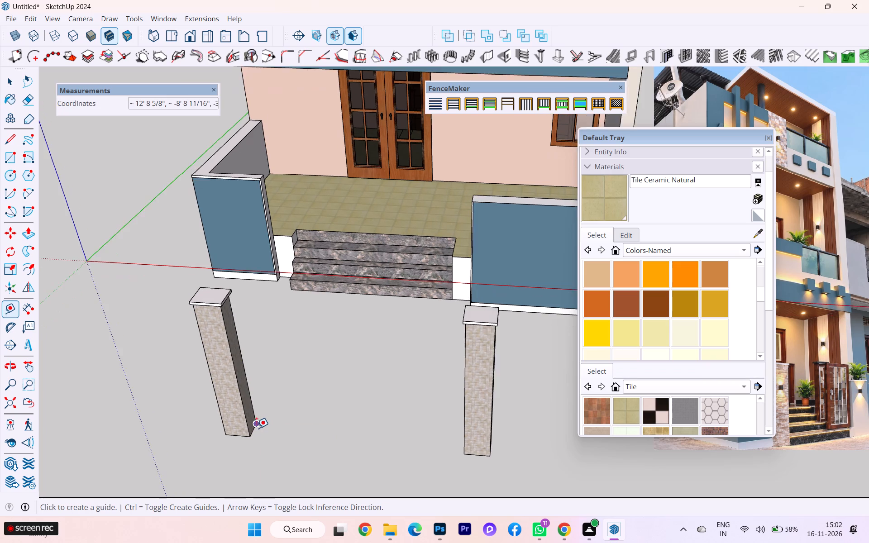
scroll(257, 428, "up", 3)
left_click(255, 431)
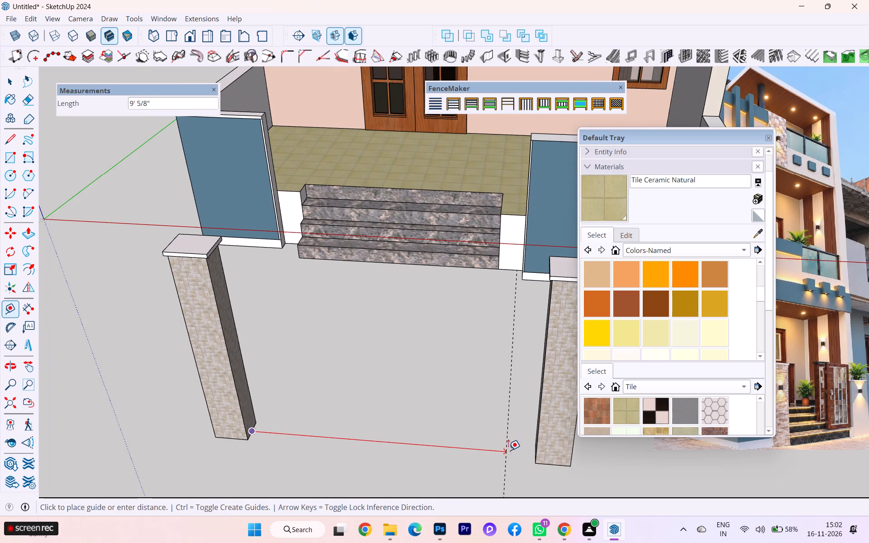
left_click(538, 456)
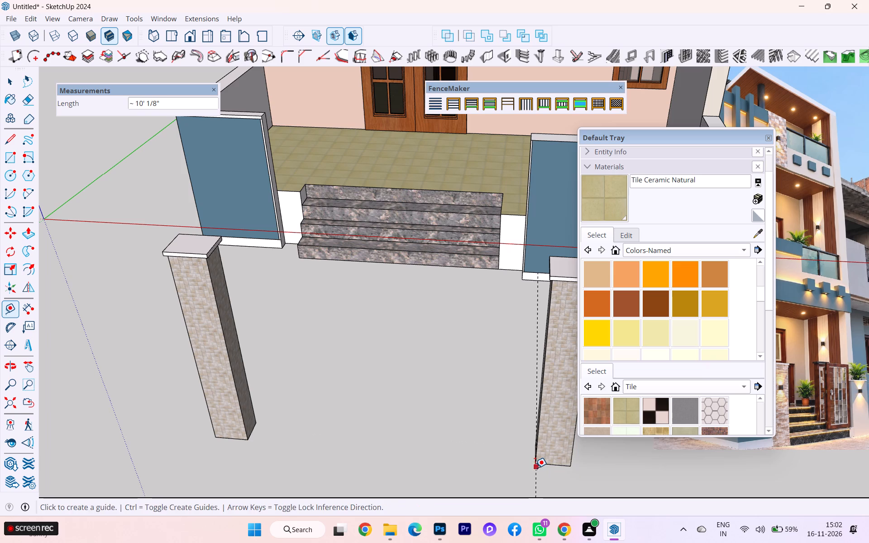
left_click(535, 468)
left_click(572, 468)
key("Escape")
Delete the right gate pillar's shaft and its cap, leaving the two guides.
scroll(382, 326, "down", 3)
scroll(382, 326, "up", 1)
scroll(382, 326, "down", 1)
left_click(5, 80)
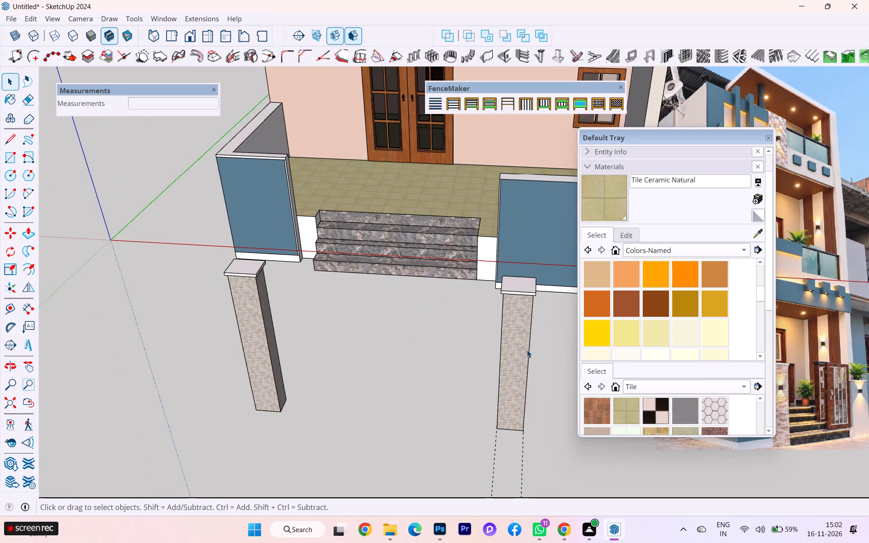
left_click(519, 343)
key("Delete")
left_click(514, 289)
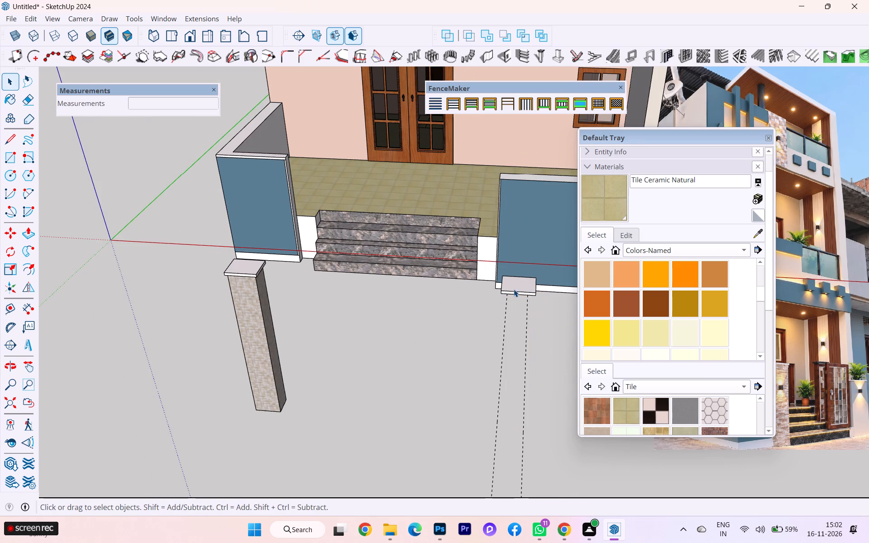
key("Delete")
Convert the left gate pillar group into a component.
left_click(255, 333)
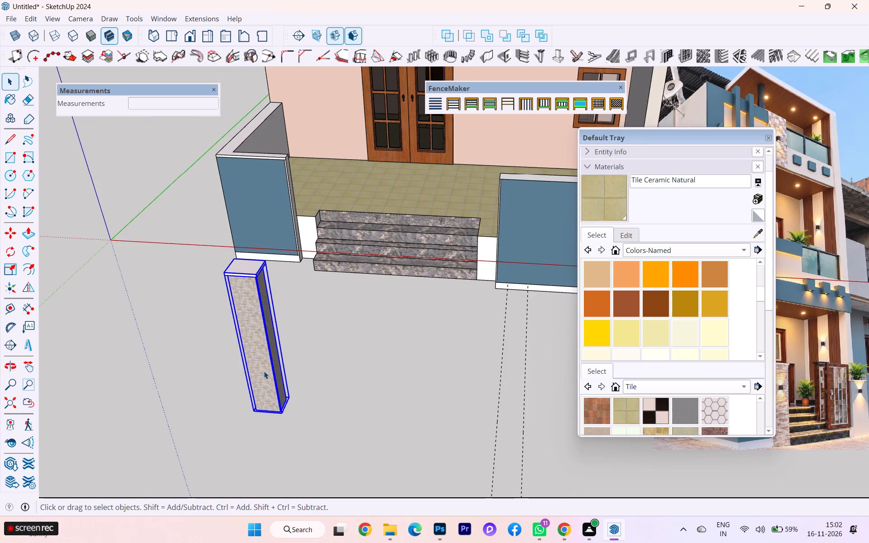
key("m")
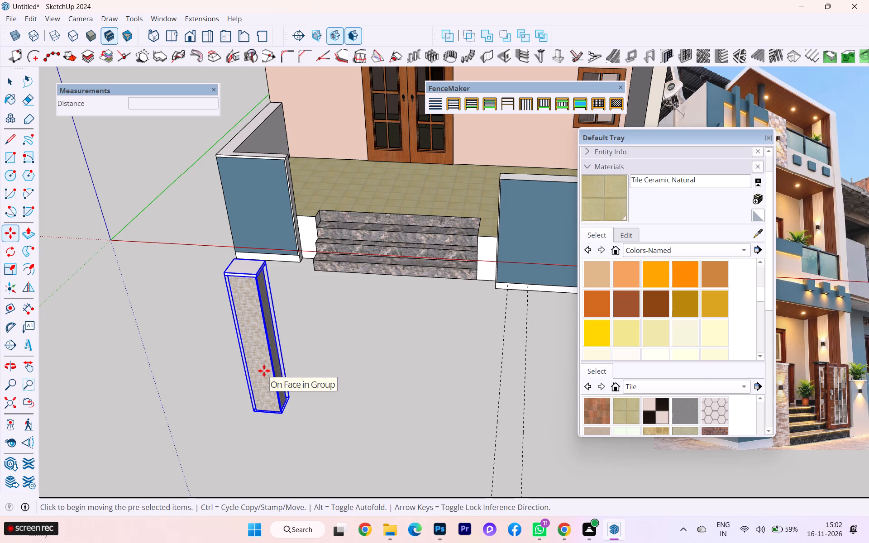
key("Escape")
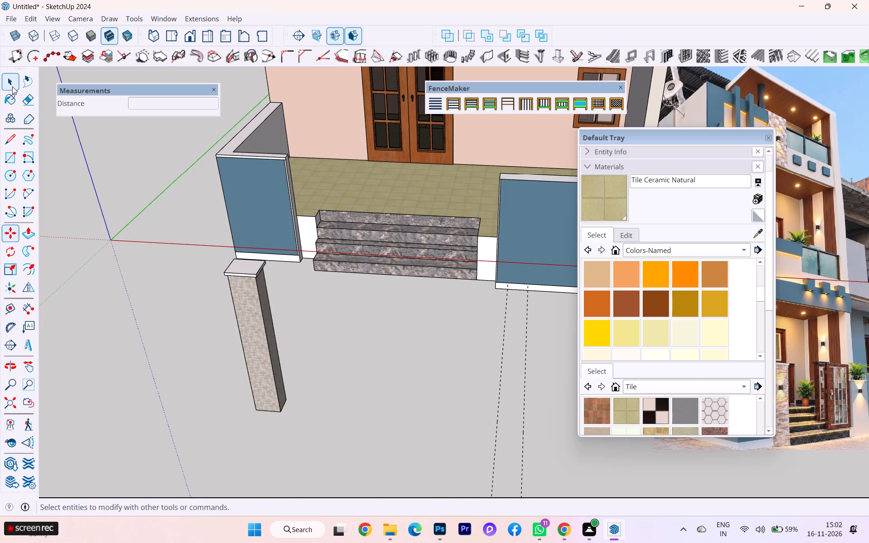
left_click(12, 86)
left_click(253, 310)
right_click(253, 310)
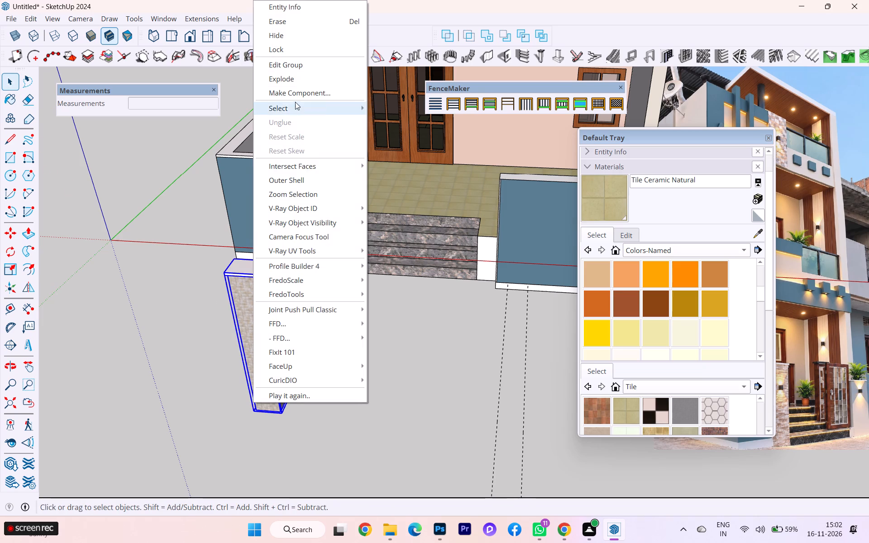
left_click(293, 95)
left_click(437, 402)
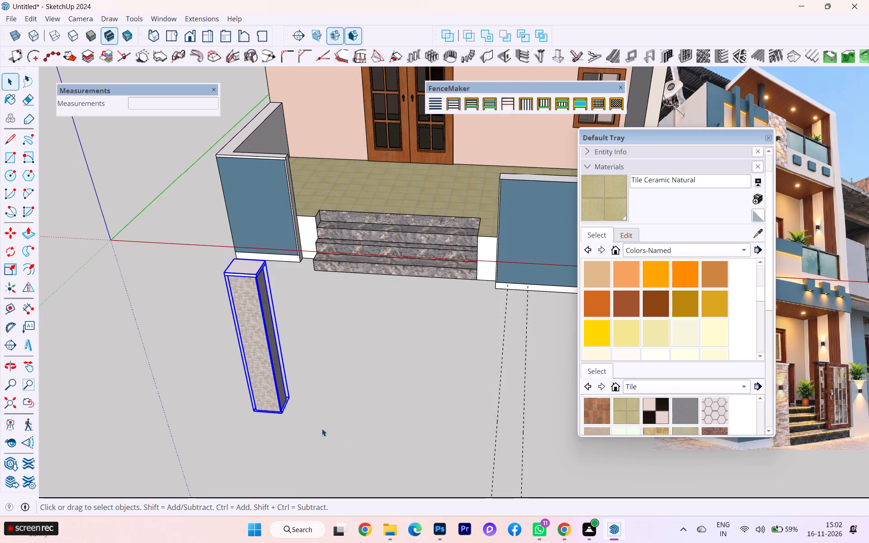
Copy the left pillar component along the red axis from its base corner to the inner guide, and clear the selection.
key("m")
key("Return")
scroll(281, 430, "up", 6)
scroll(265, 409, "down", 1)
scroll(265, 409, "up", 3)
scroll(265, 409, "down", 1)
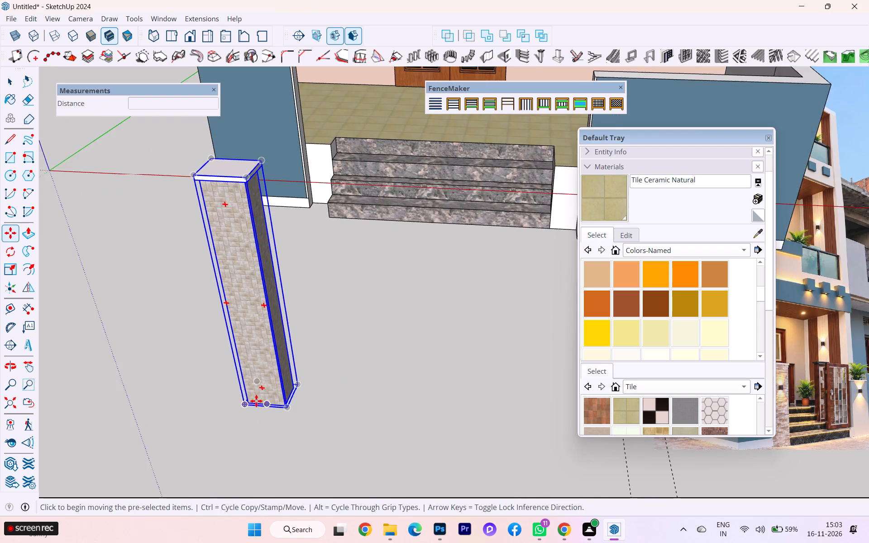
scroll(256, 400, "up", 1)
scroll(256, 400, "down", 2)
scroll(256, 400, "up", 1)
left_click(249, 401)
scroll(274, 404, "down", 1)
scroll(274, 404, "up", 2)
scroll(274, 404, "down", 3)
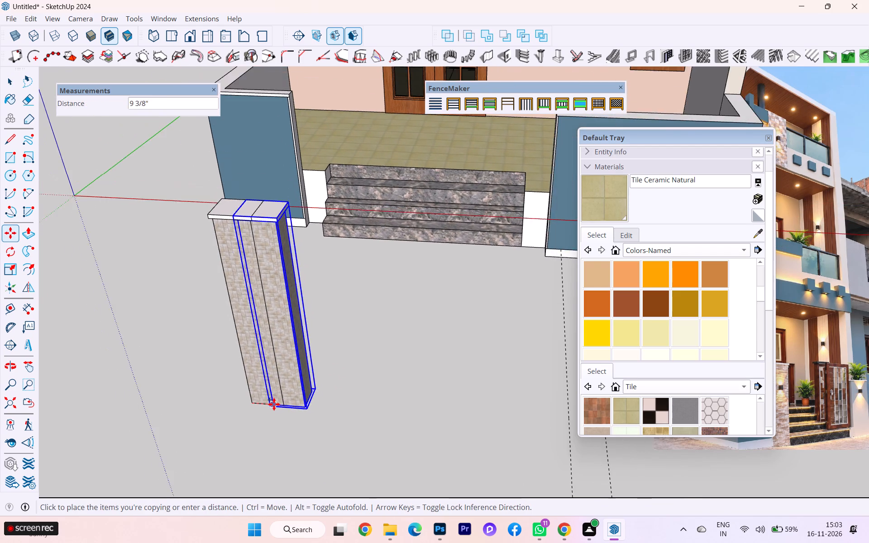
scroll(274, 404, "down", 4)
scroll(312, 404, "up", 1)
scroll(312, 404, "down", 1)
scroll(365, 410, "down", 1)
scroll(369, 411, "up", 1)
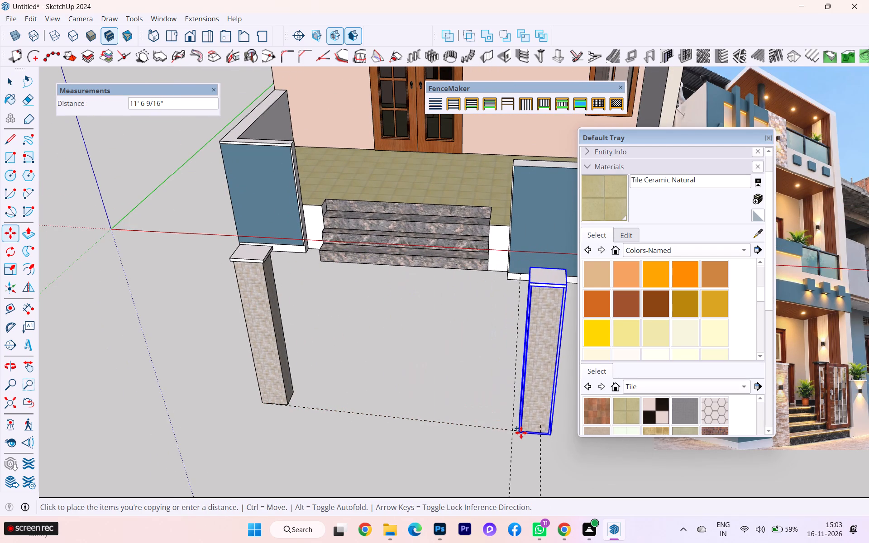
key("Right")
scroll(509, 427, "up", 2)
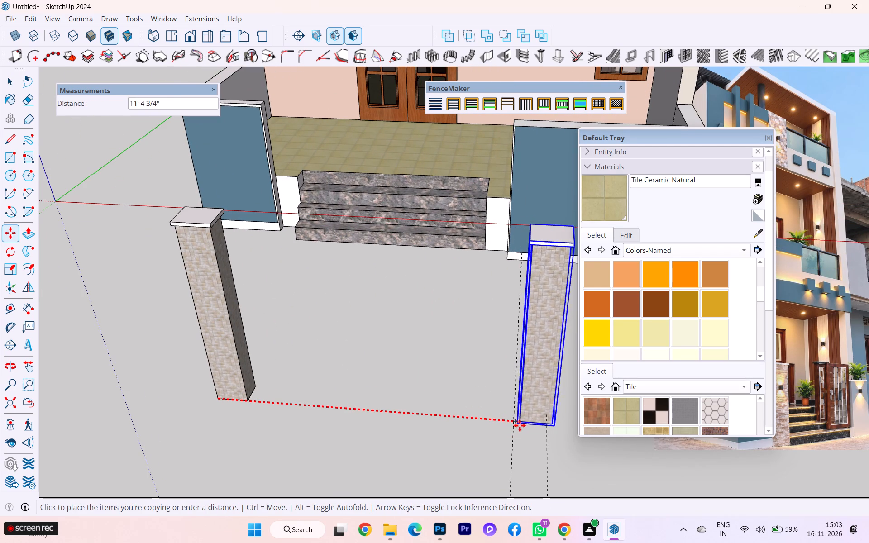
left_click(513, 423)
scroll(505, 437, "up", 14)
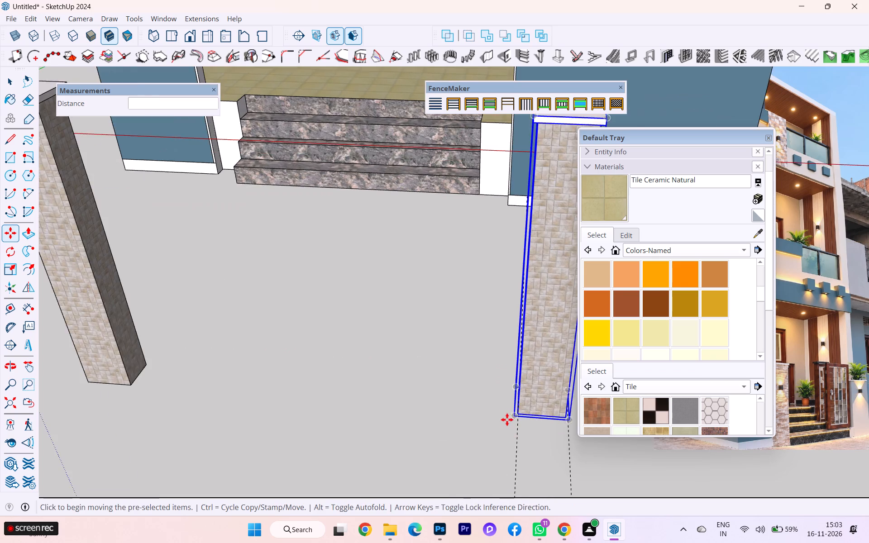
scroll(507, 419, "up", 3)
scroll(506, 419, "down", 3)
scroll(539, 441, "down", 2)
scroll(539, 442, "up", 2)
scroll(539, 442, "down", 2)
scroll(539, 442, "up", 1)
scroll(465, 406, "down", 4)
scroll(460, 406, "up", 1)
scroll(459, 406, "down", 2)
scroll(458, 406, "up", 3)
scroll(403, 365, "down", 4)
scroll(373, 354, "up", 1)
scroll(368, 352, "down", 3)
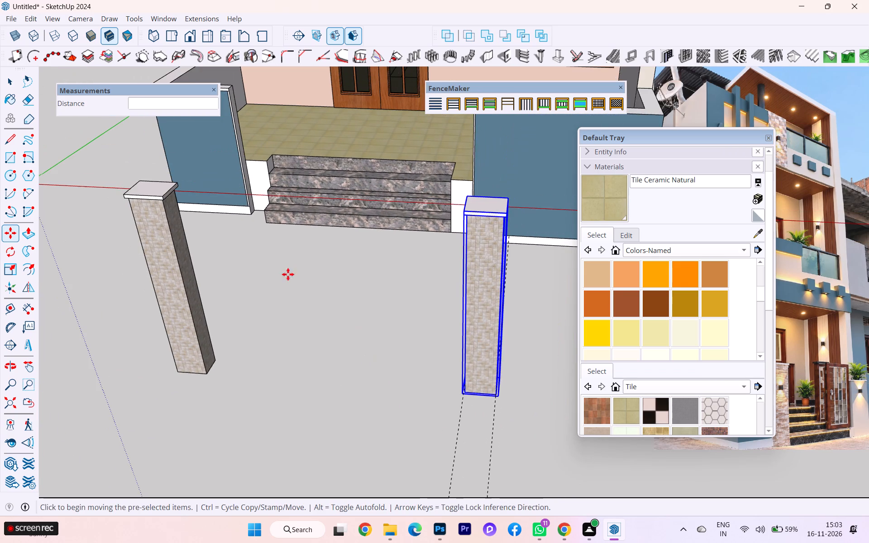
left_click(16, 88)
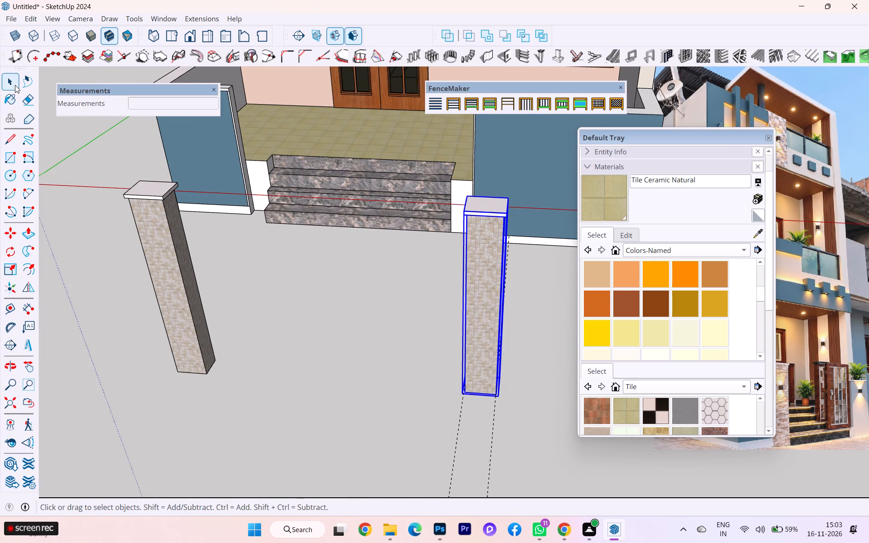
left_click(14, 83)
left_click(268, 379)
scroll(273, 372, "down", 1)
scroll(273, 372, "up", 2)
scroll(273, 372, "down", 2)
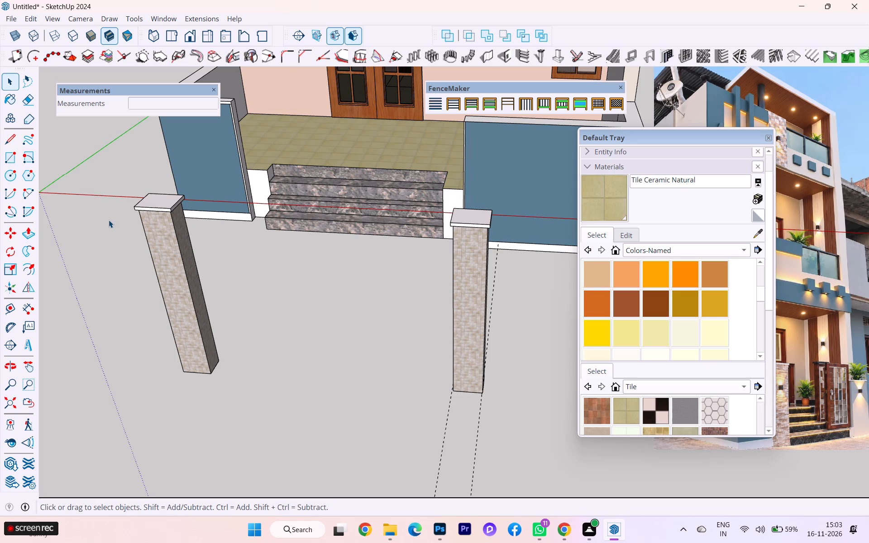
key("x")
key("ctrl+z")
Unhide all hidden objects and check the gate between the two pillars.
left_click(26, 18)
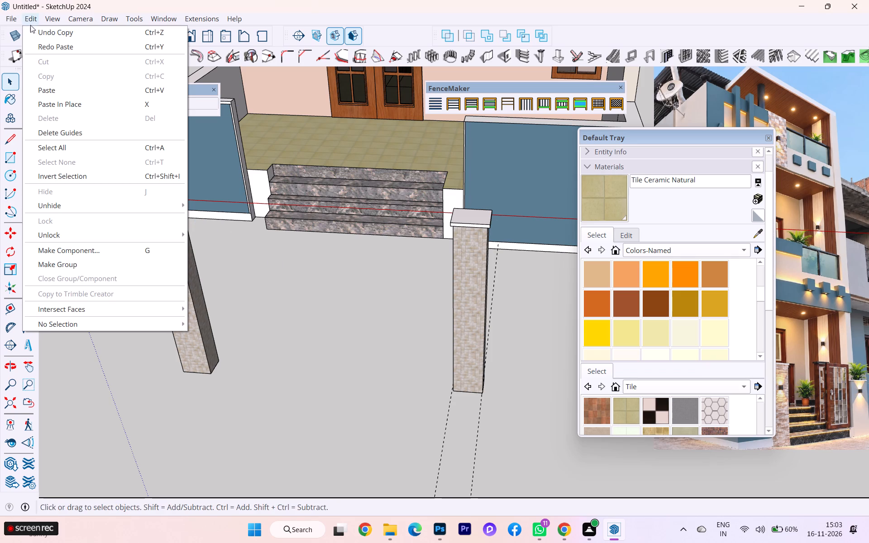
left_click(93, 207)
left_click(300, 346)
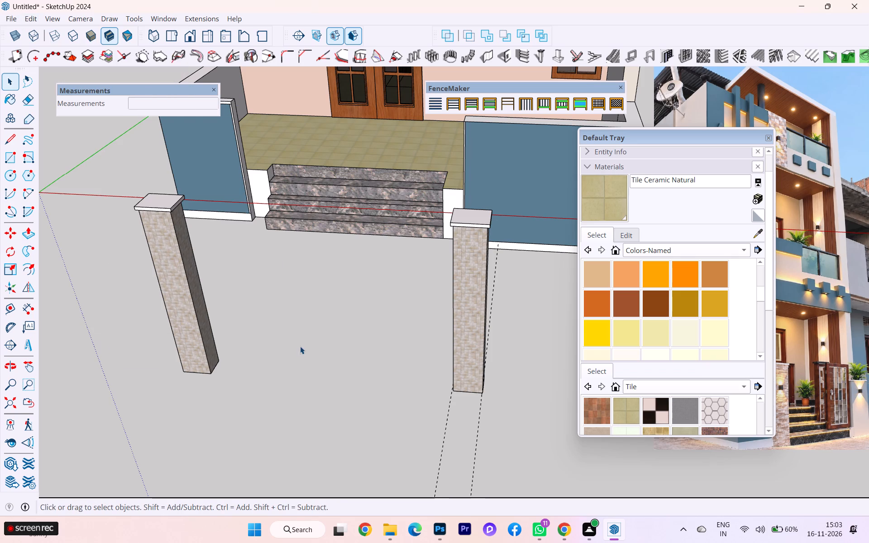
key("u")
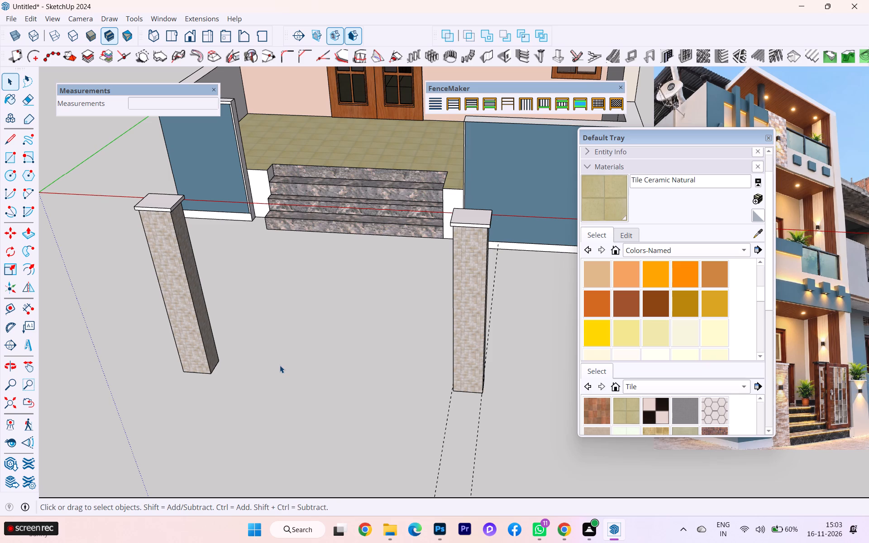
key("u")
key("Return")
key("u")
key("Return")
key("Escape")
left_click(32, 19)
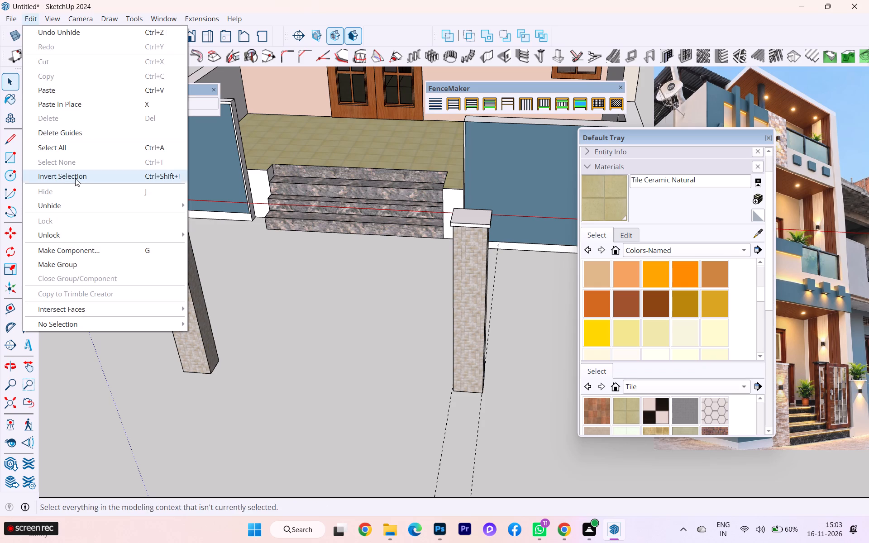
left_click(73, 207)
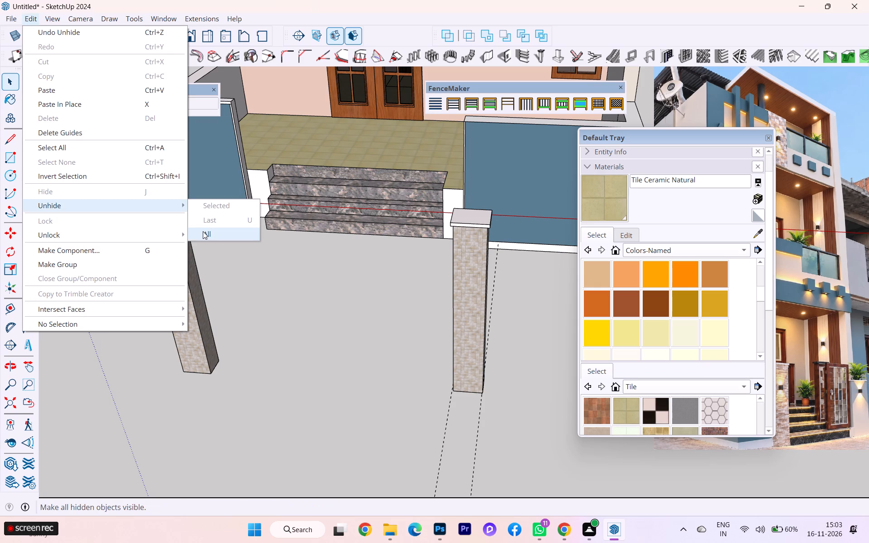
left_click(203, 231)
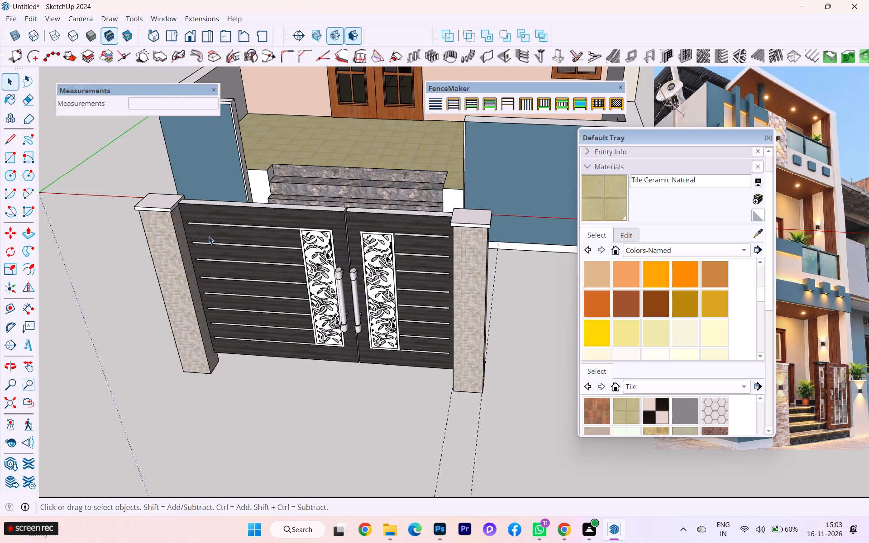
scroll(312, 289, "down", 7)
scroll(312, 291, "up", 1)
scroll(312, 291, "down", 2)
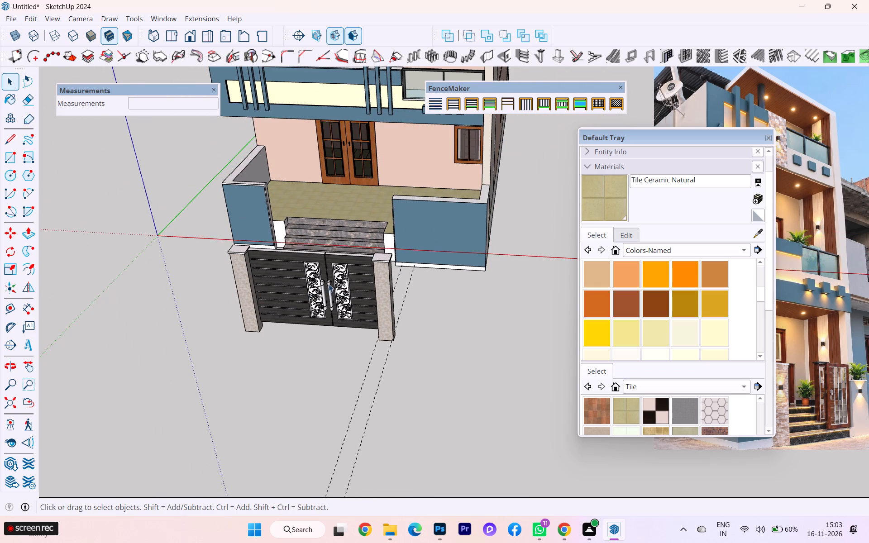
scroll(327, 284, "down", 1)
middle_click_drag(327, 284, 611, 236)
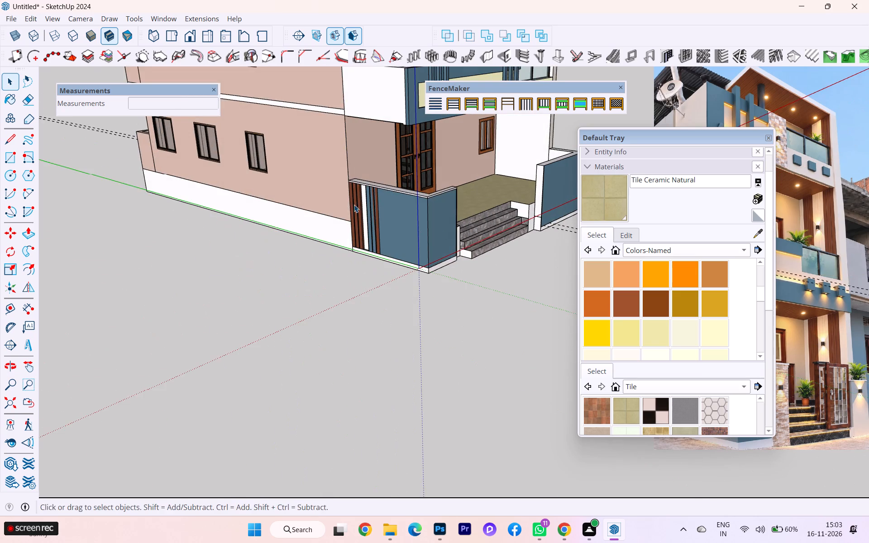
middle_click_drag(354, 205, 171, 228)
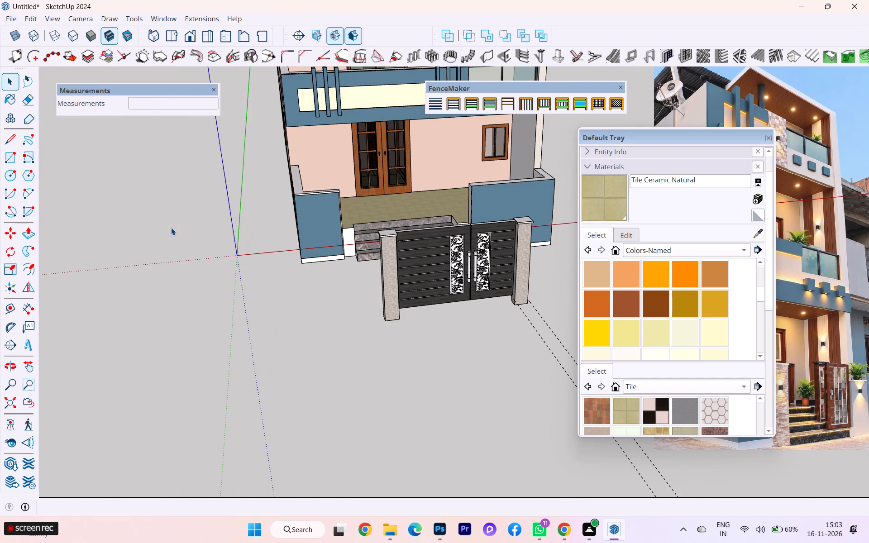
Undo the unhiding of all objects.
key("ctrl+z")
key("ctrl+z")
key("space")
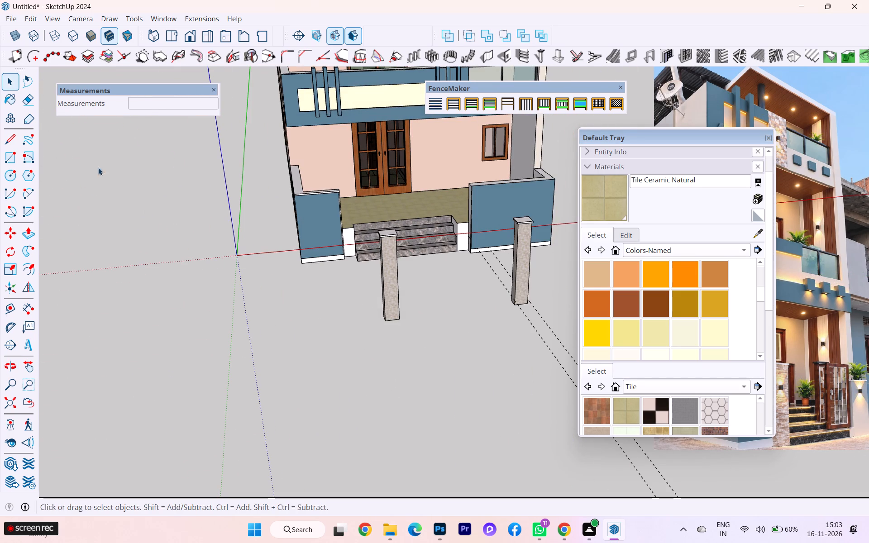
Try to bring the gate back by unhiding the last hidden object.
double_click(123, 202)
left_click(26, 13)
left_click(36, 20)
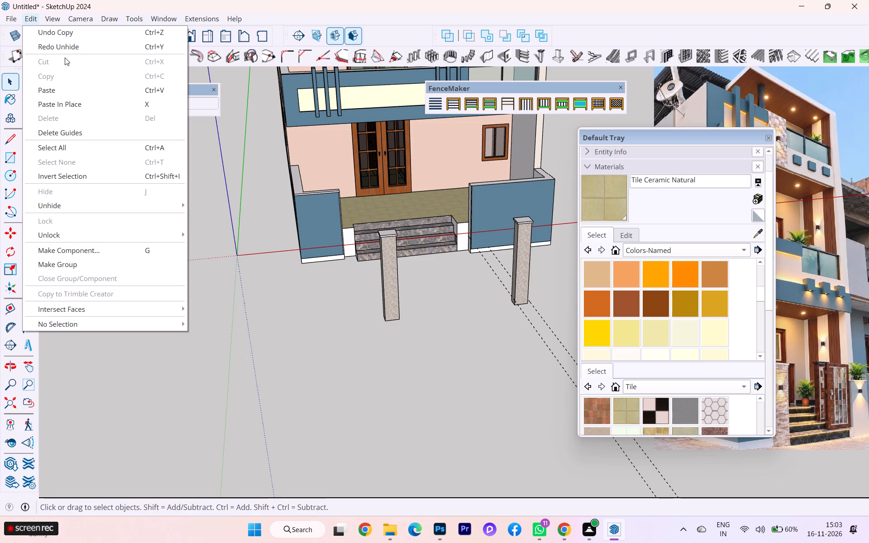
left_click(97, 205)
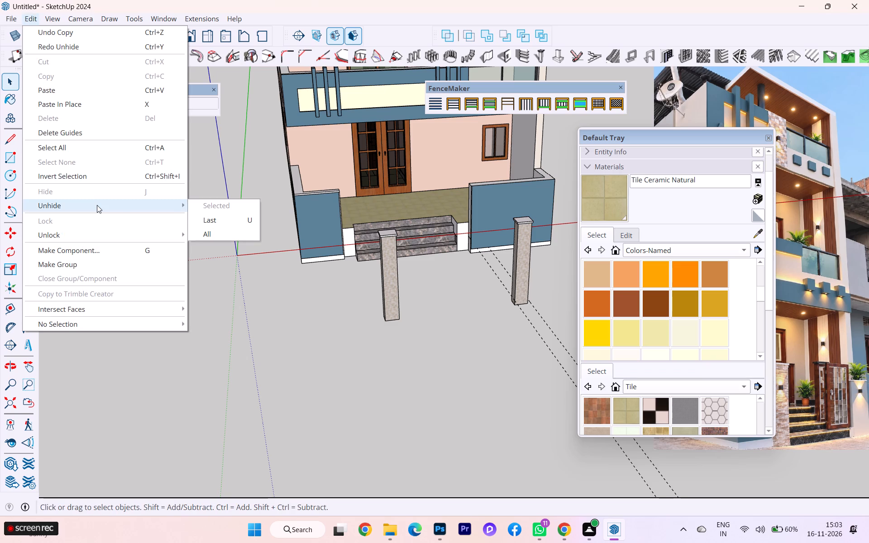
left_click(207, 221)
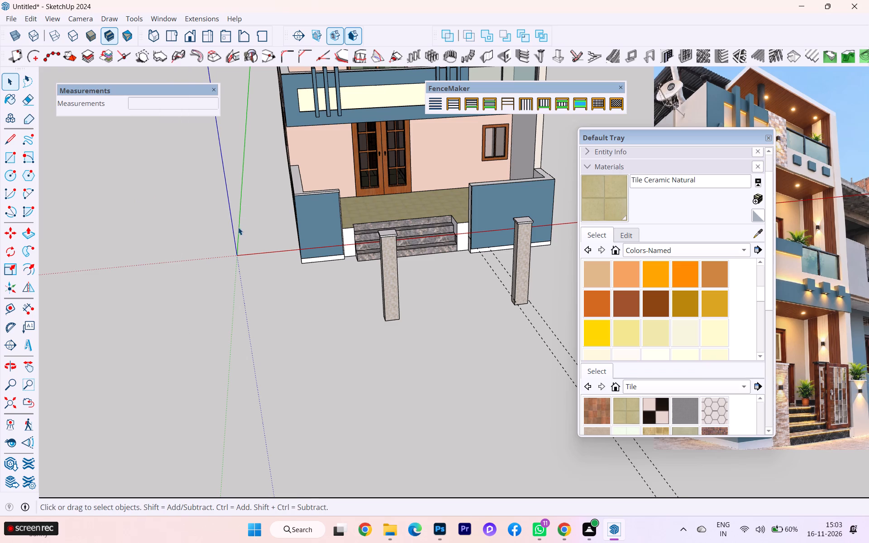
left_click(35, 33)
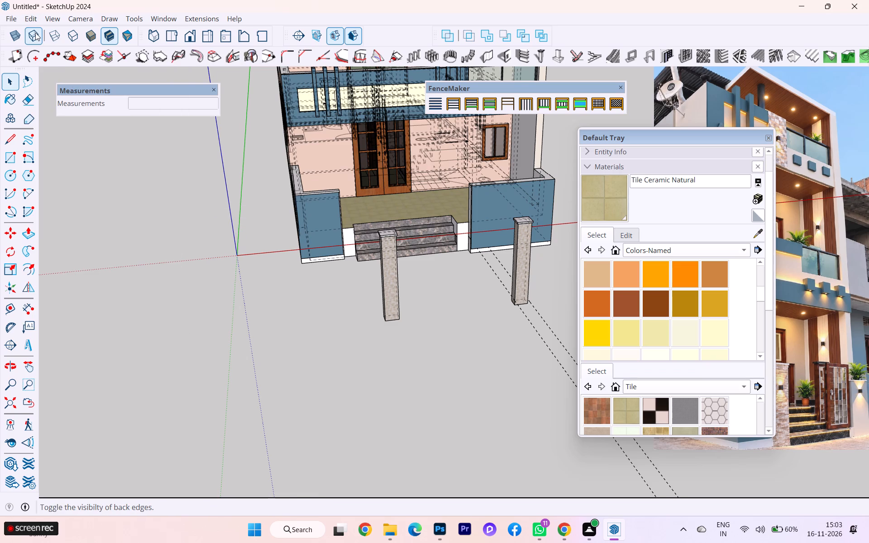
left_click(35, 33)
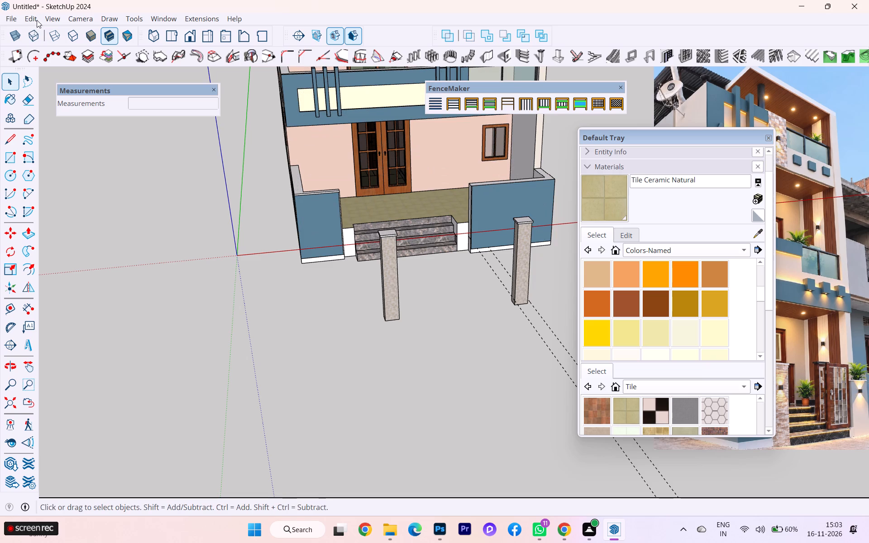
Turn on the display of hidden objects, unhide the gate between the two pillars, and clear the selection.
left_click(56, 15)
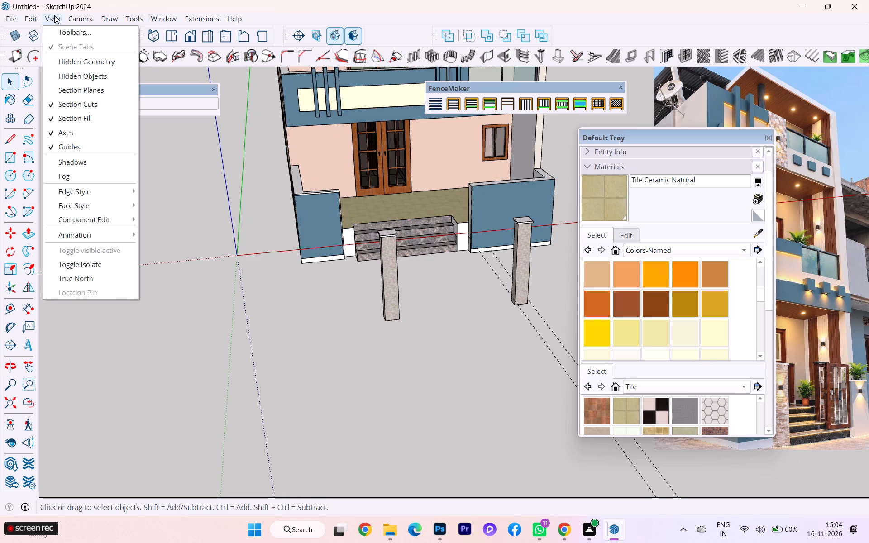
left_click(73, 78)
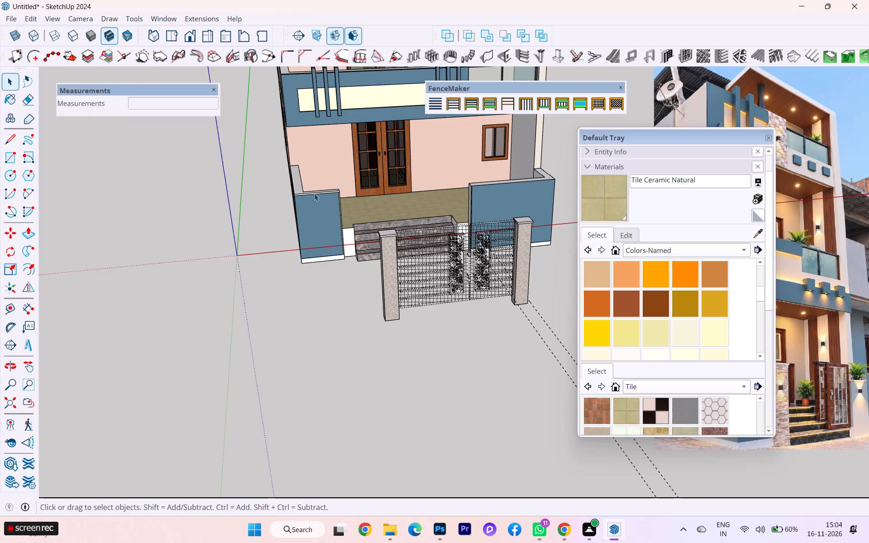
scroll(444, 242, "up", 3)
scroll(464, 284, "up", 3)
left_click(454, 274)
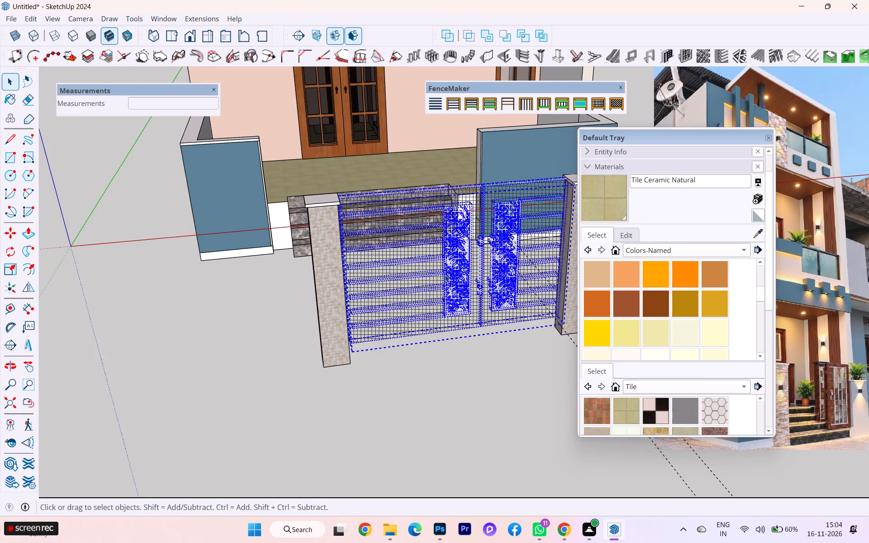
right_click(445, 275)
left_click(468, 39)
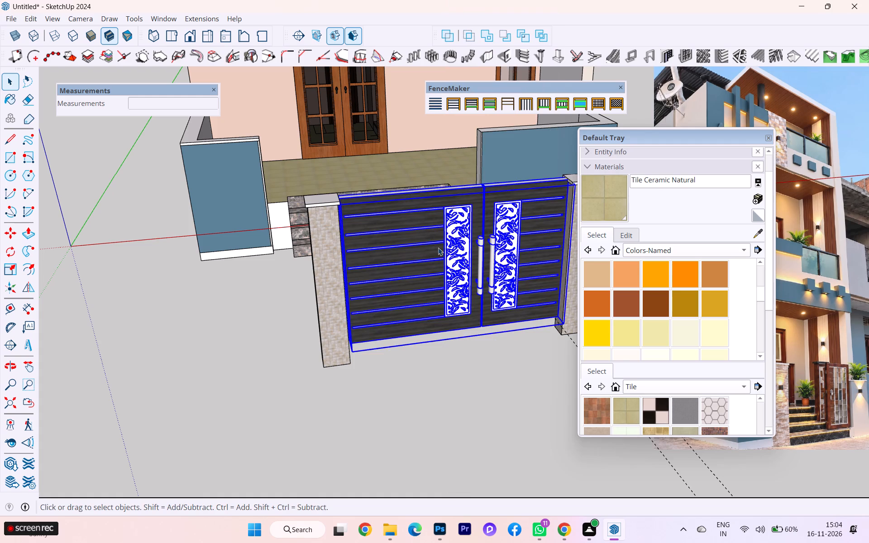
left_click(421, 363)
Group the double gate together with its left and right pillars.
scroll(359, 325, "down", 4)
left_click(348, 321)
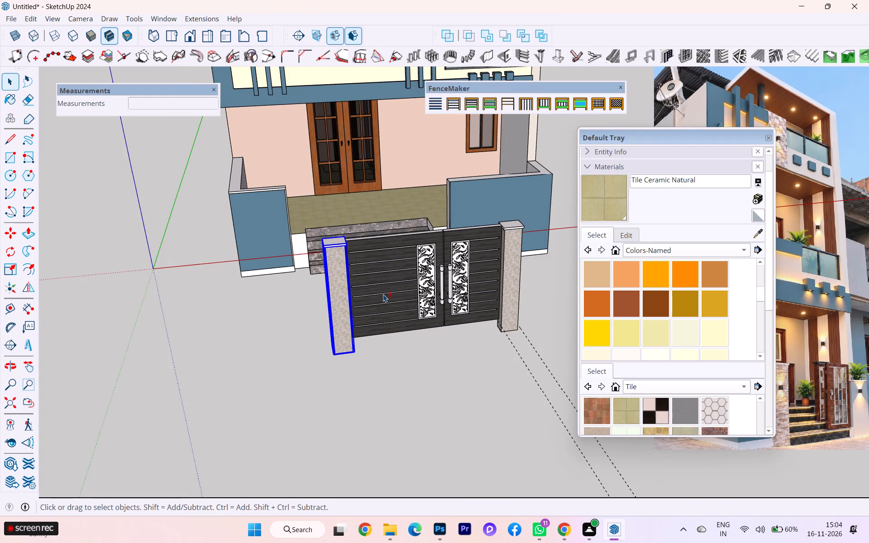
left_click(383, 294, "shift")
left_click(510, 257, "shift")
right_click(510, 257)
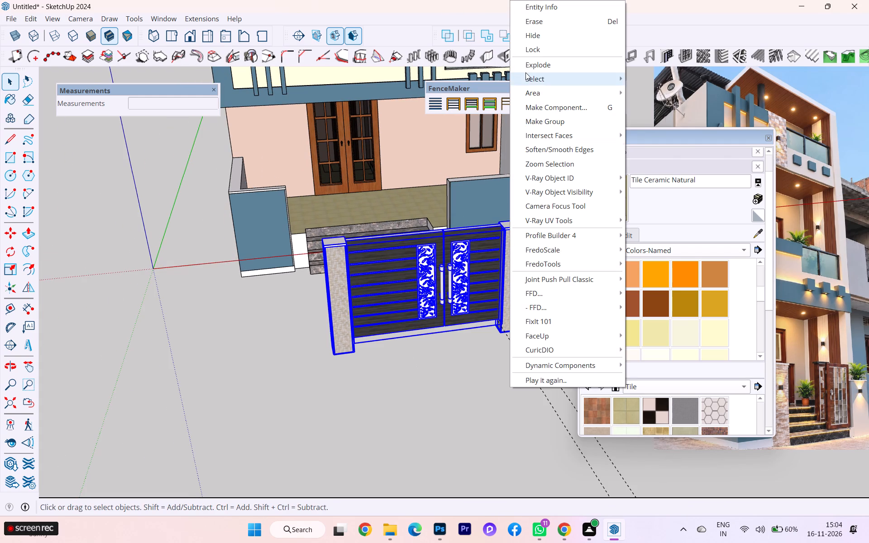
left_click(547, 127)
Move the gate group about 13' 3 11/16" back from the left pillar's base corner to the left porch wall's base beside the steps.
scroll(320, 292, "up", 2)
key("m")
key("Return")
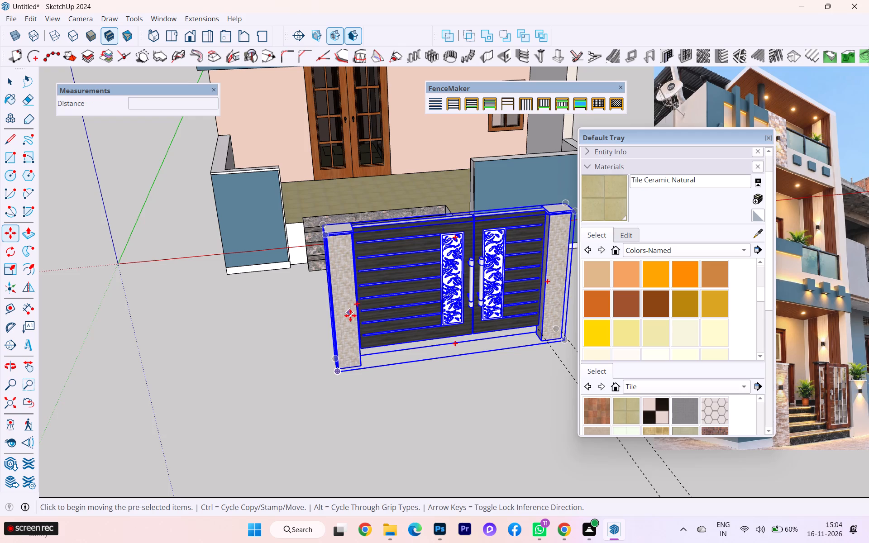
scroll(352, 320, "up", 4)
scroll(329, 377, "up", 9)
left_click(335, 389)
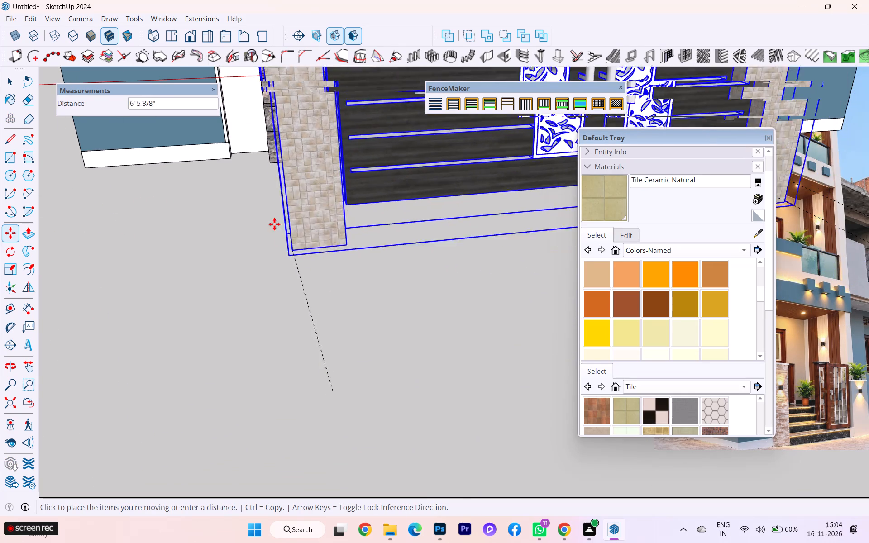
scroll(241, 162, "up", 2)
scroll(240, 162, "down", 1)
scroll(240, 162, "up", 13)
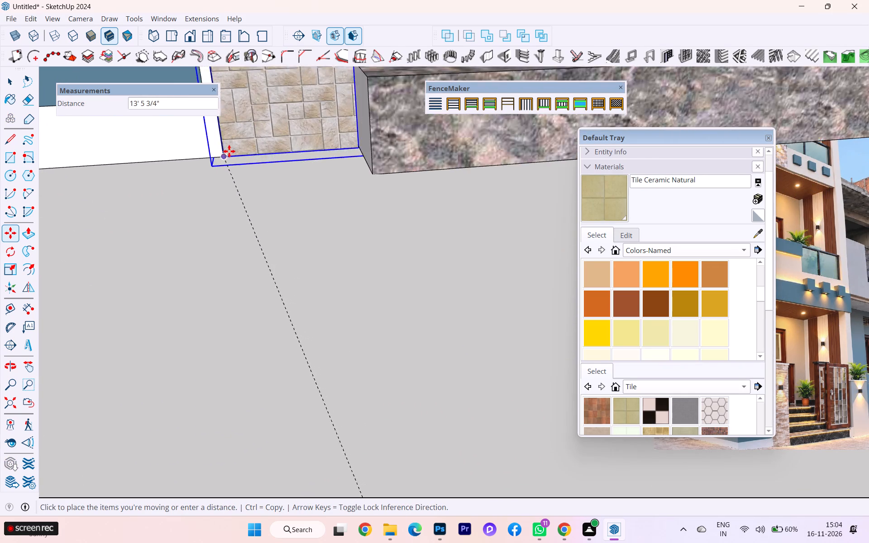
scroll(229, 151, "up", 2)
left_click(225, 153)
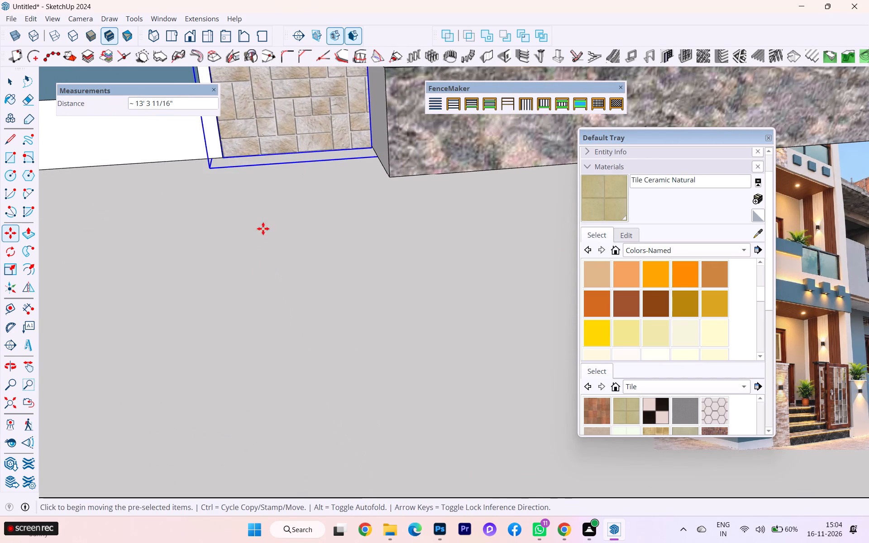
Examine the gate group's position against the steps and porch walls from the front, above and the side.
scroll(265, 265, "down", 7)
scroll(277, 310, "up", 1)
scroll(277, 310, "down", 12)
scroll(280, 314, "up", 1)
scroll(281, 315, "down", 4)
scroll(285, 311, "up", 1)
scroll(285, 311, "down", 2)
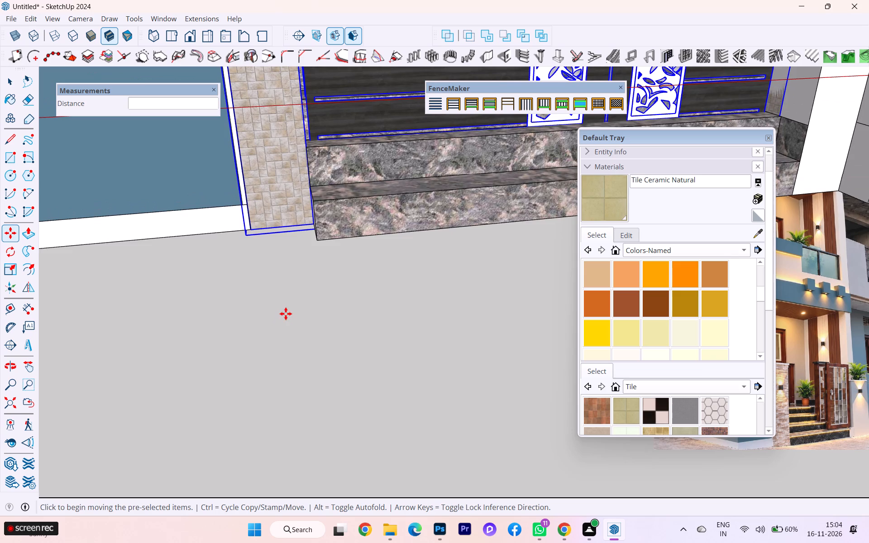
scroll(286, 314, "down", 2)
scroll(290, 310, "up", 2)
scroll(291, 310, "down", 1)
scroll(293, 311, "up", 1)
scroll(307, 309, "down", 5)
scroll(311, 311, "up", 1)
scroll(311, 311, "down", 3)
scroll(311, 311, "up", 3)
scroll(311, 311, "down", 2)
scroll(314, 311, "up", 1)
scroll(315, 311, "down", 4)
scroll(315, 311, "up", 2)
scroll(319, 318, "down", 2)
middle_click_drag(316, 323, 309, 336)
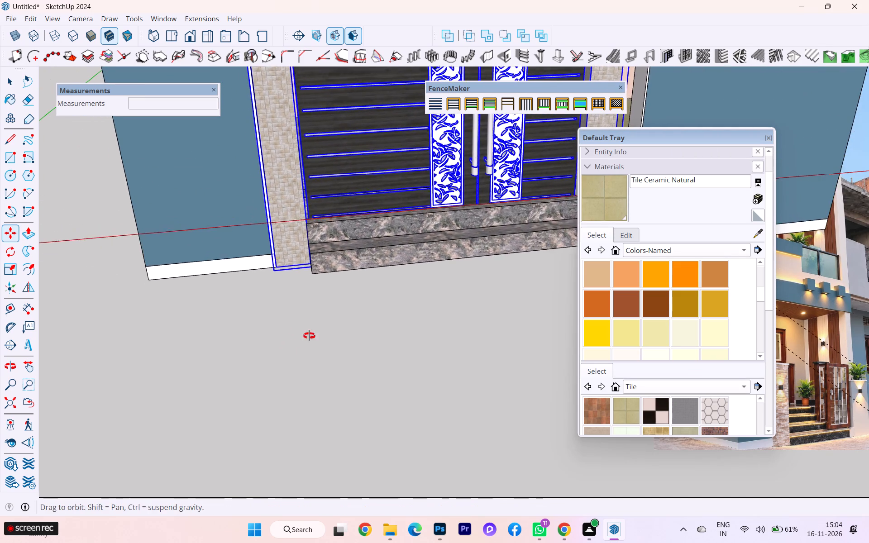
middle_click_drag(309, 336, 303, 393)
scroll(279, 191, "down", 2)
middle_click_drag(275, 224, 488, 300)
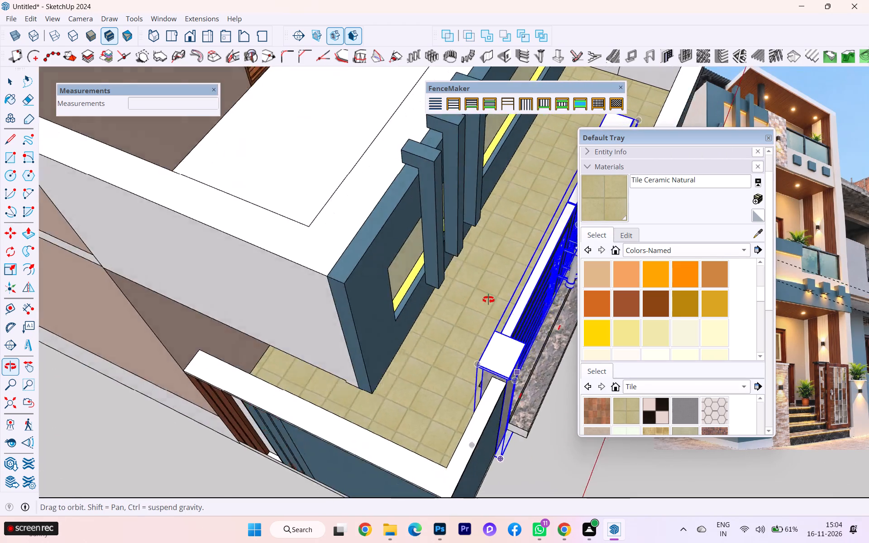
middle_click_drag(488, 300, 0, 267)
middle_click_drag(246, 237, 455, 217)
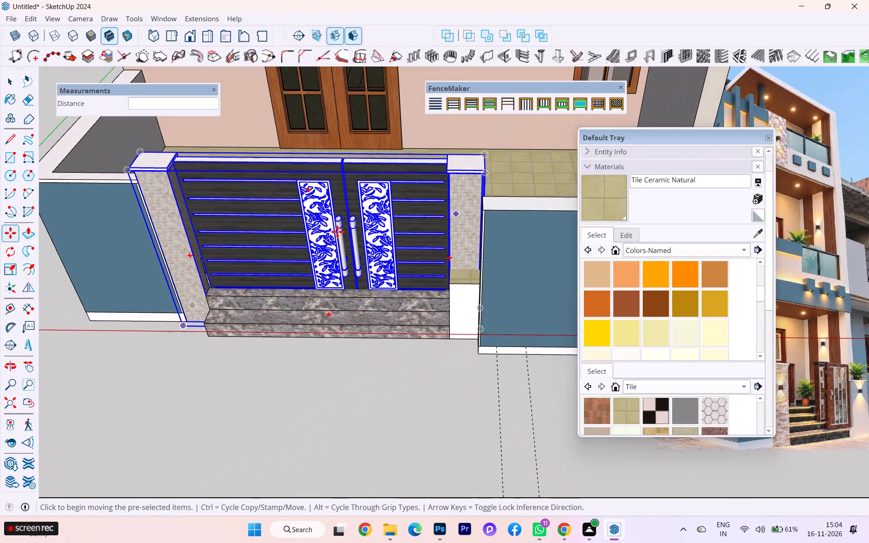
Shift the gate group about 3 5/16" along the red axis toward the left porch wall, away from the steps.
scroll(212, 260, "up", 3)
scroll(188, 343, "up", 2)
scroll(188, 343, "down", 1)
scroll(188, 343, "up", 4)
scroll(187, 345, "down", 1)
scroll(187, 345, "up", 3)
left_click(181, 331)
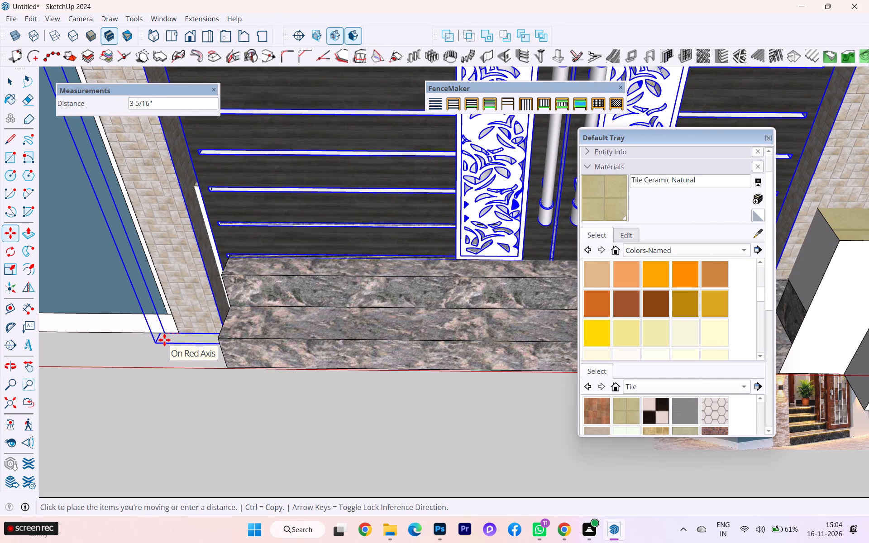
left_click(164, 340)
scroll(289, 341, "down", 1)
middle_click_drag(282, 329, 269, 233)
scroll(272, 284, "down", 3)
middle_click_drag(270, 305, 280, 342)
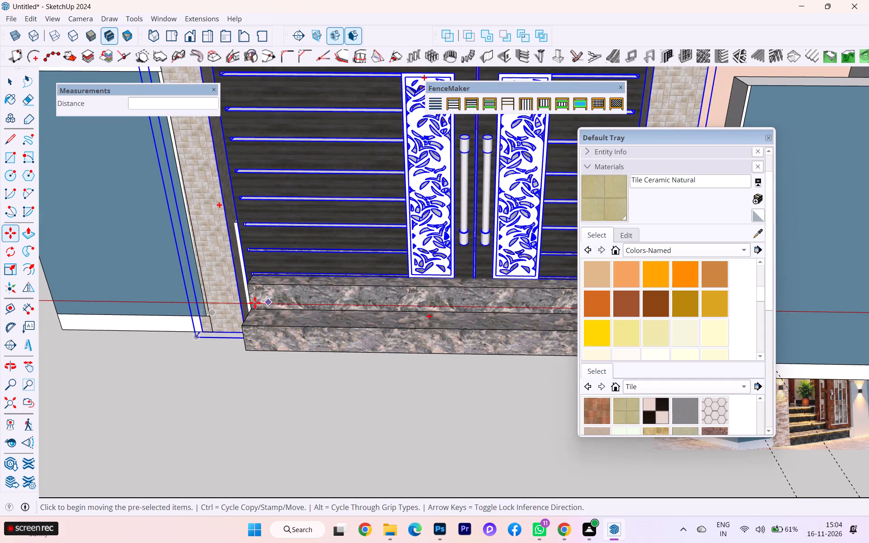
Move the gate group along the red axis from the left pillar's outer base corner to the end of the left porch wall.
scroll(253, 303, "up", 7)
scroll(194, 333, "up", 9)
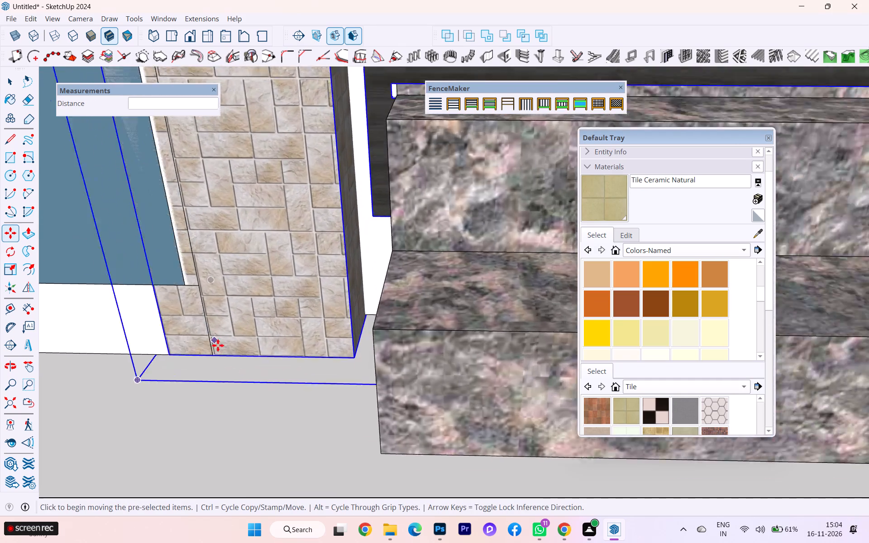
scroll(218, 345, "up", 6)
scroll(184, 364, "down", 1)
scroll(209, 364, "up", 1)
scroll(237, 363, "down", 2)
scroll(298, 313, "down", 1)
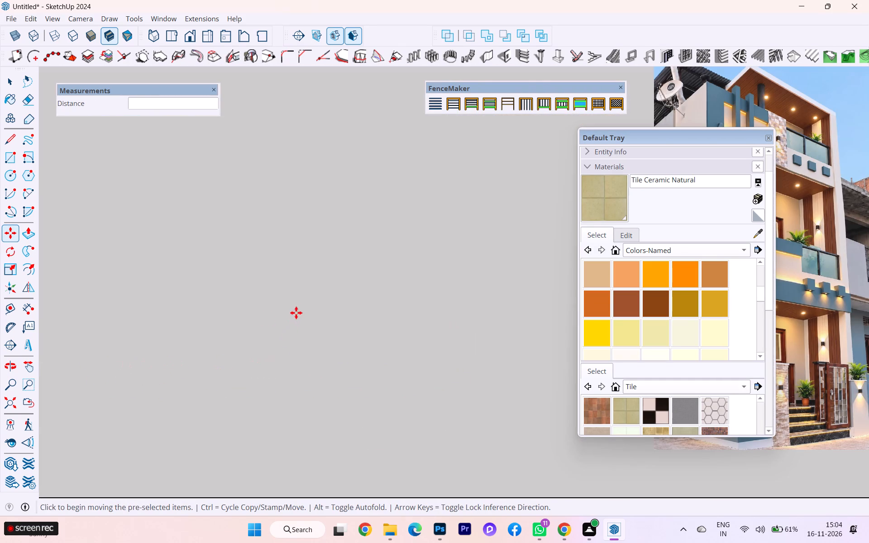
scroll(297, 313, "up", 2)
scroll(296, 313, "down", 8)
scroll(391, 286, "up", 3)
scroll(422, 255, "up", 3)
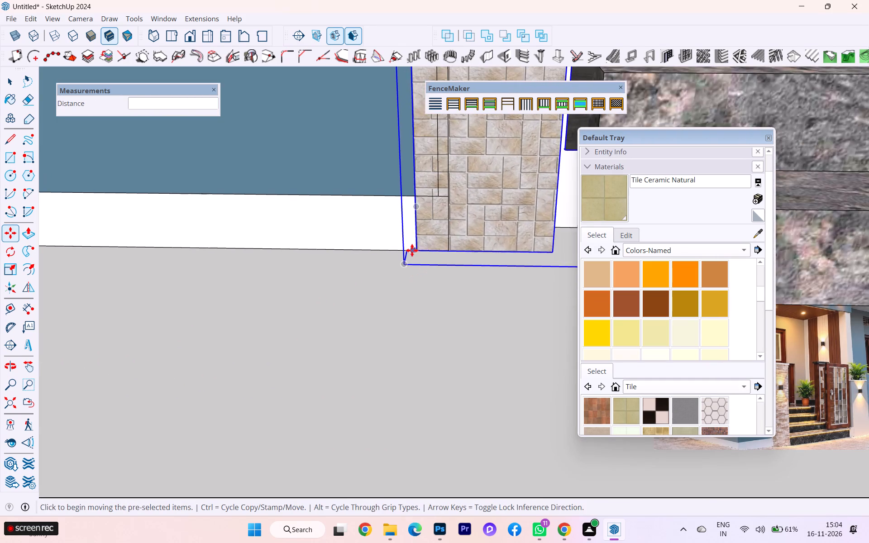
scroll(412, 250, "up", 2)
left_click(418, 251)
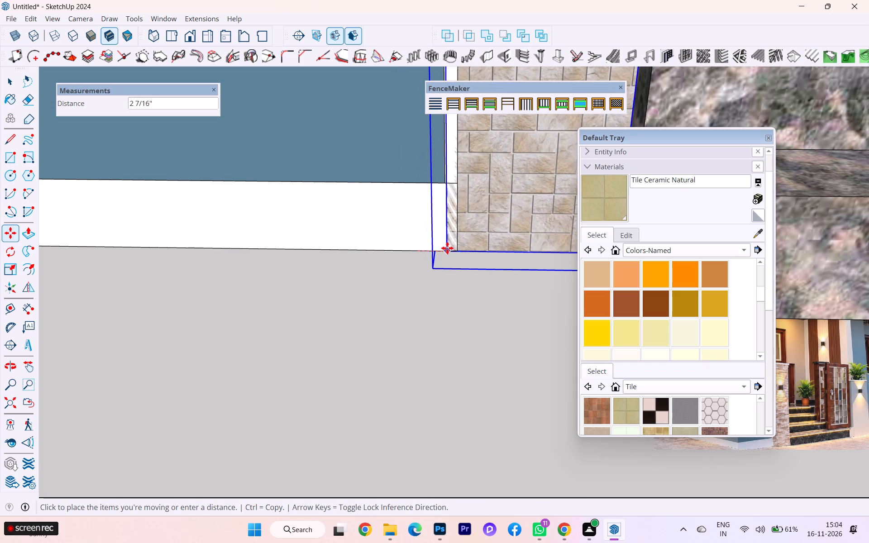
left_click(457, 250)
Examine how the left gate pillar meets the left porch wall and the steps from several angles.
scroll(320, 261, "down", 1)
scroll(305, 262, "up", 2)
scroll(301, 263, "down", 8)
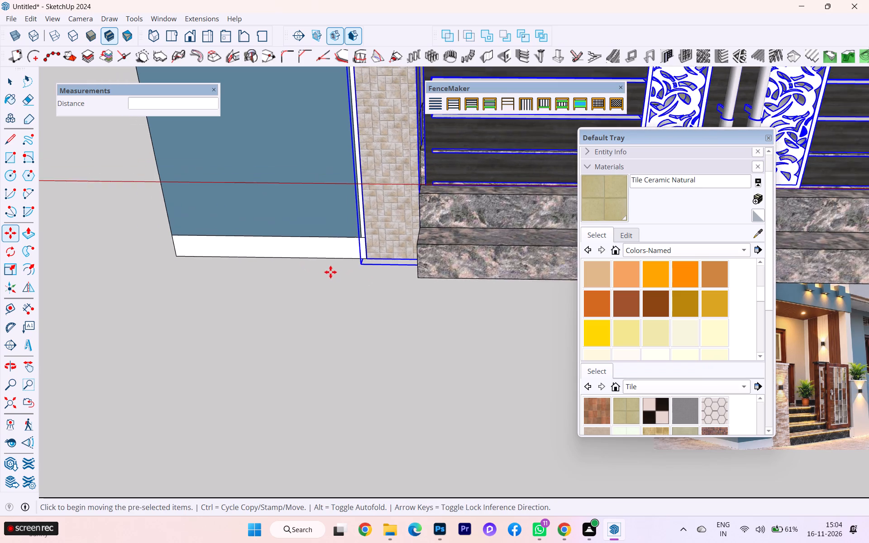
scroll(337, 274, "down", 1)
middle_click_drag(353, 281, 422, 347)
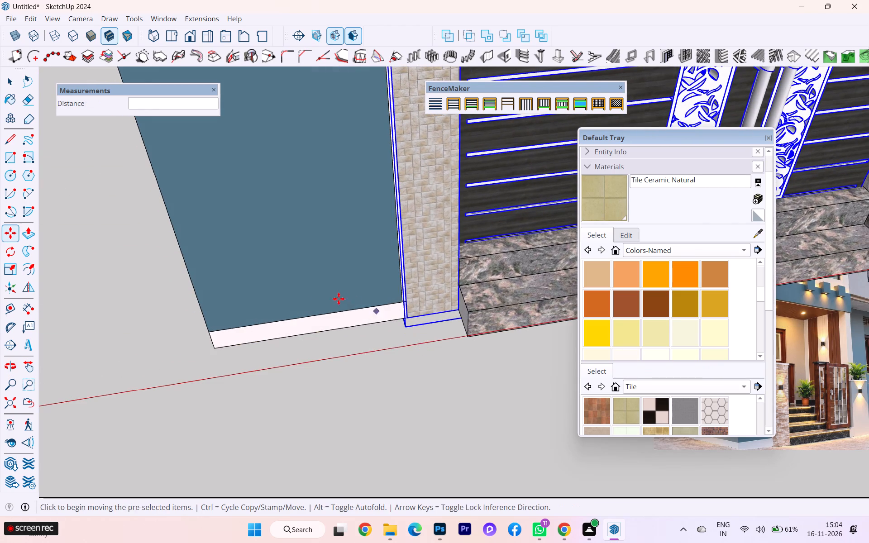
scroll(335, 298, "down", 1)
scroll(333, 297, "up", 1)
scroll(329, 296, "down", 1)
scroll(315, 294, "up", 1)
scroll(298, 292, "down", 3)
scroll(311, 293, "up", 1)
scroll(281, 289, "down", 1)
scroll(281, 289, "up", 3)
scroll(281, 289, "down", 1)
middle_click_drag(282, 290, 133, 276)
scroll(133, 271, "down", 1)
scroll(133, 271, "up", 1)
scroll(133, 271, "down", 3)
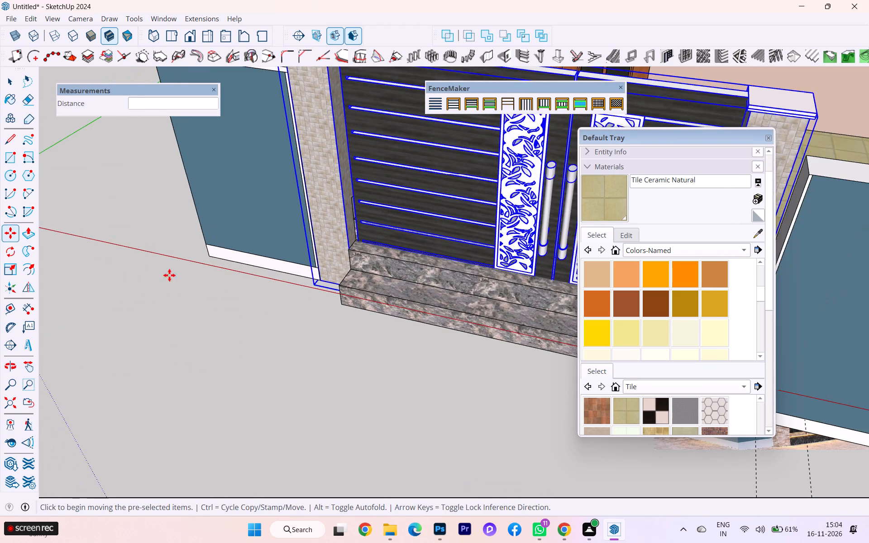
Examine the right pillar beside the right porch wall, and the whole gate's fit over the steps.
scroll(276, 284, "down", 1)
scroll(273, 283, "up", 2)
scroll(262, 281, "down", 1)
scroll(174, 265, "down", 5)
scroll(429, 274, "up", 4)
scroll(497, 262, "up", 3)
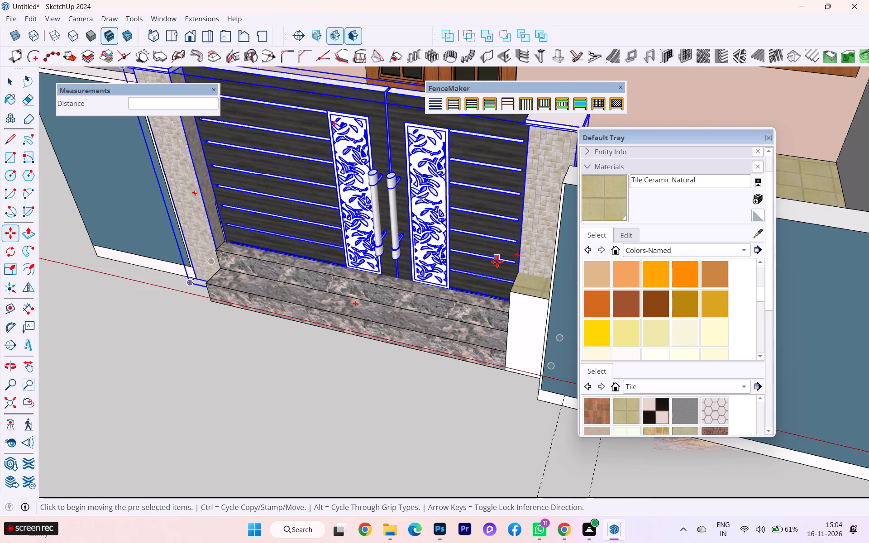
scroll(497, 262, "up", 2)
scroll(547, 276, "up", 5)
scroll(549, 336, "down", 5)
scroll(351, 338, "up", 1)
scroll(351, 338, "down", 3)
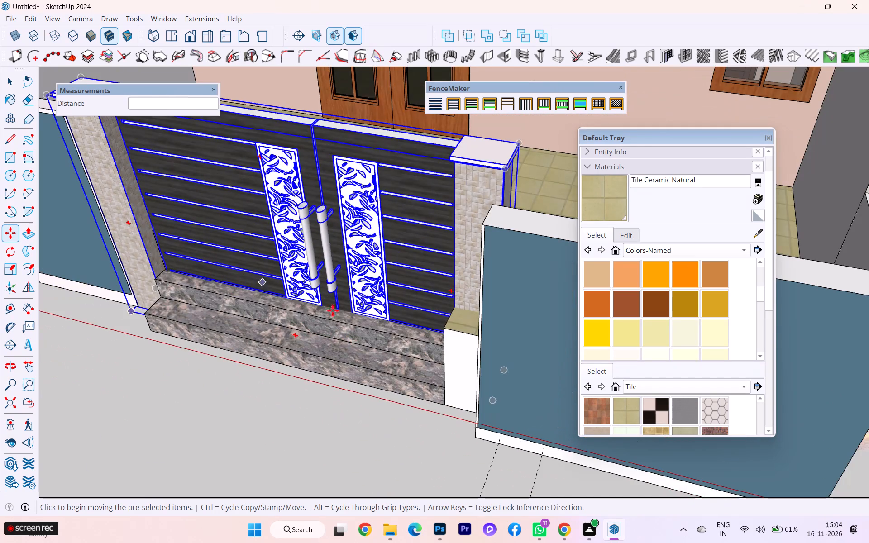
scroll(316, 327, "down", 1)
middle_click_drag(295, 335, 491, 272)
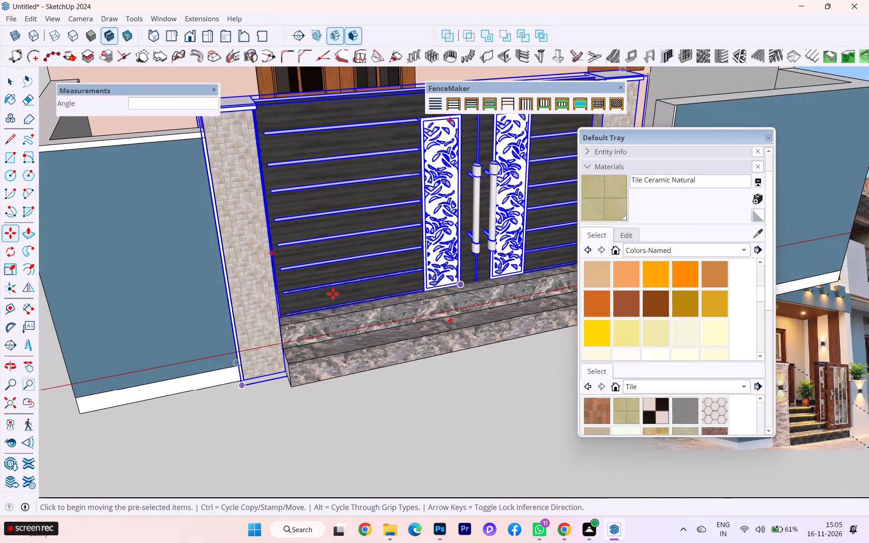
scroll(287, 291, "down", 2)
scroll(324, 350, "up", 2)
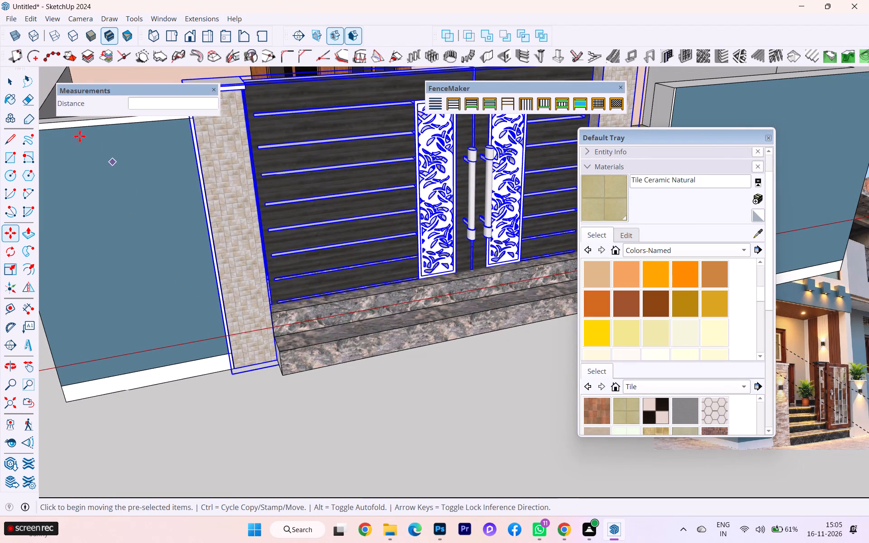
left_click(6, 80)
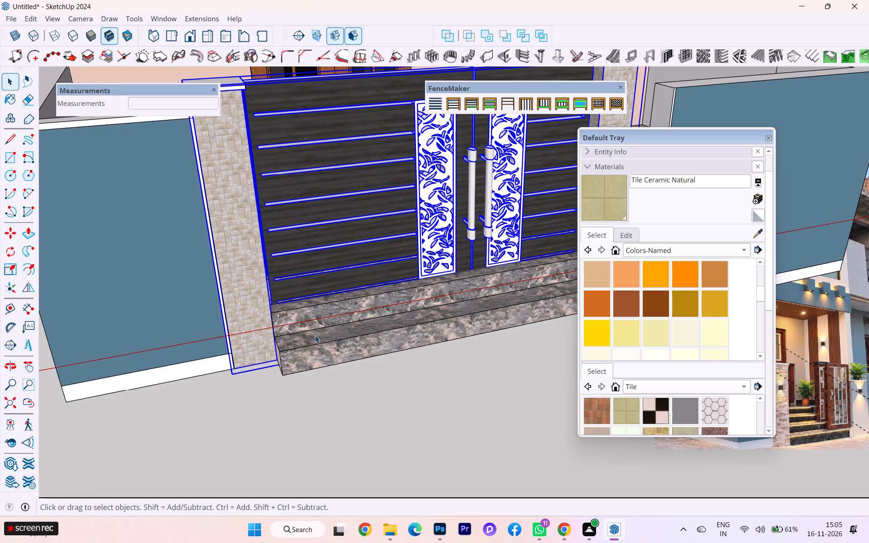
scroll(329, 338, "down", 3)
scroll(329, 338, "up", 1)
scroll(329, 338, "down", 2)
scroll(330, 340, "up", 1)
scroll(330, 340, "down", 1)
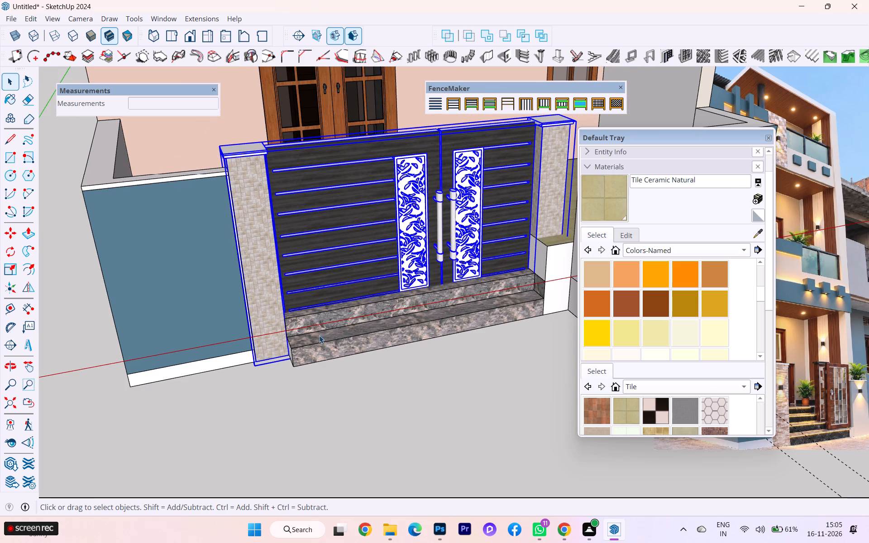
scroll(258, 336, "down", 4)
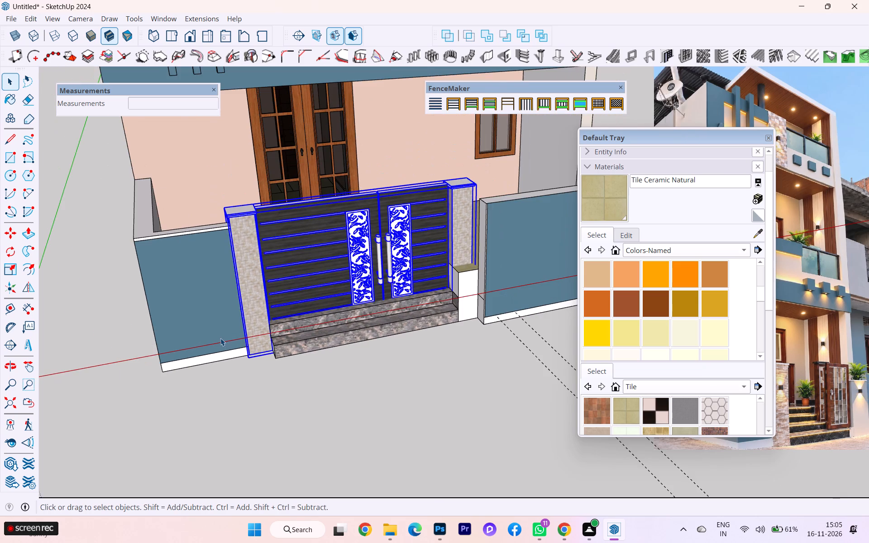
scroll(220, 338, "down", 1)
scroll(339, 336, "up", 2)
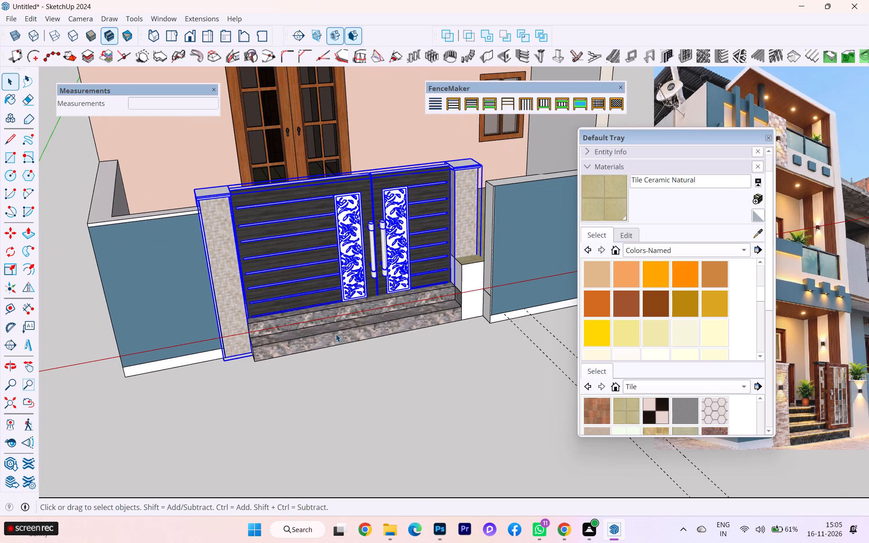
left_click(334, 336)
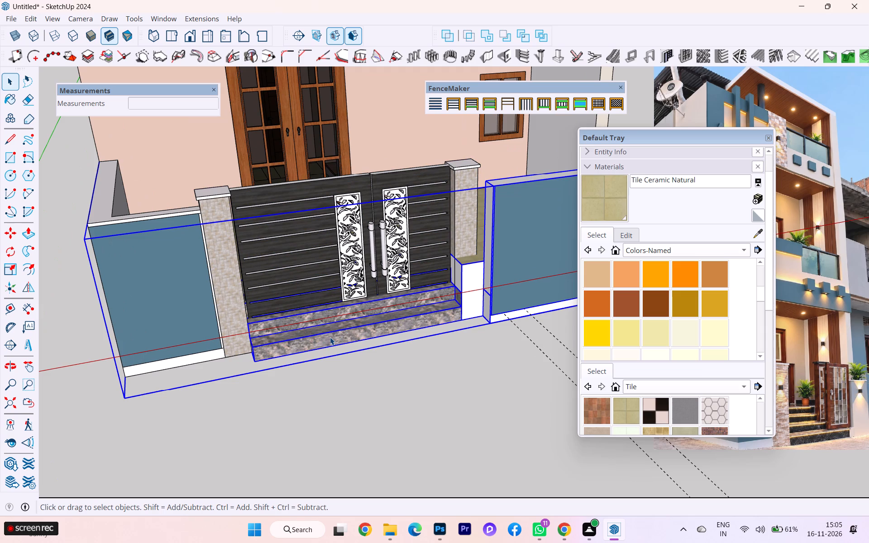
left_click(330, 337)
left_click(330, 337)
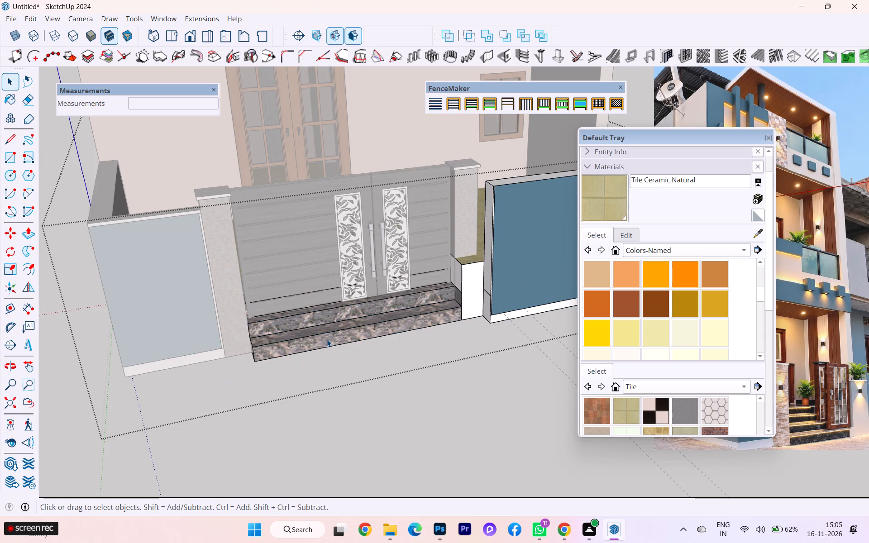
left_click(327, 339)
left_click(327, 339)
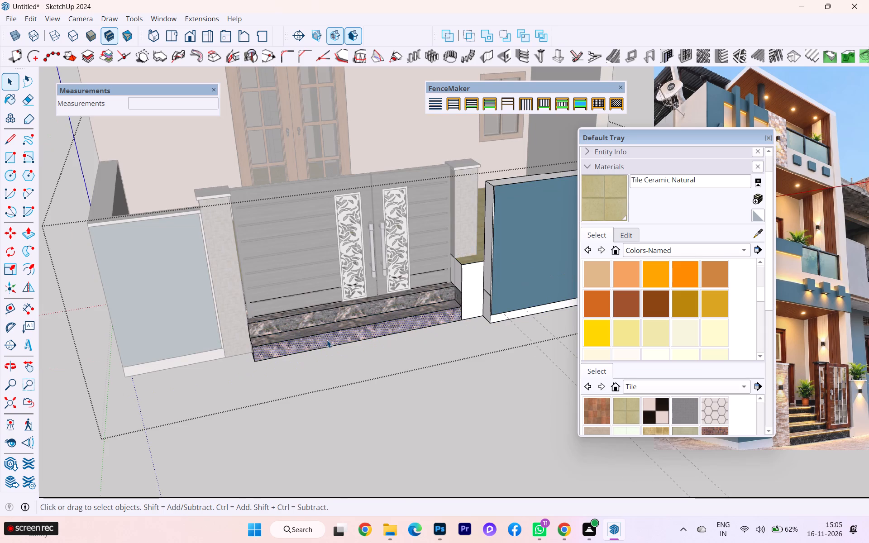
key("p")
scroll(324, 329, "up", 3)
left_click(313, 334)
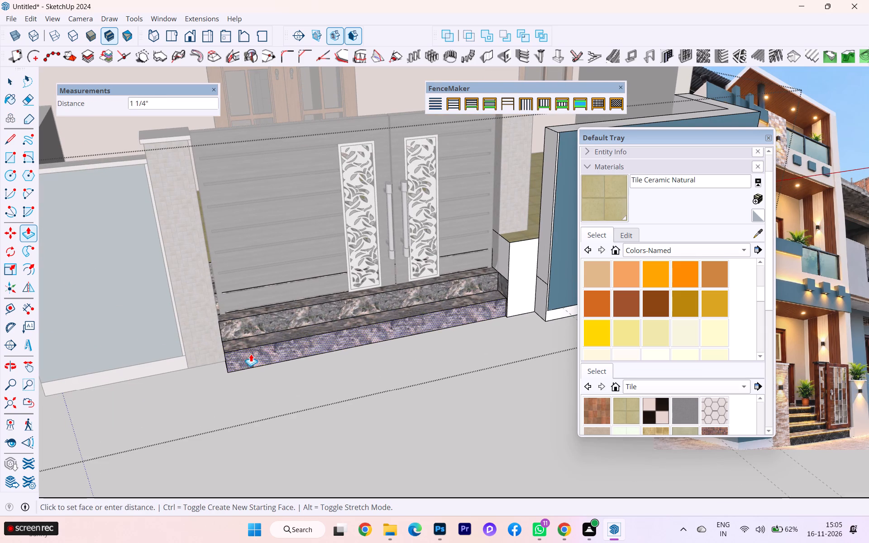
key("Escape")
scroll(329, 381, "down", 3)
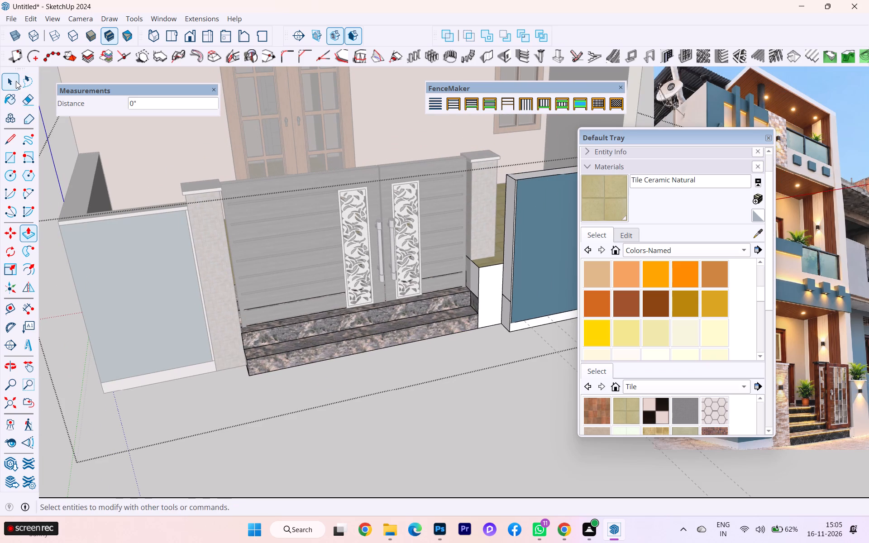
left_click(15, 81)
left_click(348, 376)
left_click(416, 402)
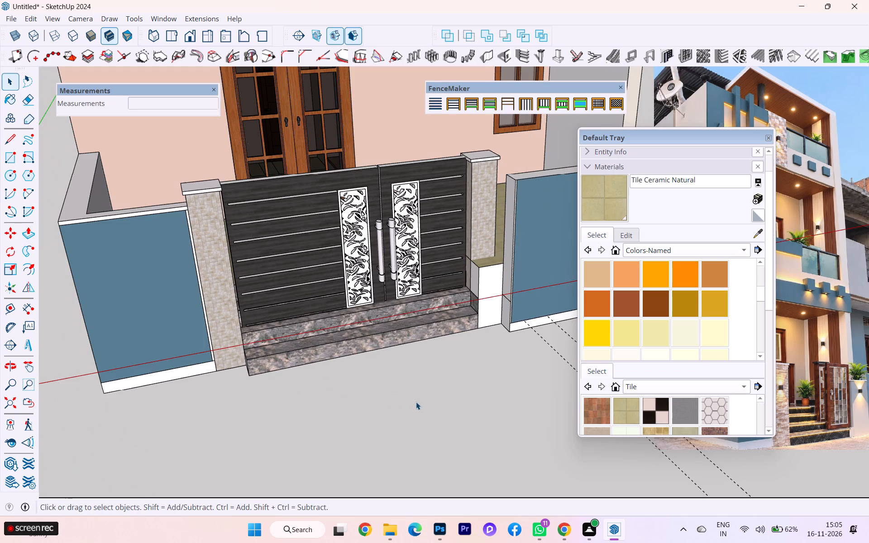
Examine the gate pillars' depth against the steps and both porch walls from the right, front and left.
scroll(527, 325, "up", 2)
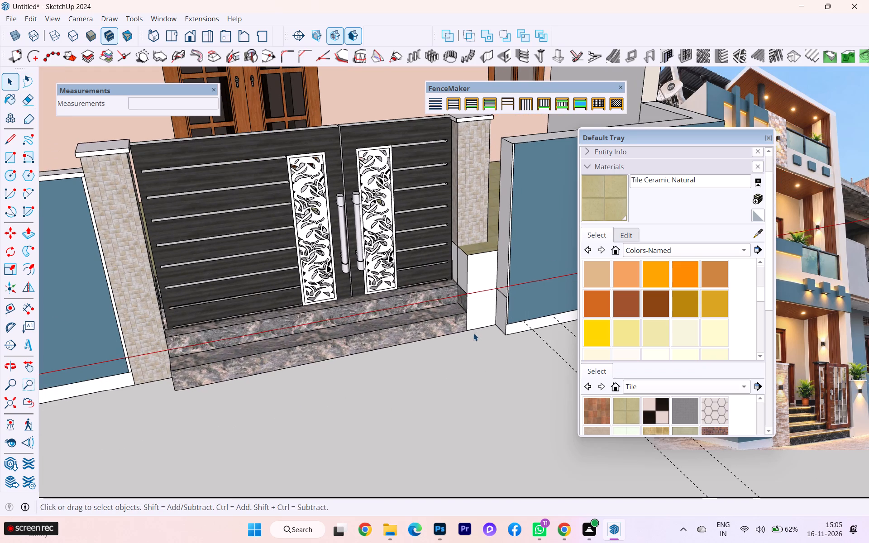
middle_click_drag(473, 334, 275, 338)
scroll(349, 333, "down", 3)
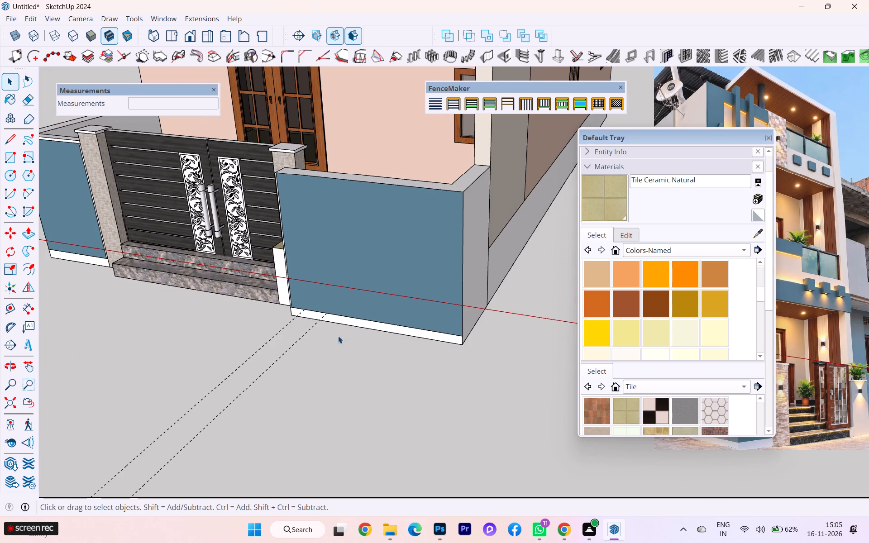
scroll(265, 266, "up", 4)
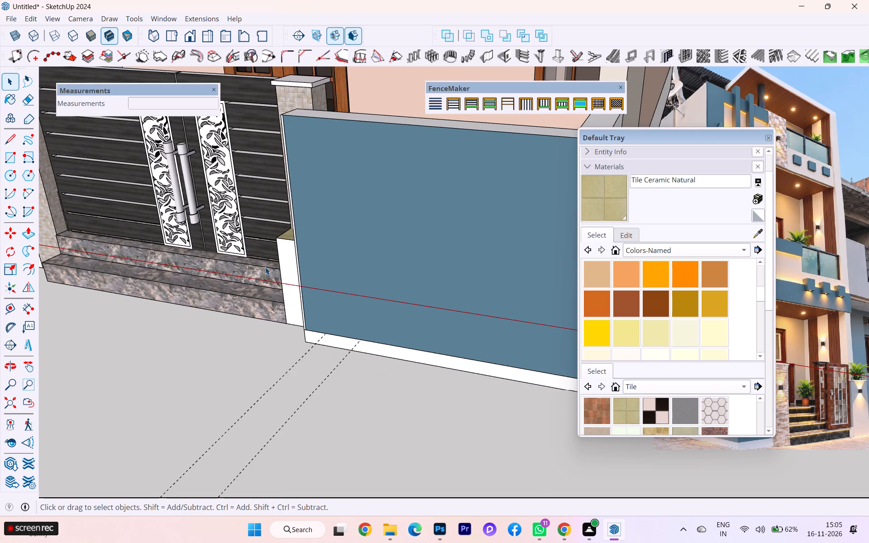
scroll(271, 276, "down", 2)
middle_click_drag(320, 295, 459, 276)
scroll(387, 299, "down", 2)
middle_click_drag(381, 300, 387, 329)
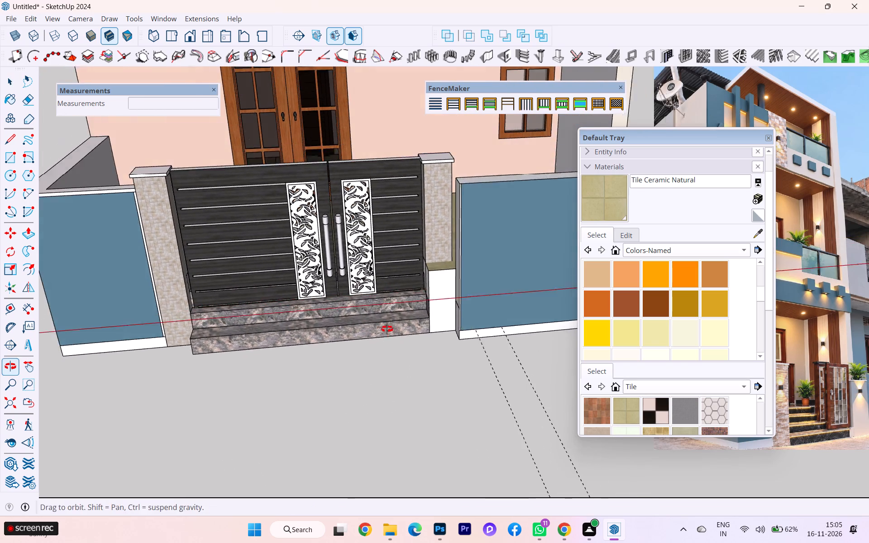
middle_click_drag(387, 329, 389, 332)
scroll(485, 297, "up", 3)
left_click(449, 299)
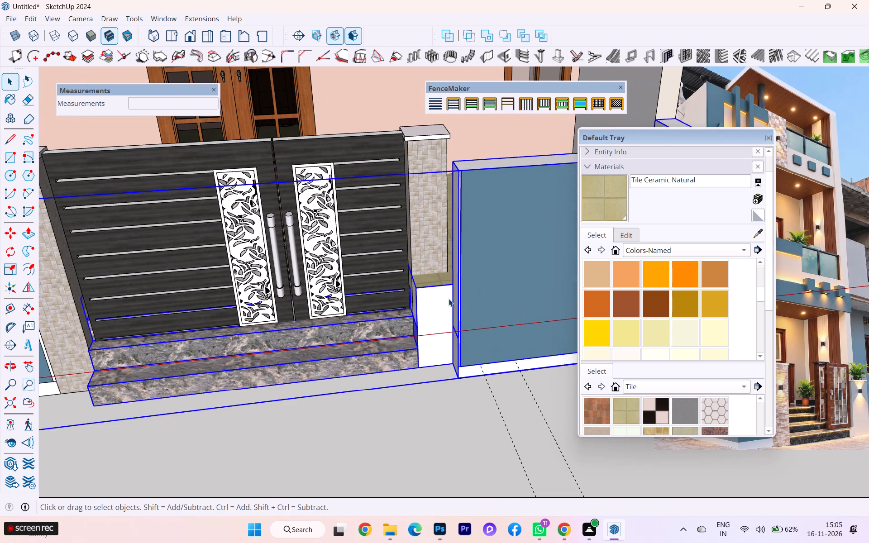
scroll(411, 307, "down", 5)
scroll(310, 307, "down", 2)
scroll(309, 307, "up", 1)
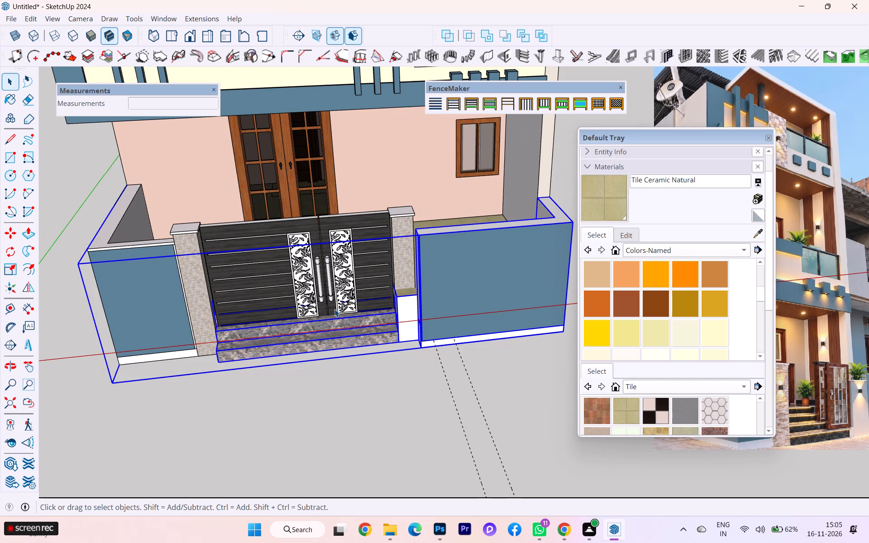
middle_click_drag(232, 329, 274, 340)
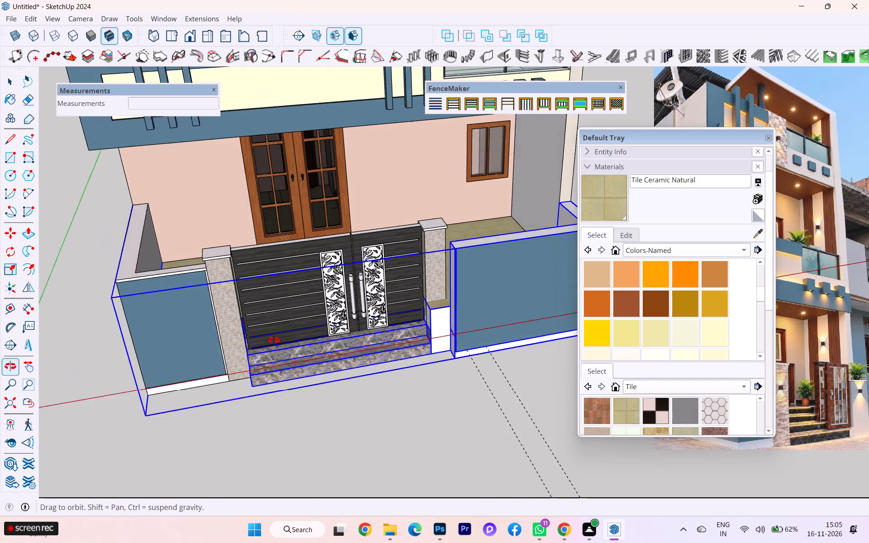
middle_click_drag(274, 340, 353, 341)
left_click(446, 466)
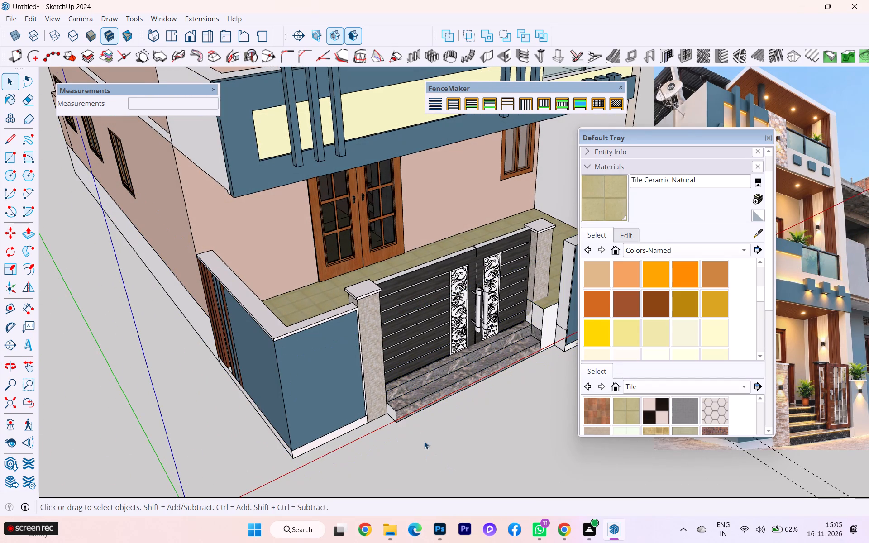
Move the gate group about 1' 8 1/2" forward along the green axis, from the right pillar's outer edge to the right porch wall's front edge.
left_click(380, 376)
scroll(380, 376, "up", 2)
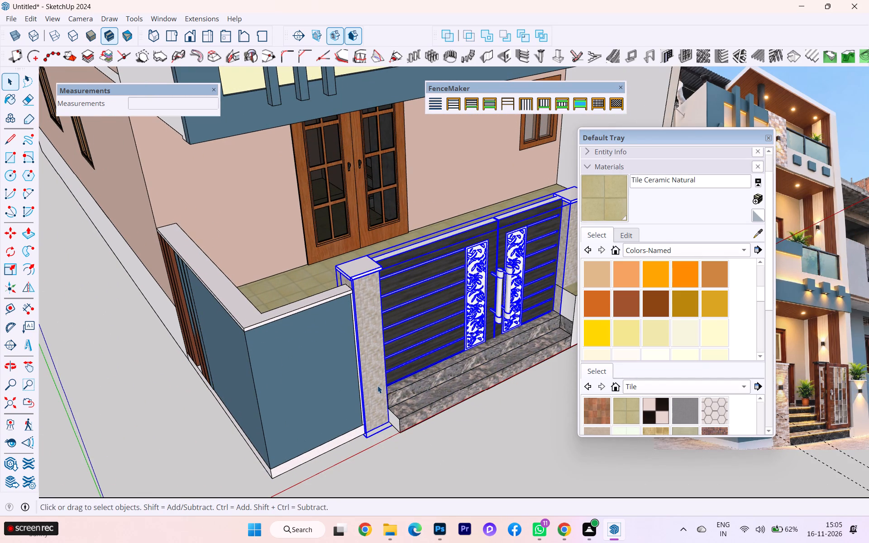
key("m")
key("Return")
scroll(350, 400, "down", 2)
middle_click_drag(334, 405, 215, 381)
scroll(388, 343, "up", 2)
scroll(411, 338, "down", 1)
scroll(414, 338, "up", 5)
scroll(467, 243, "up", 2)
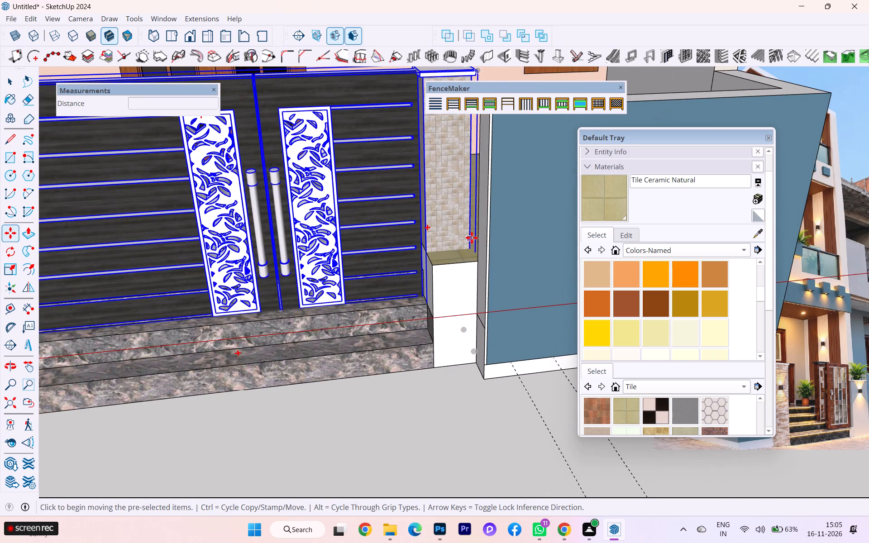
left_click(470, 234)
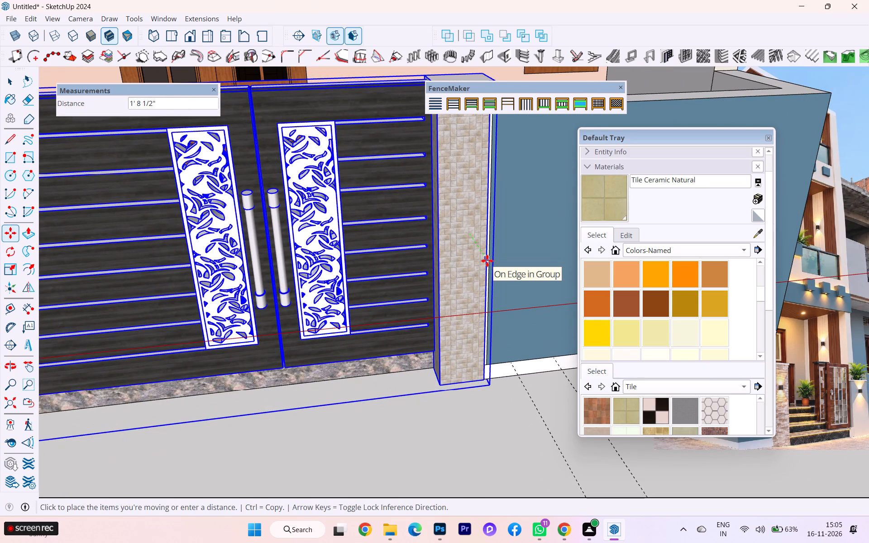
key("Left")
left_click(487, 261)
Examine the gate group's position relative to the porch walls and steps from the right, front and left.
middle_click_drag(481, 284, 359, 293)
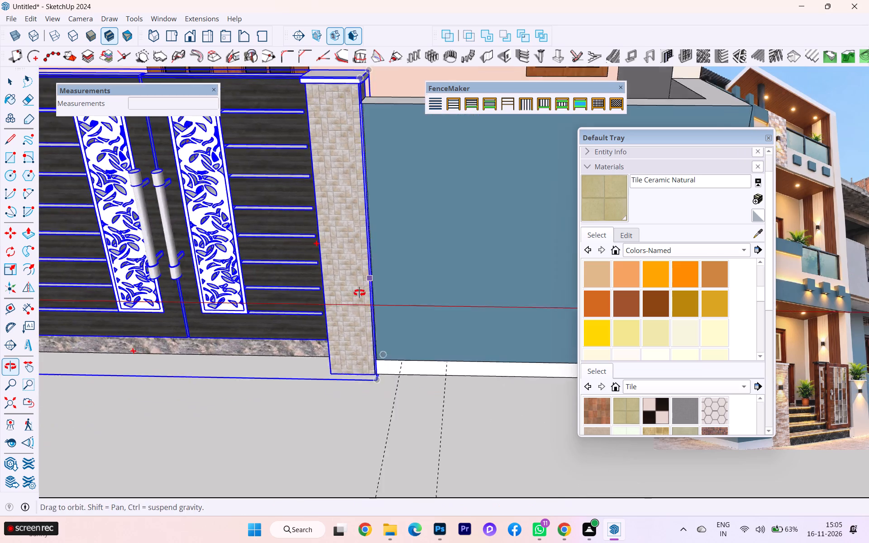
middle_click_drag(359, 293, 356, 293)
scroll(357, 295, "down", 1)
scroll(447, 300, "down", 7)
middle_click_drag(270, 305, 434, 301)
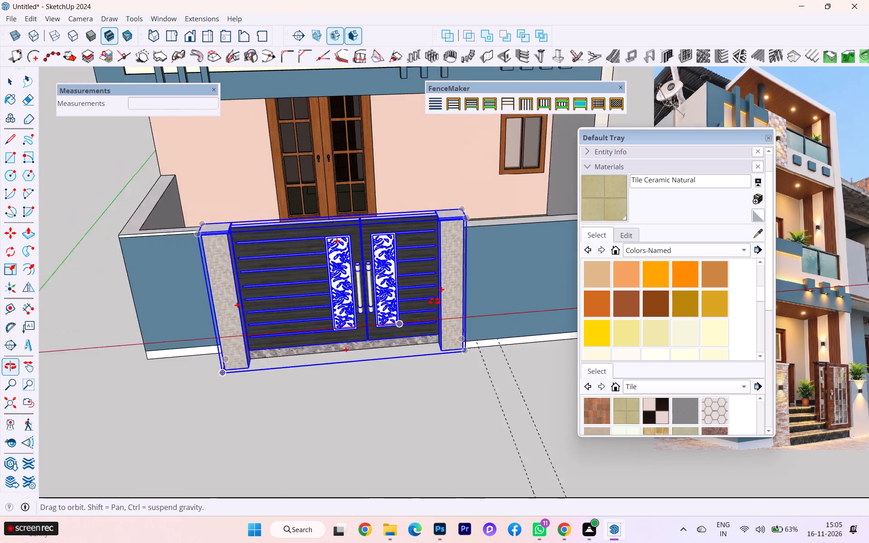
middle_click_drag(434, 301, 449, 302)
scroll(308, 314, "down", 1)
middle_click_drag(307, 314, 377, 304)
key("space")
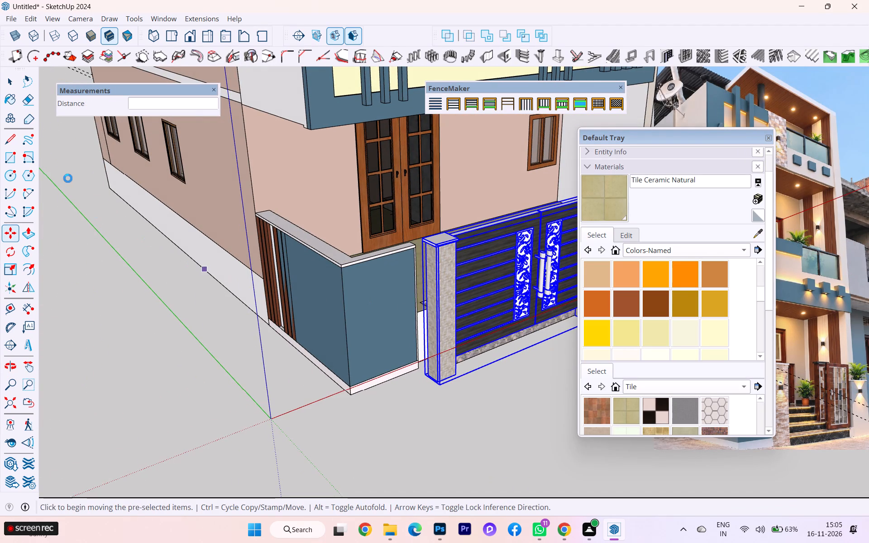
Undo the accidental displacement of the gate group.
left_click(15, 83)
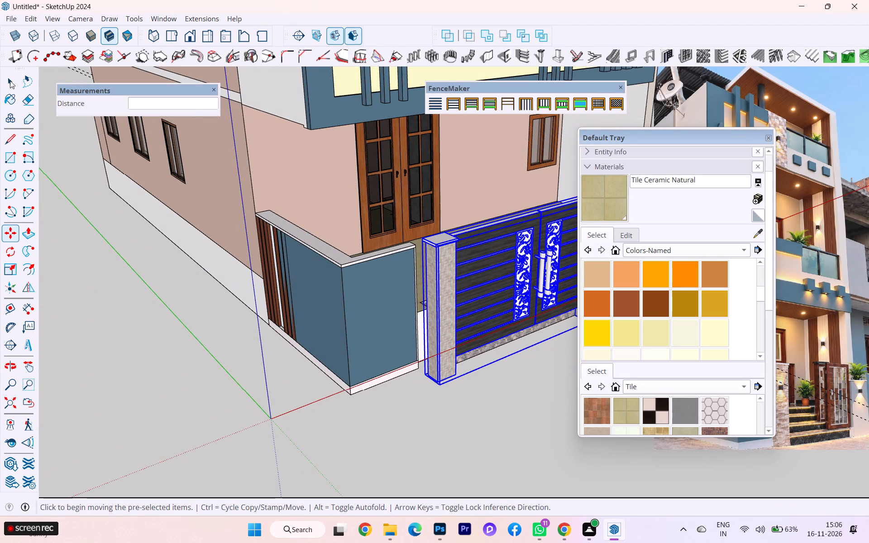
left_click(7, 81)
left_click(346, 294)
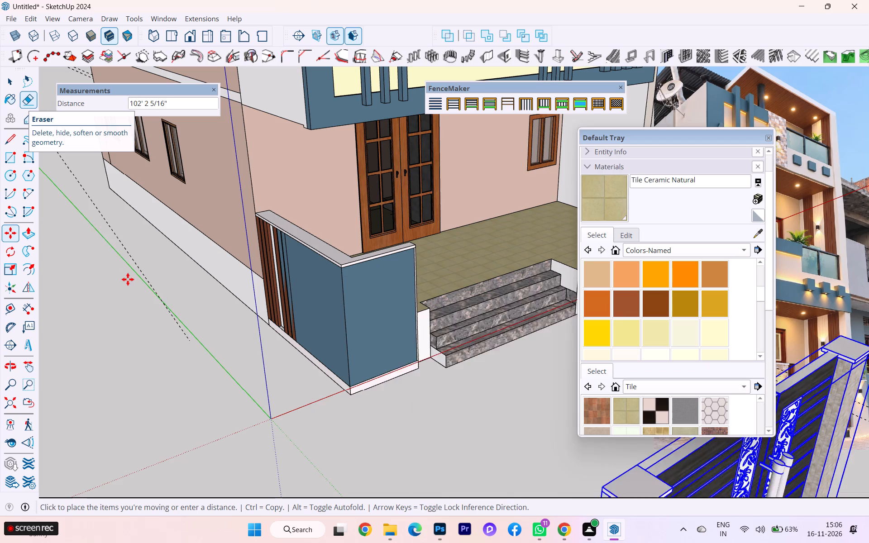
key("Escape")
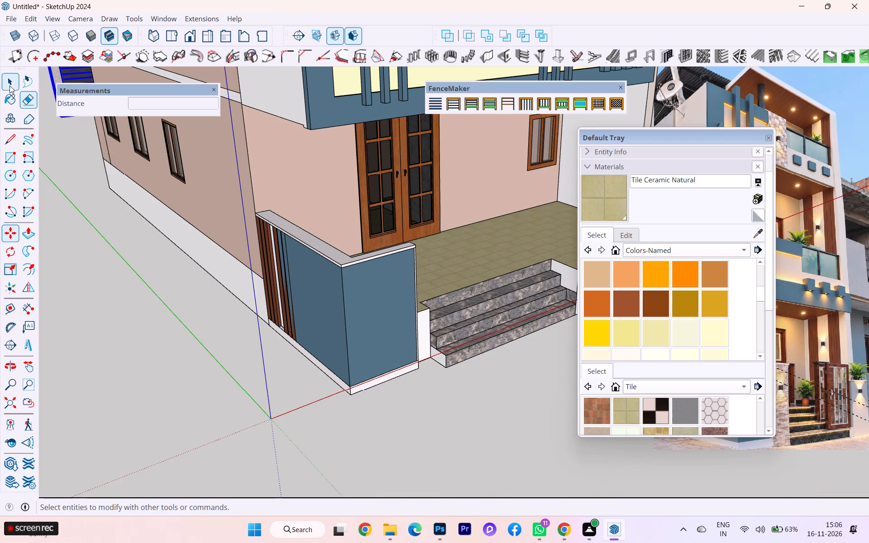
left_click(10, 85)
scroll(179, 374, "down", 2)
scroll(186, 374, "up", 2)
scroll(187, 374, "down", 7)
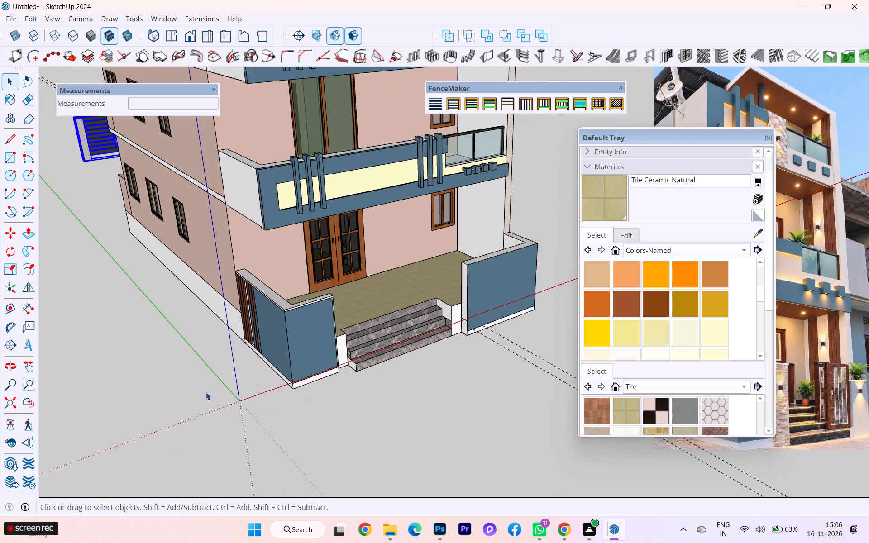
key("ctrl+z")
Move the left porch wall forward along the green axis until its front bottom corner meets the left gate pillar's front corner.
scroll(270, 389, "up", 2)
left_click(310, 342)
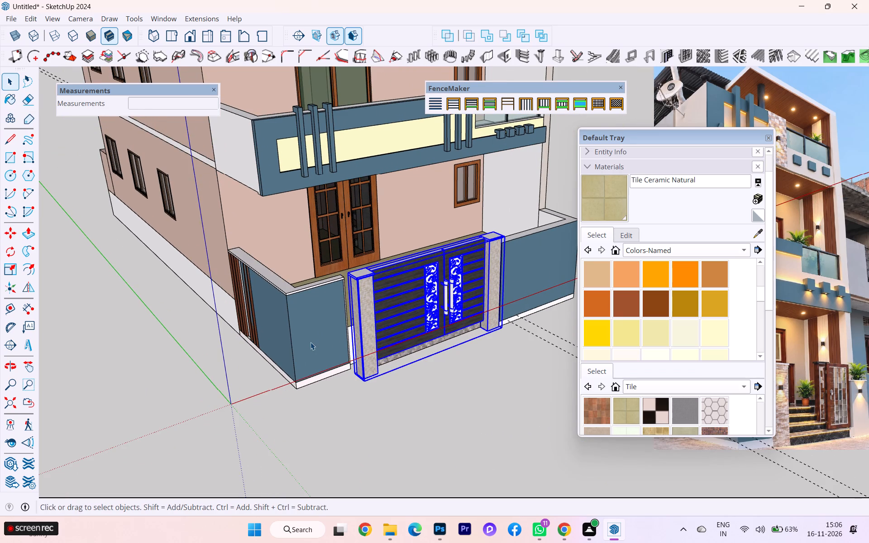
scroll(321, 333, "up", 3)
key("m")
key("Return")
scroll(337, 348, "down", 1)
scroll(337, 348, "up", 3)
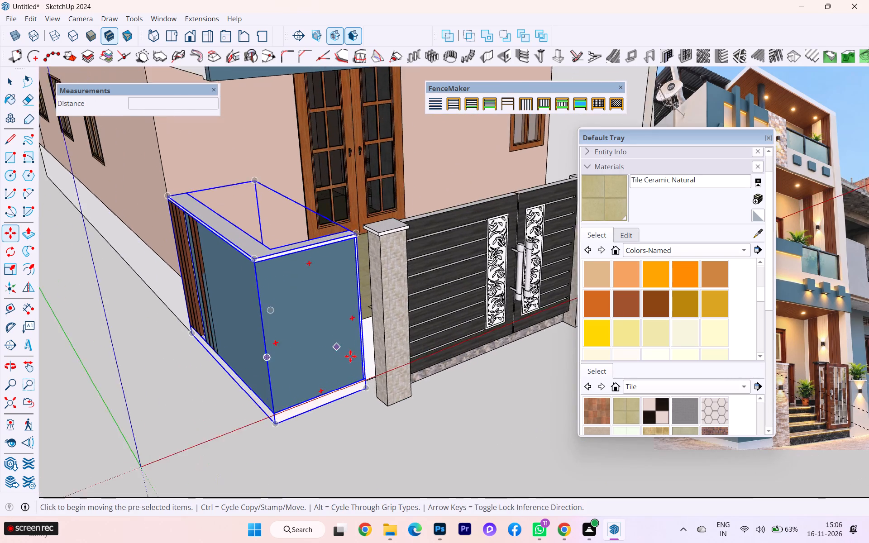
scroll(350, 356, "up", 6)
left_click(367, 397)
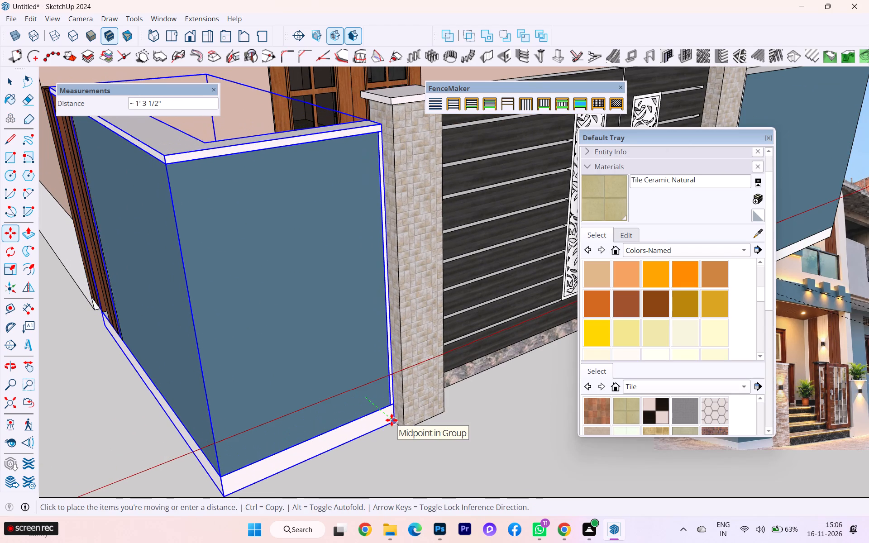
key("Left")
left_click_drag(392, 420, 400, 425)
scroll(391, 419, "up", 6)
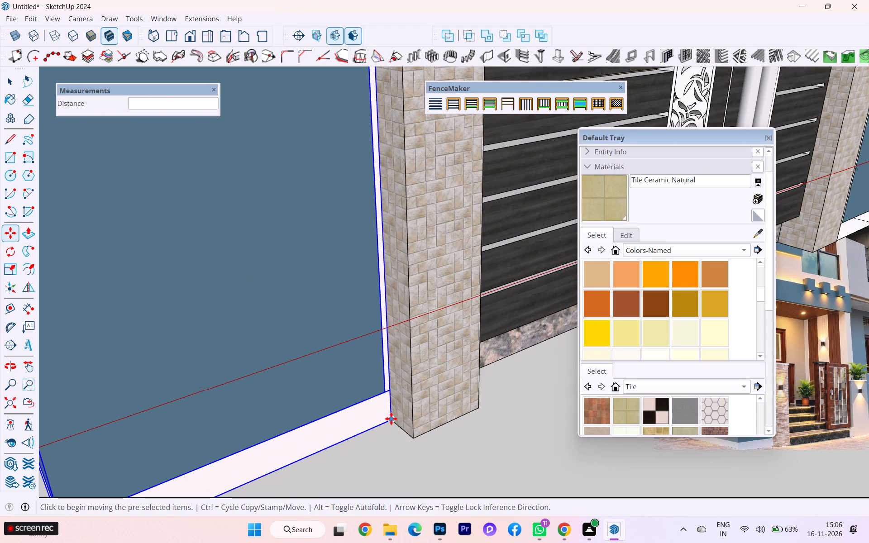
left_click(392, 419)
left_click(413, 436)
scroll(484, 351, "down", 6)
scroll(484, 351, "up", 1)
scroll(484, 351, "down", 2)
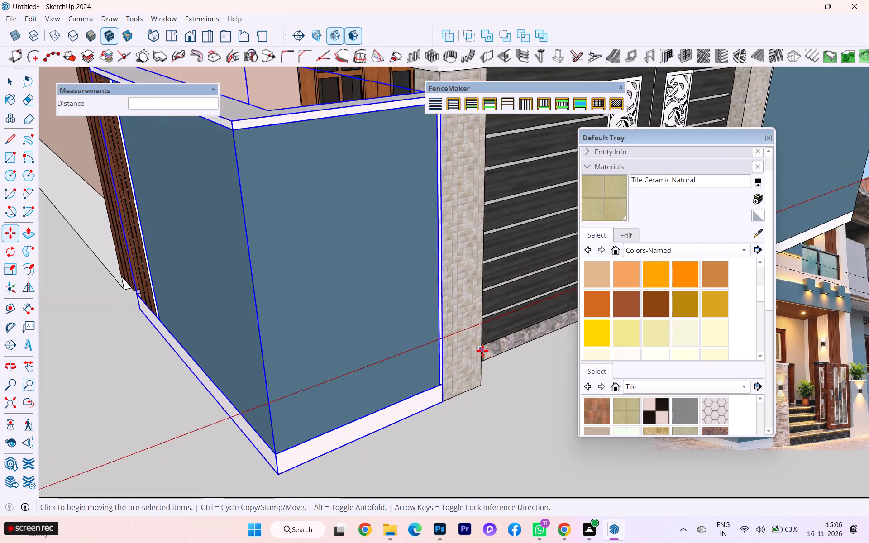
Examine the moved left porch wall against the porch floor, steps and house wall from the left side and above.
scroll(481, 349, "down", 5)
middle_click_drag(331, 348, 486, 374)
scroll(287, 338, "down", 3)
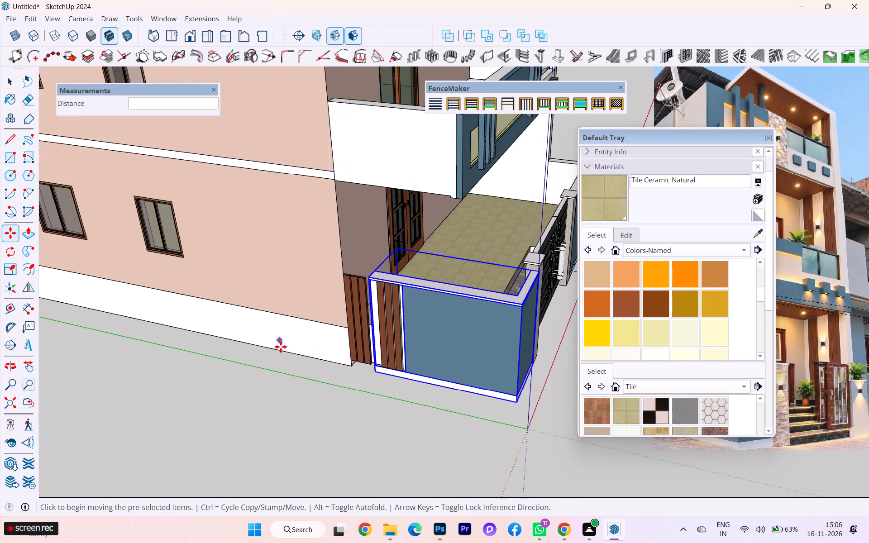
scroll(281, 347, "down", 2)
scroll(281, 348, "up", 1)
scroll(281, 349, "down", 1)
middle_click_drag(296, 356, 334, 413)
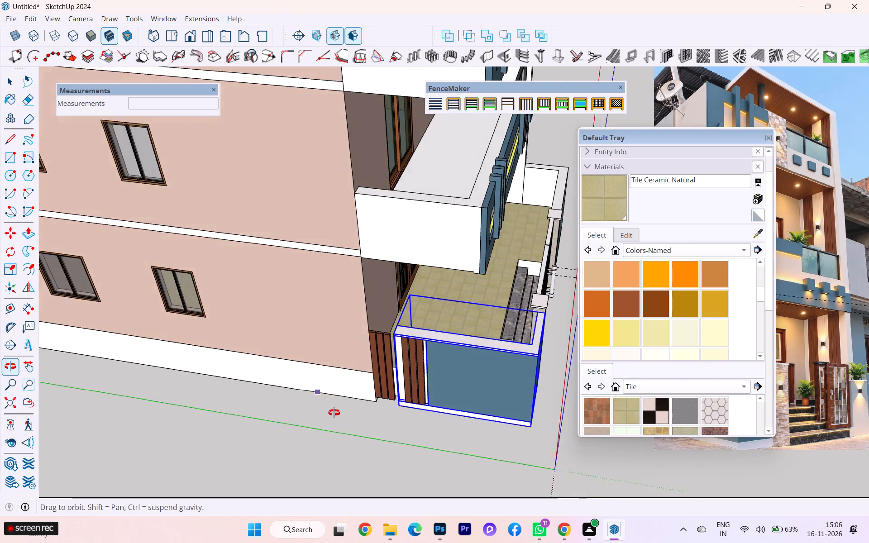
middle_click_drag(334, 413, 335, 422)
scroll(464, 333, "up", 4)
middle_click_drag(525, 384, 407, 437)
scroll(420, 443, "up", 3)
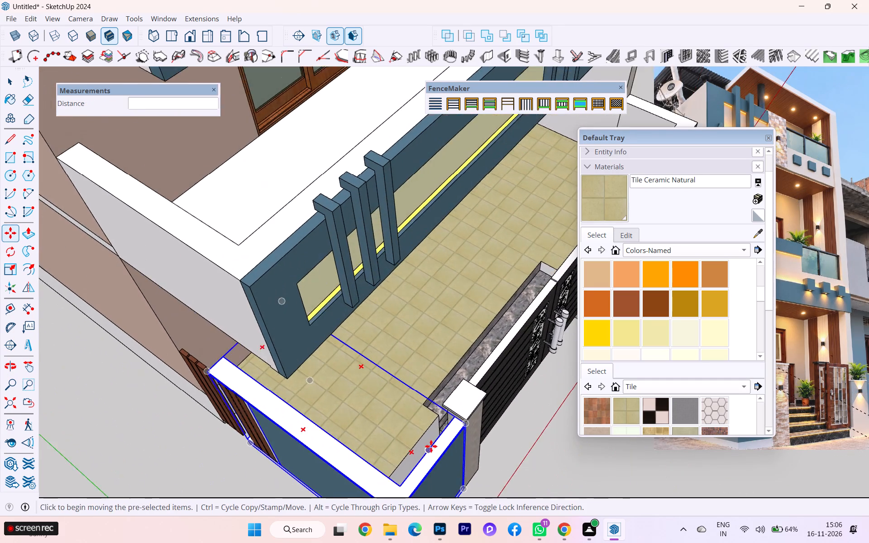
scroll(431, 446, "up", 1)
key("Escape")
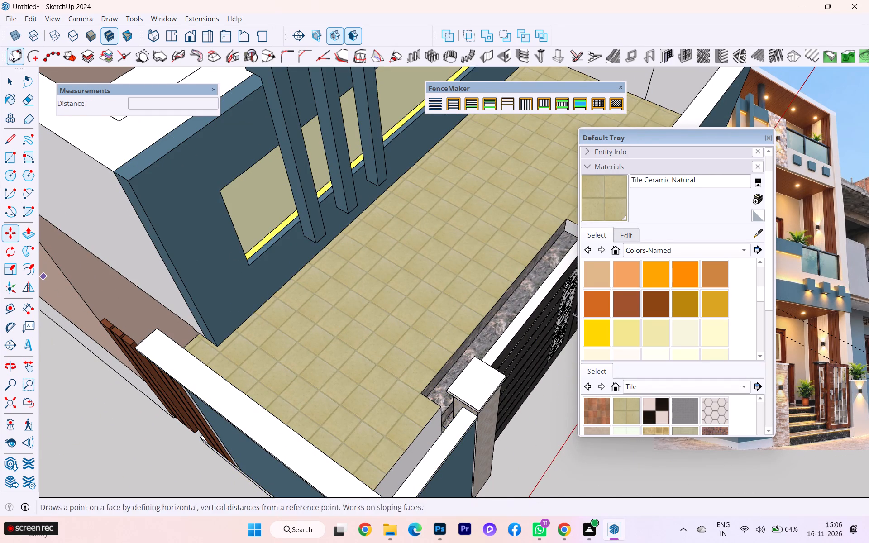
Open the porch floor group and push/pull the front face beside the left end of the steps forward about 6 1/16".
left_click(9, 80)
scroll(441, 370, "up", 3)
left_click(428, 451)
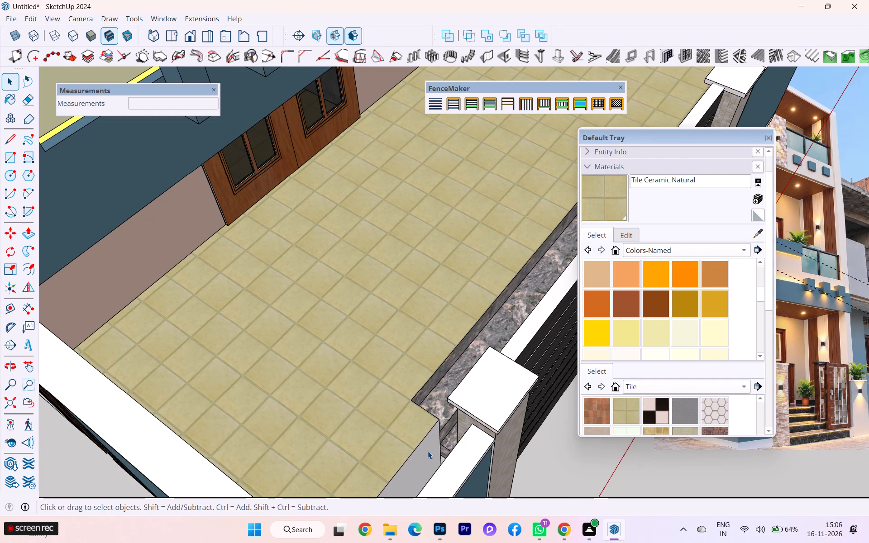
double_click(425, 452)
left_click(421, 454)
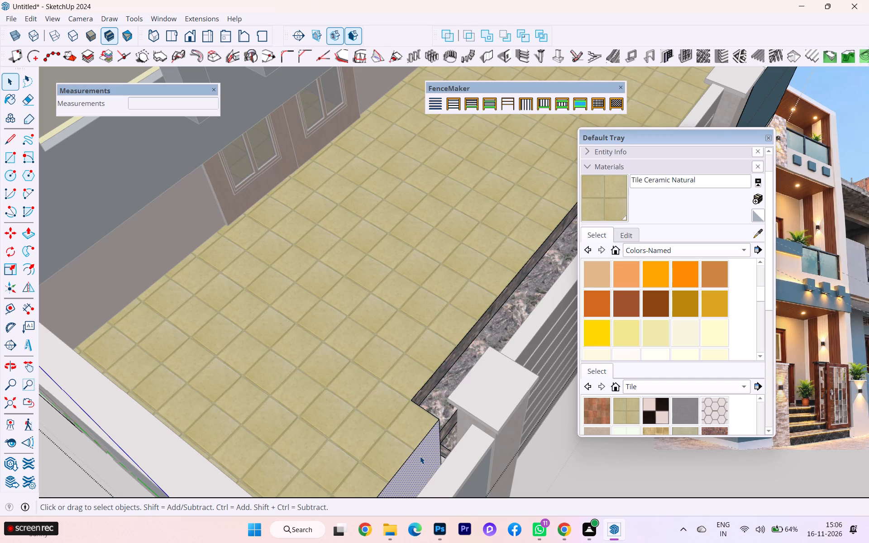
key("p")
left_click(417, 453)
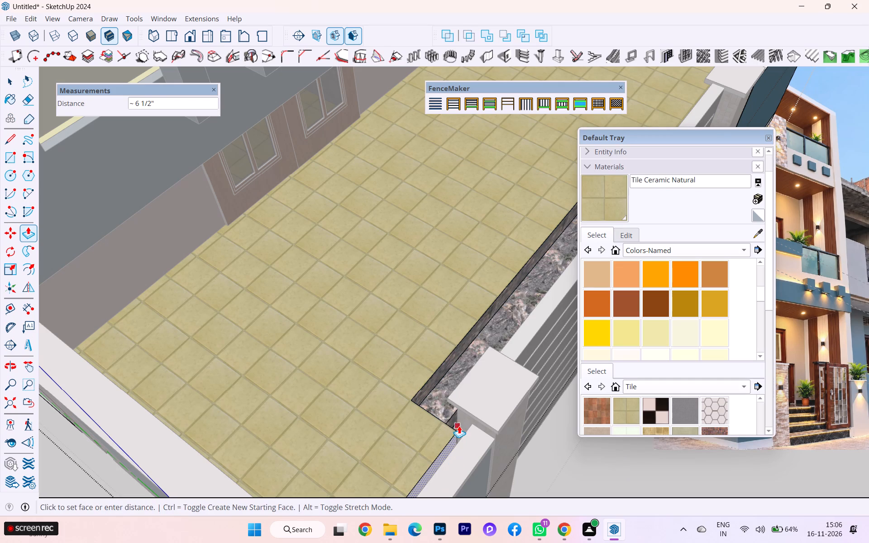
scroll(449, 451, "up", 3)
scroll(449, 451, "down", 1)
scroll(449, 451, "up", 1)
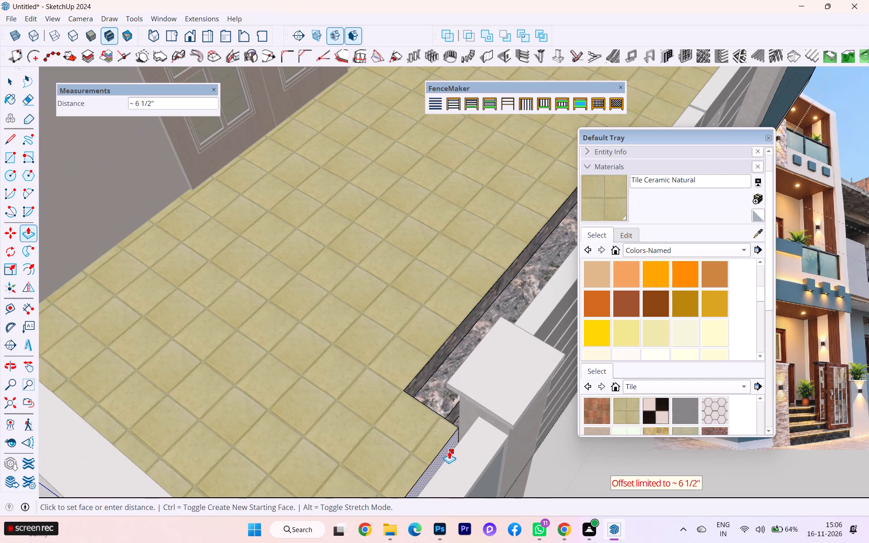
middle_click_drag(449, 452, 535, 452)
scroll(543, 452, "down", 3)
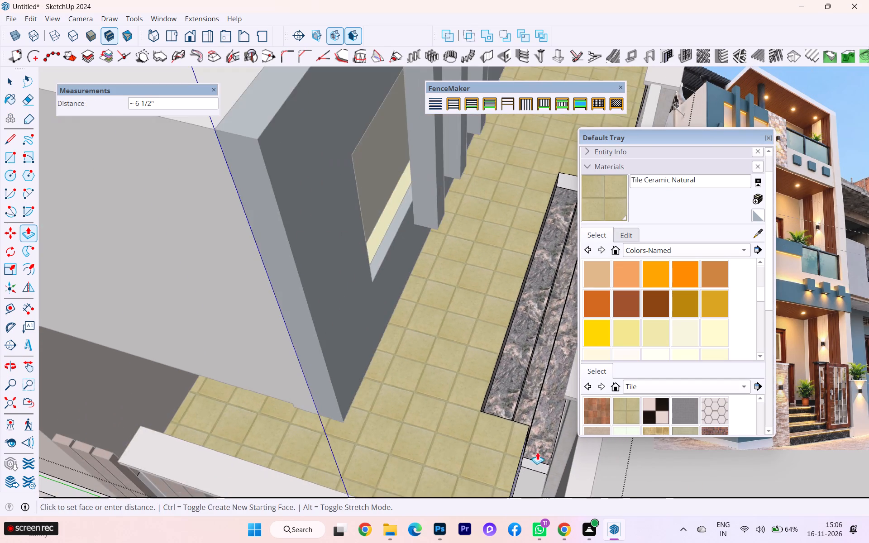
middle_click_drag(536, 452, 533, 437)
scroll(531, 446, "up", 5)
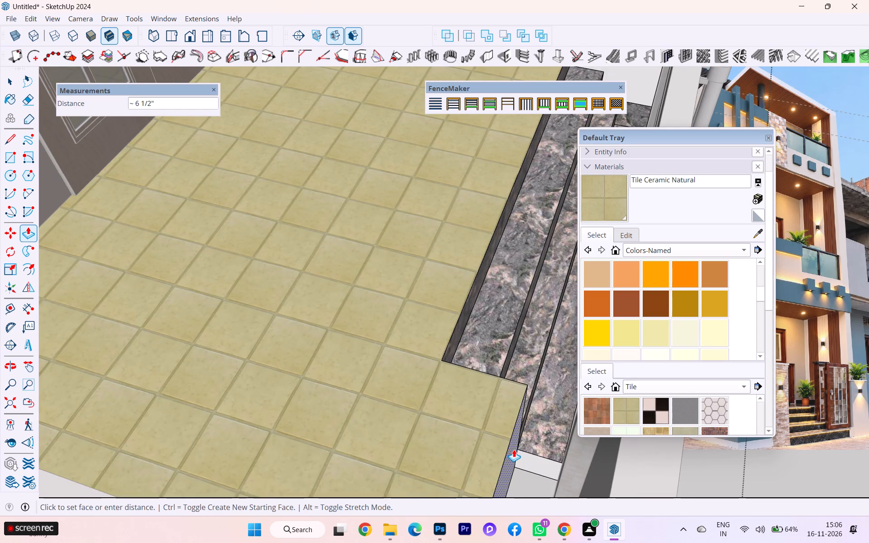
scroll(514, 449, "down", 1)
middle_click_drag(514, 449, 483, 416)
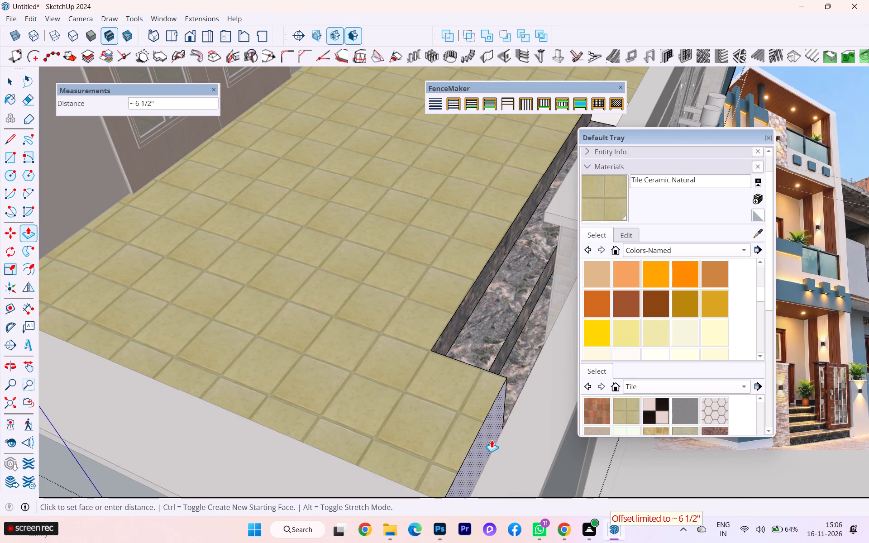
left_click(477, 435)
Extend the same porch floor front face a further 10 7/16" or so, up to the left porch wall's front section.
middle_click_drag(482, 443, 503, 446)
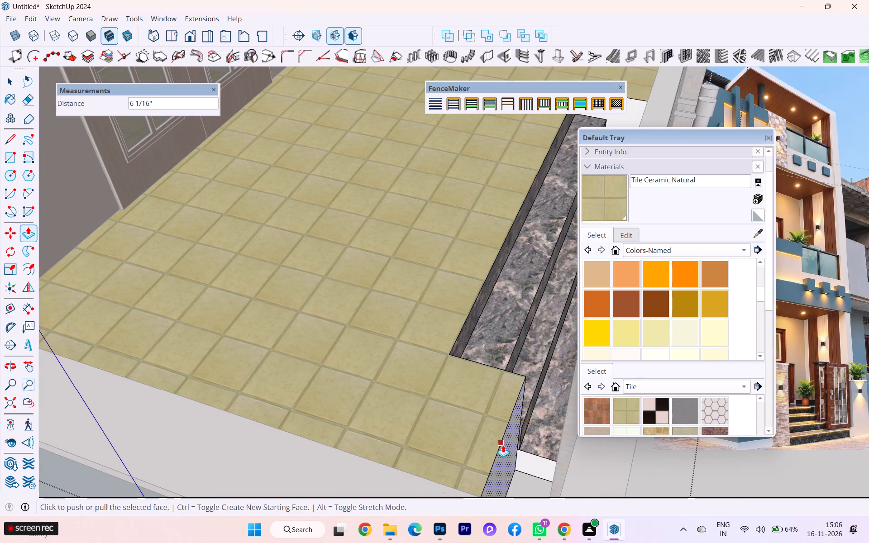
left_click(503, 444)
scroll(539, 447, "down", 3)
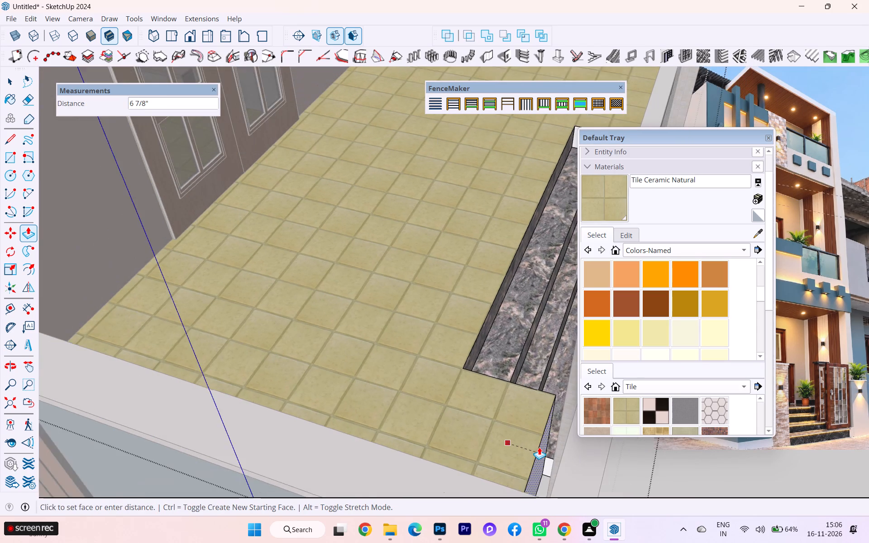
scroll(538, 444, "down", 4)
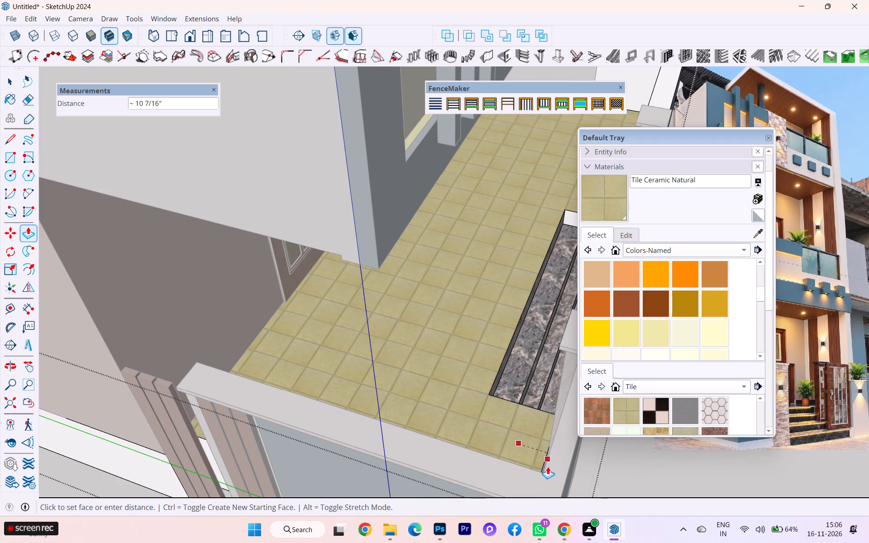
left_click(545, 473)
Examine the extended porch floor against the left wall, steps and gate from several sides, and close the floor group.
middle_click_drag(535, 466, 574, 473)
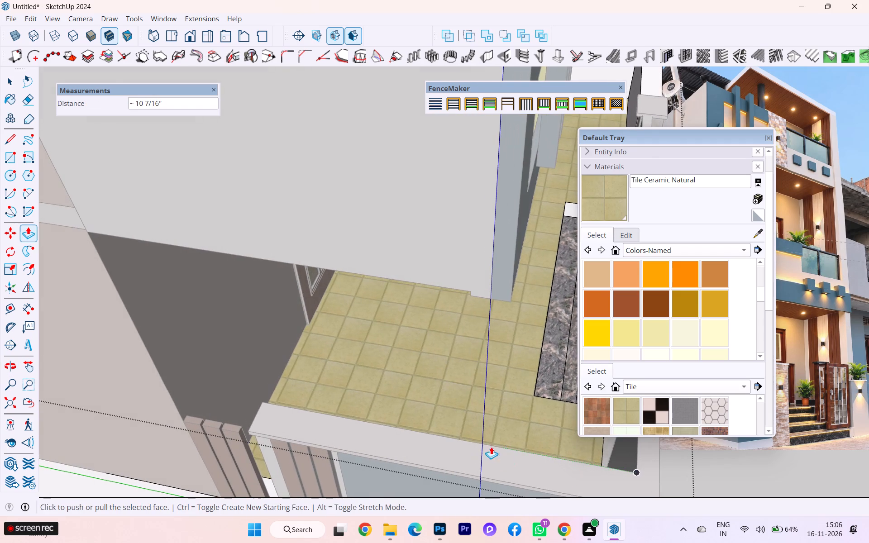
scroll(492, 447, "down", 4)
scroll(450, 438, "down", 1)
scroll(583, 446, "up", 1)
scroll(583, 443, "down", 1)
scroll(583, 441, "up", 5)
scroll(578, 436, "down", 2)
scroll(578, 436, "up", 5)
scroll(573, 461, "down", 4)
scroll(573, 461, "up", 3)
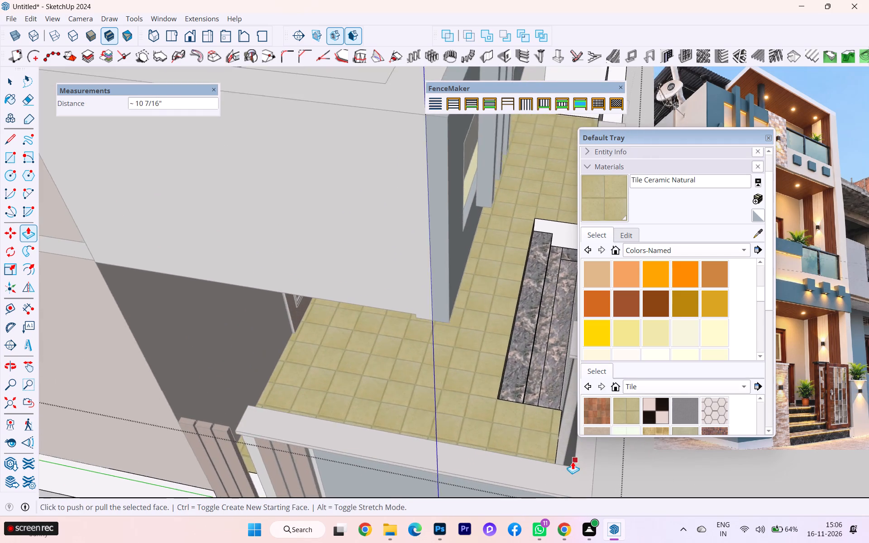
scroll(573, 462, "up", 2)
middle_click_drag(535, 455, 358, 441)
scroll(377, 416, "down", 4)
scroll(377, 416, "up", 1)
scroll(377, 416, "down", 3)
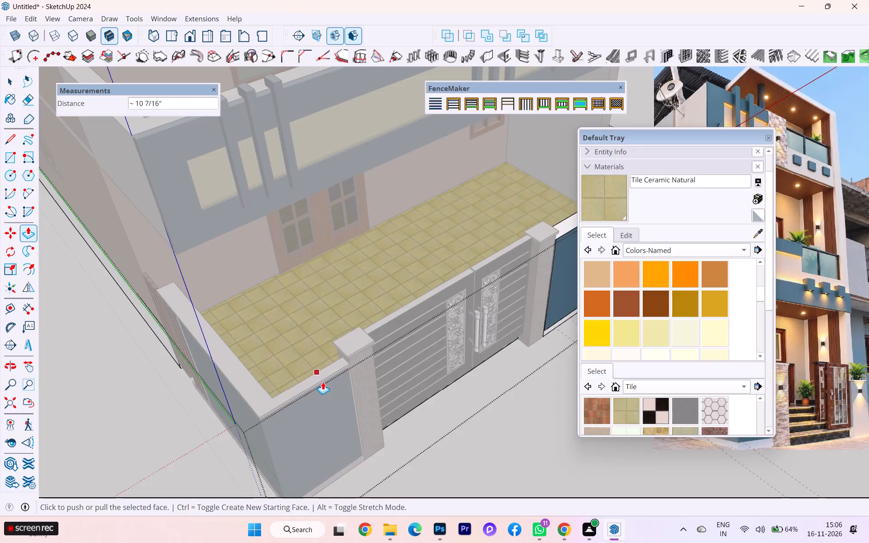
scroll(295, 407, "down", 1)
middle_click_drag(295, 407, 376, 401)
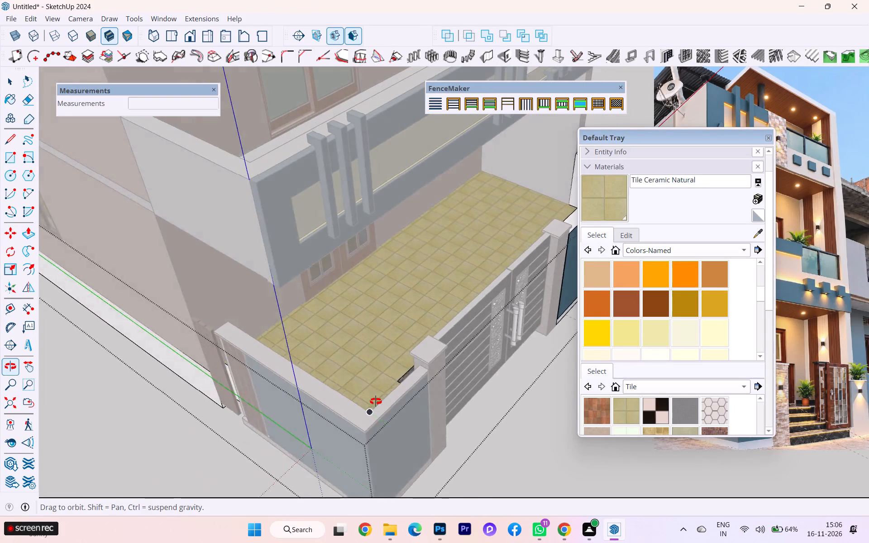
middle_click_drag(376, 401, 387, 398)
left_click(6, 86)
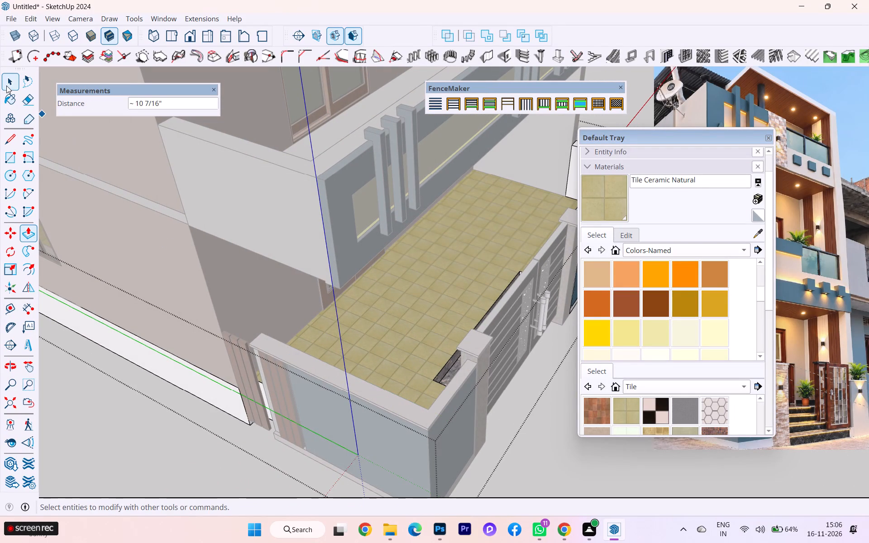
left_click(531, 453)
Move the left porch wall back a few inches so its front face sits slightly behind the left gate pillar's front.
middle_click_drag(504, 450, 396, 424)
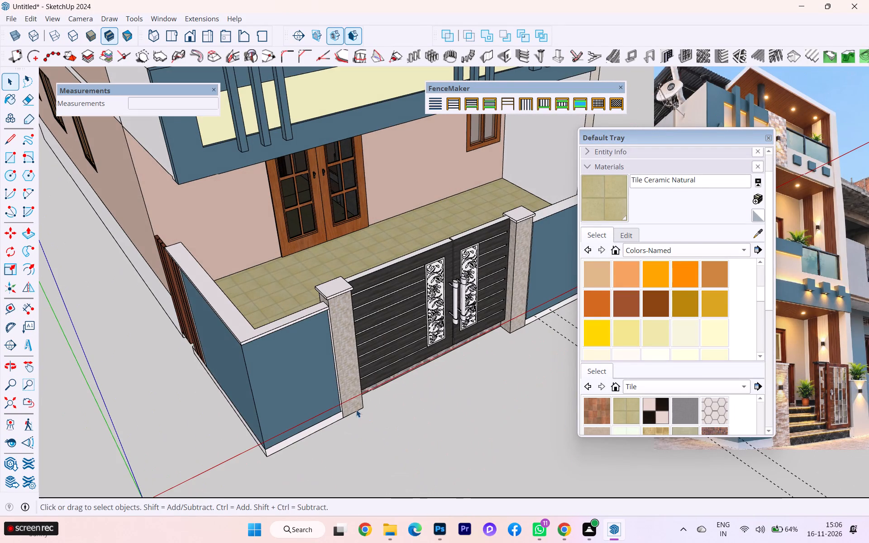
left_click(304, 359)
key("m")
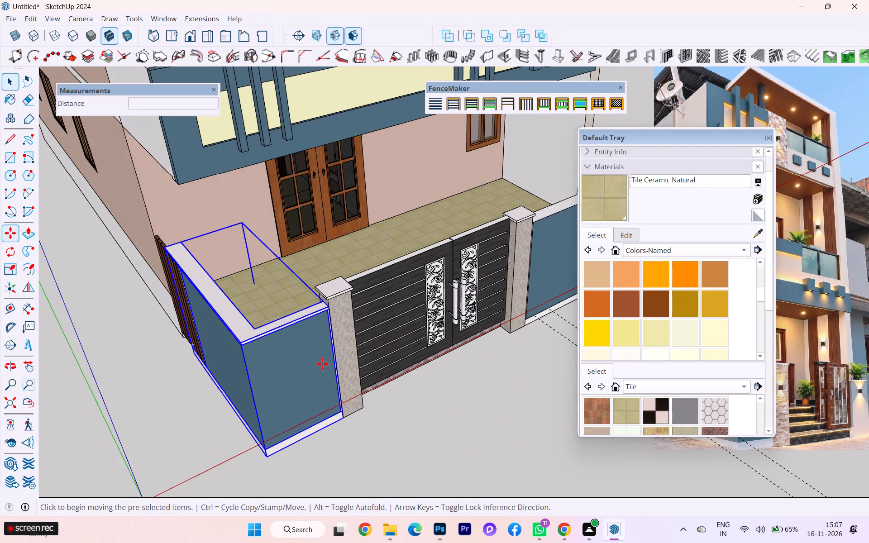
key("Return")
scroll(332, 389, "up", 2)
left_click(348, 426)
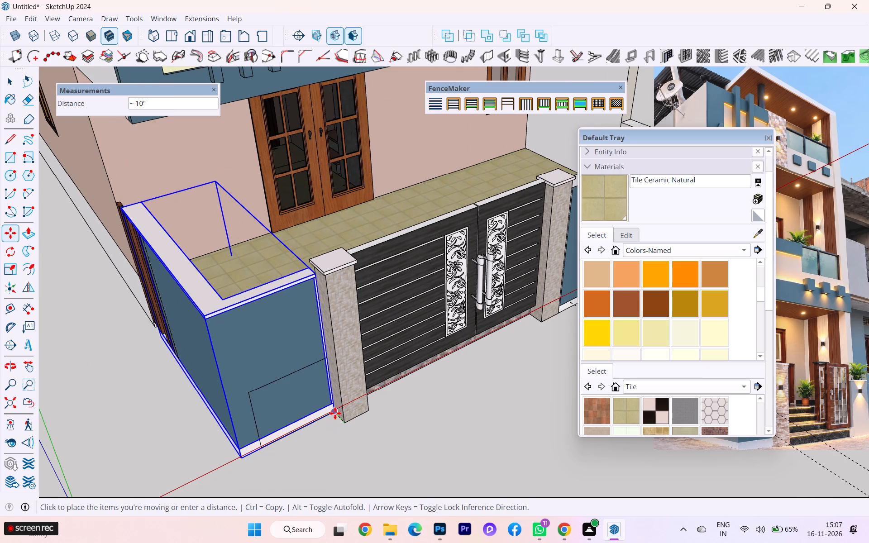
scroll(337, 420, "down", 1)
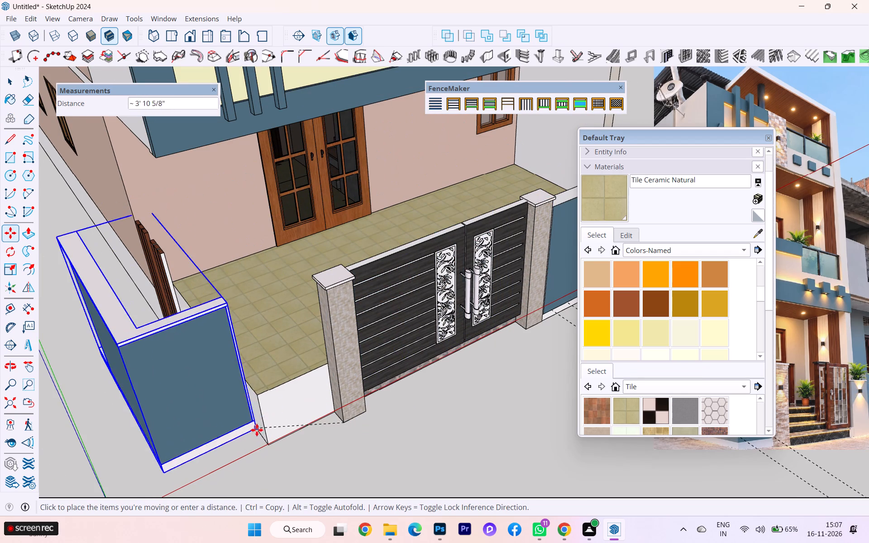
scroll(325, 421, "up", 11)
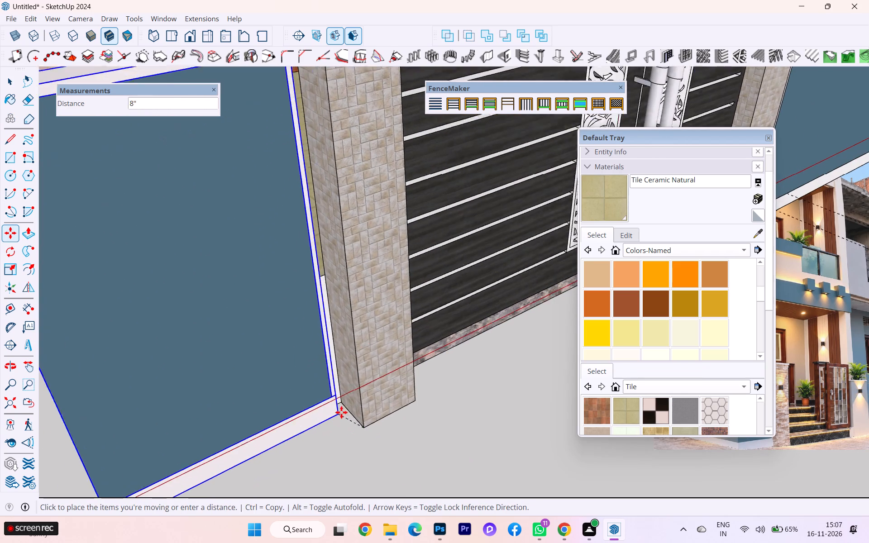
left_click(354, 416)
Examine the left porch wall's setback beside the left pillar and the whole gate from the front.
scroll(394, 420, "down", 2)
scroll(416, 419, "up", 2)
scroll(417, 419, "down", 1)
scroll(426, 419, "up", 1)
scroll(428, 419, "down", 1)
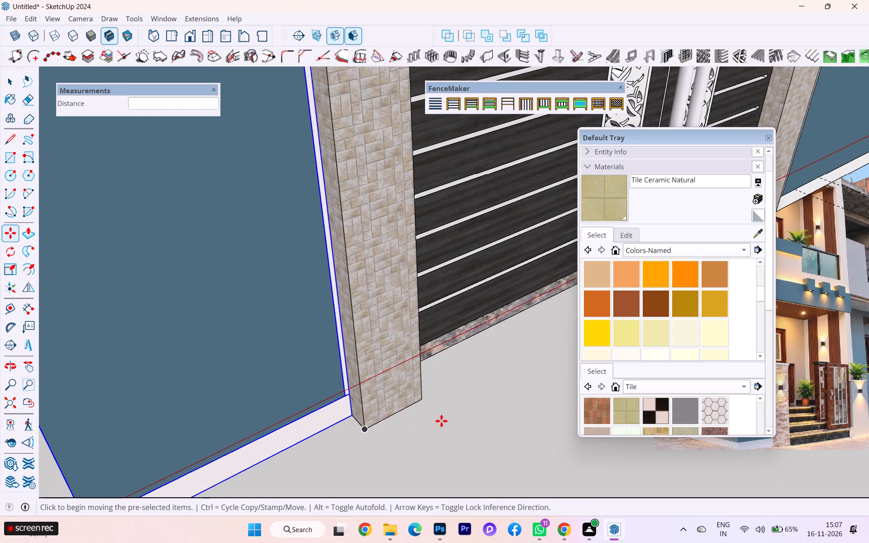
scroll(441, 421, "down", 1)
middle_click_drag(443, 421, 215, 426)
scroll(327, 412, "down", 5)
scroll(324, 399, "up", 1)
scroll(324, 399, "down", 9)
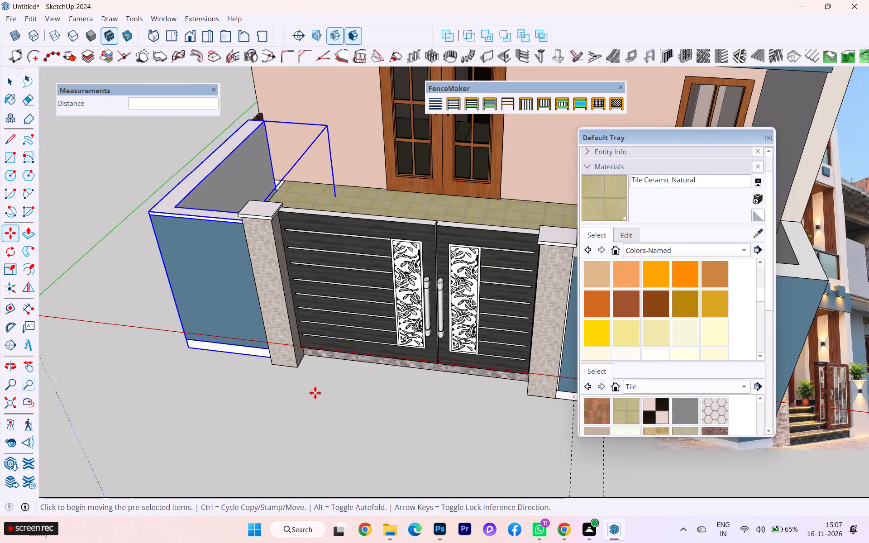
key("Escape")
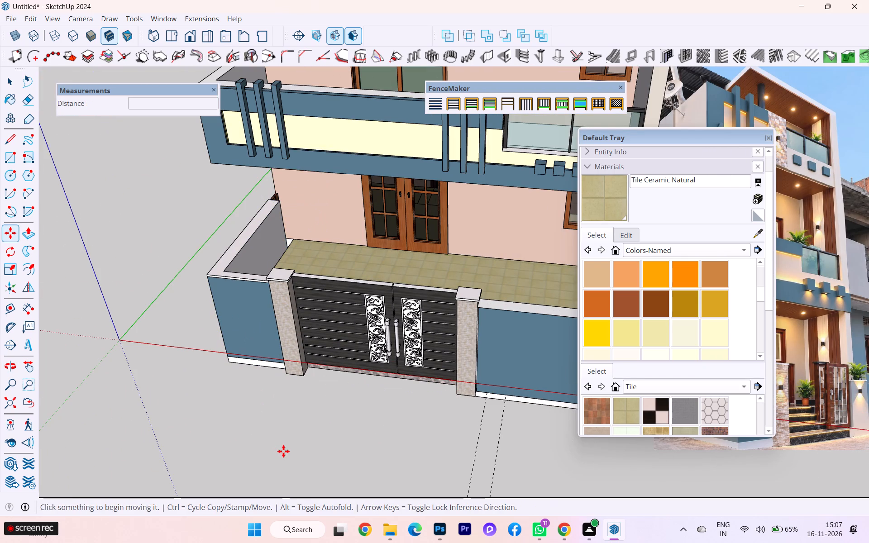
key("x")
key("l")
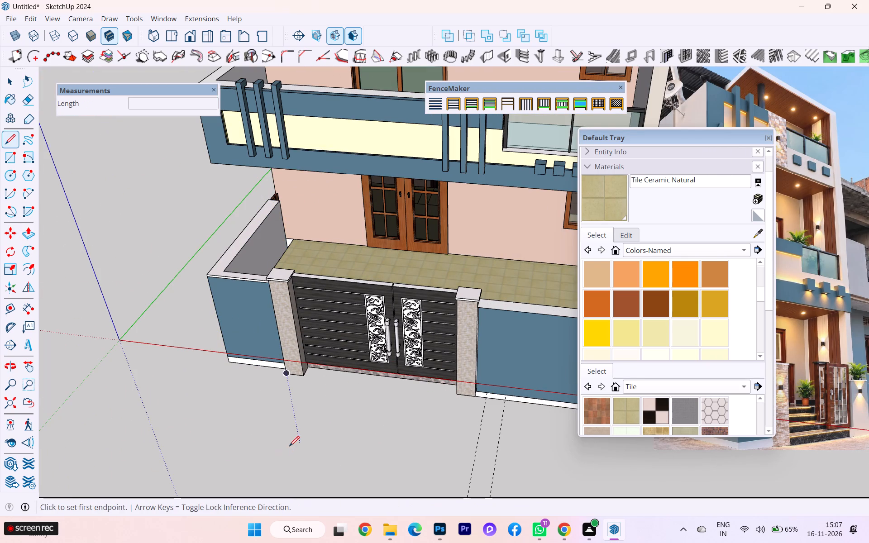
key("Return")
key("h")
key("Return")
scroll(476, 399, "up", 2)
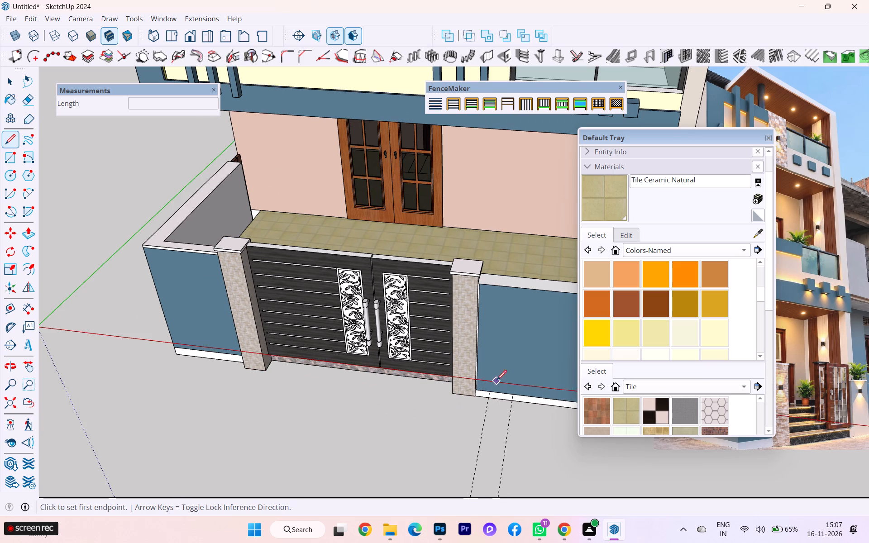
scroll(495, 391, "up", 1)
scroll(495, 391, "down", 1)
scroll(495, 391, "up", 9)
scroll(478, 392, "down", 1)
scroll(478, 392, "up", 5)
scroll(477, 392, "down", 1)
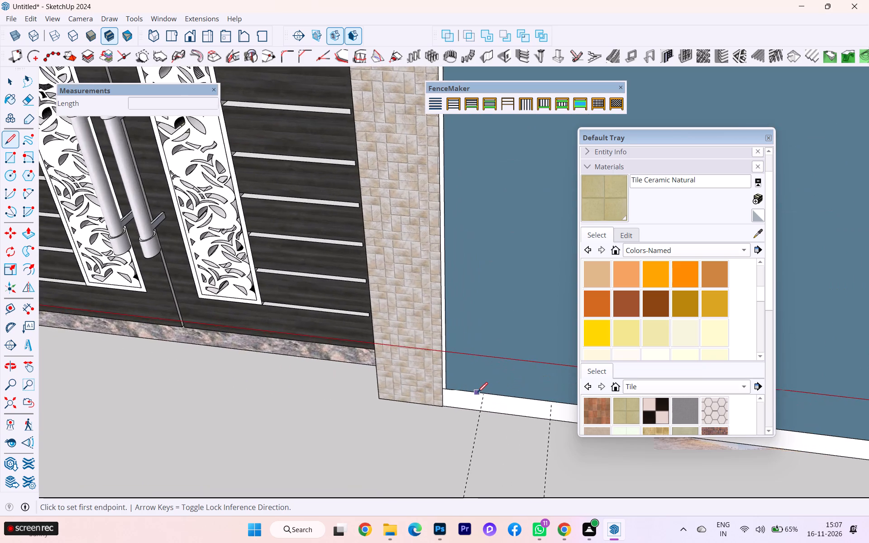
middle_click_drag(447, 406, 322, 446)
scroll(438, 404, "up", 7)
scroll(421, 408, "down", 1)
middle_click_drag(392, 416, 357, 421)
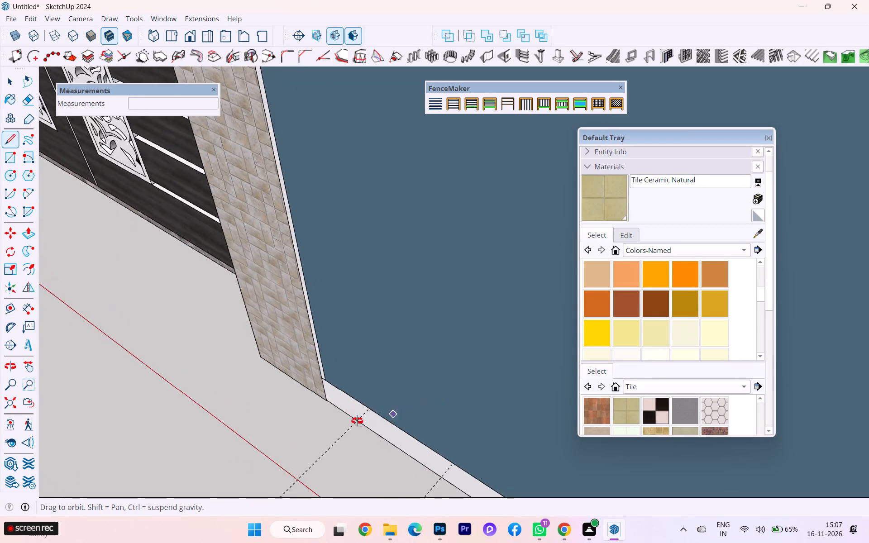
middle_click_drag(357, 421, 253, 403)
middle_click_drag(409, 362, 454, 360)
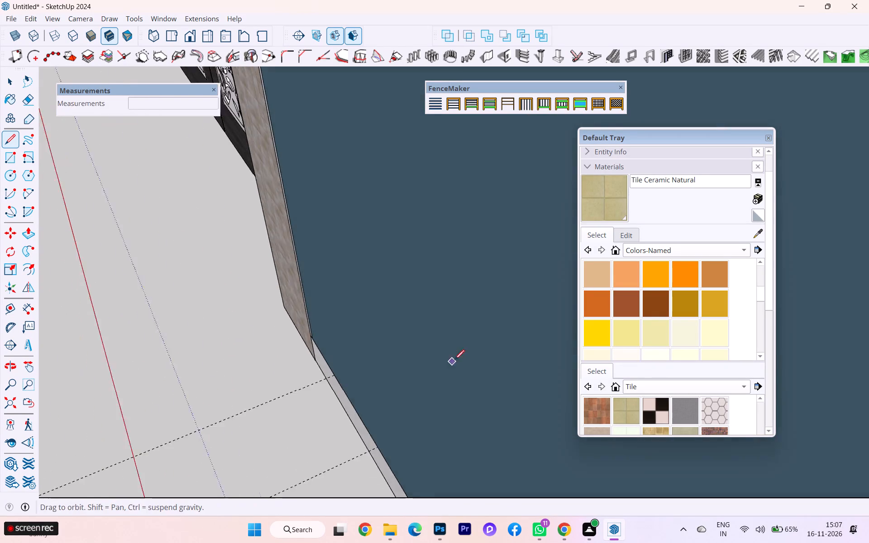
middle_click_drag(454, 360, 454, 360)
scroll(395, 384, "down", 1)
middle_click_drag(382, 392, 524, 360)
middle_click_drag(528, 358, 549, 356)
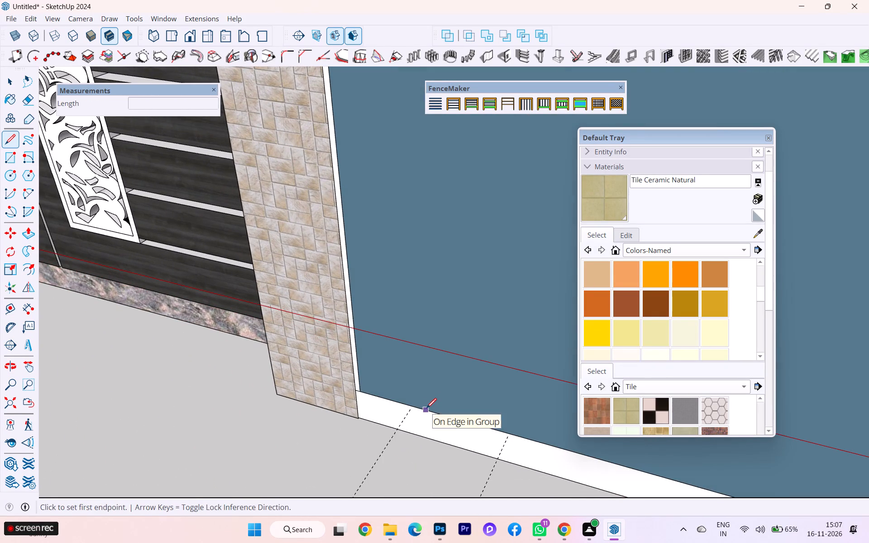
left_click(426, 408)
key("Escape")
Examine the bases of both gate pillars and the adjoining front walls from several sides.
scroll(417, 400, "down", 3)
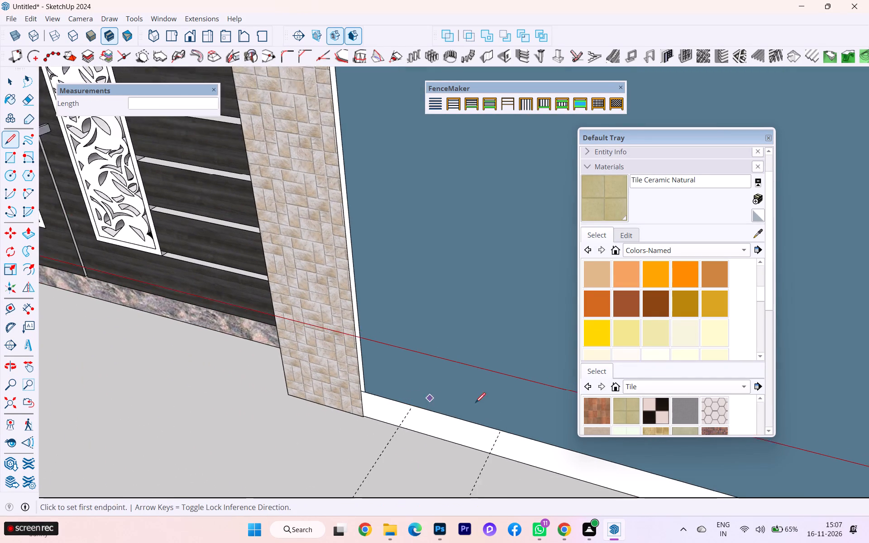
scroll(282, 414, "down", 1)
scroll(282, 414, "up", 1)
scroll(281, 414, "down", 8)
scroll(367, 401, "up", 2)
scroll(367, 401, "down", 1)
scroll(306, 399, "down", 5)
scroll(396, 382, "down", 1)
scroll(397, 382, "up", 3)
scroll(397, 382, "down", 2)
scroll(400, 382, "up", 1)
scroll(400, 382, "down", 1)
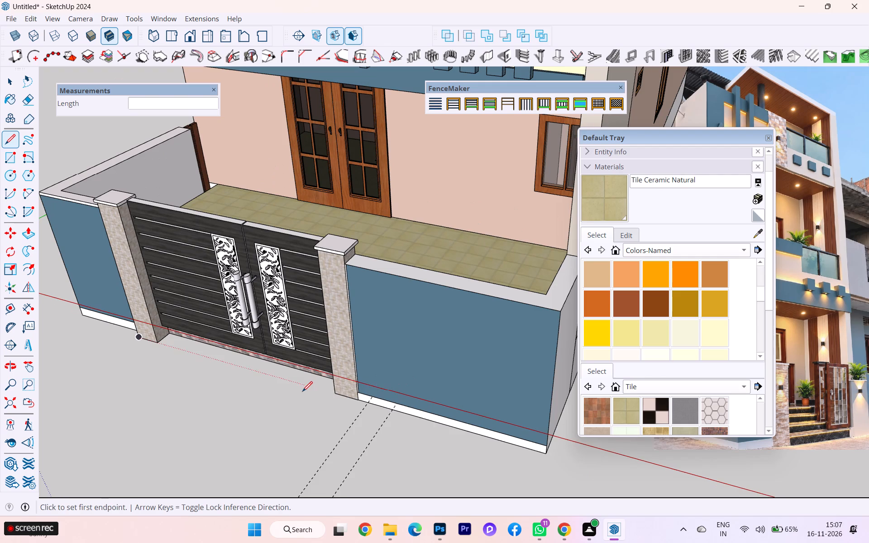
middle_click_drag(311, 392, 431, 391)
scroll(503, 396, "up", 1)
scroll(503, 396, "down", 1)
scroll(503, 396, "up", 2)
scroll(467, 419, "up", 6)
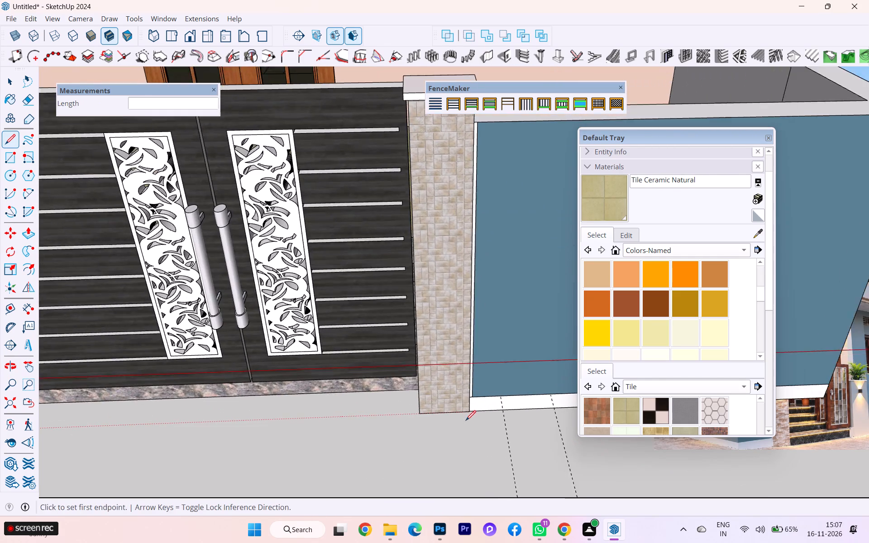
scroll(466, 420, "up", 1)
scroll(446, 405, "down", 3)
scroll(444, 404, "up", 1)
scroll(390, 401, "down", 1)
middle_click_drag(404, 395, 438, 388)
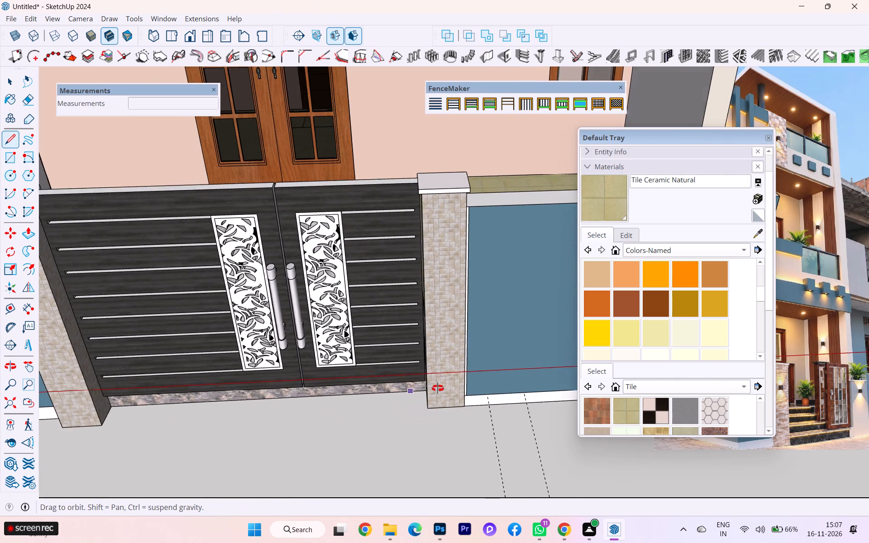
middle_click_drag(438, 388, 531, 373)
scroll(564, 380, "down", 2)
middle_click_drag(533, 381, 393, 389)
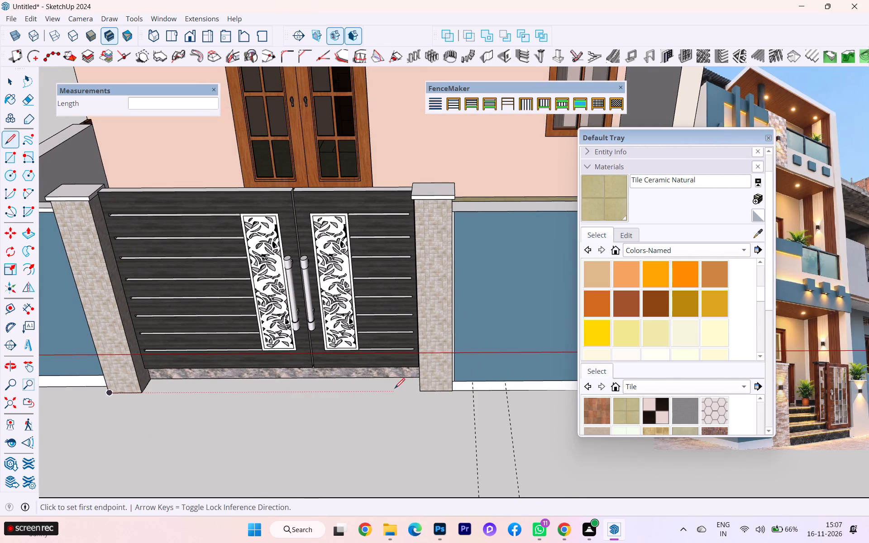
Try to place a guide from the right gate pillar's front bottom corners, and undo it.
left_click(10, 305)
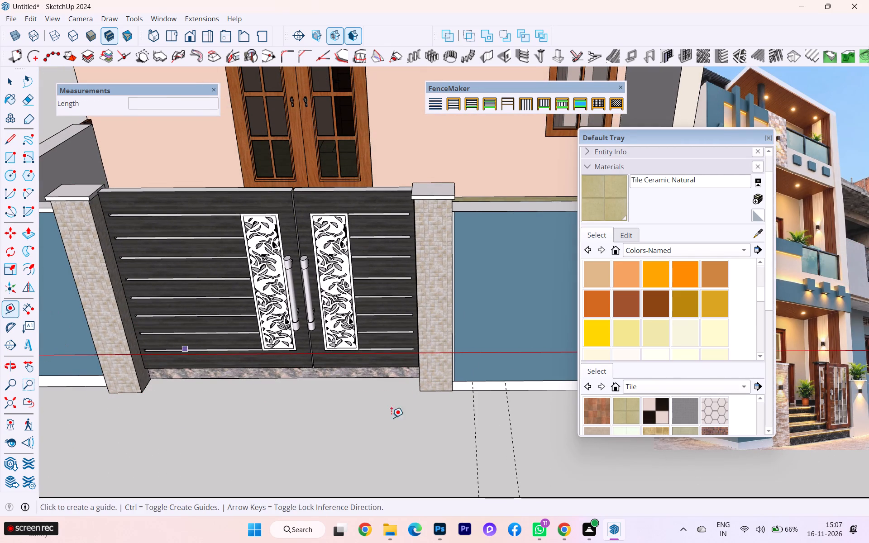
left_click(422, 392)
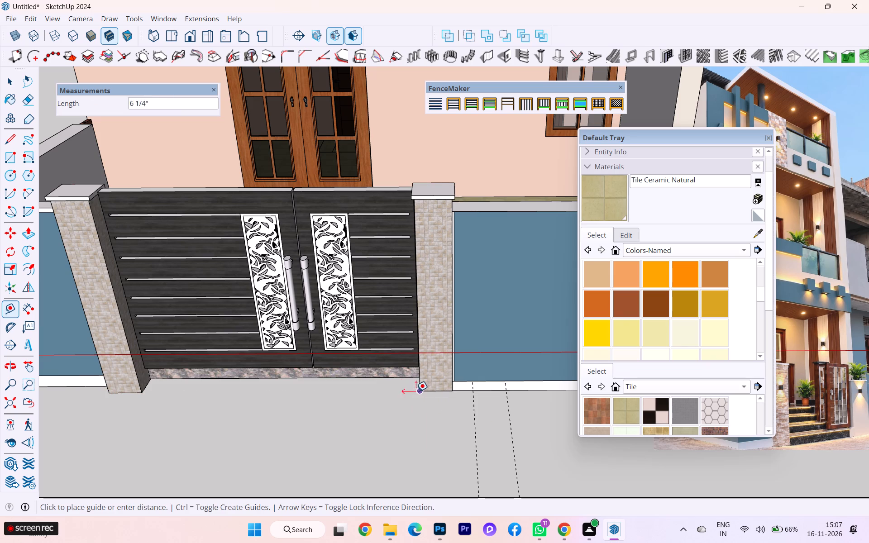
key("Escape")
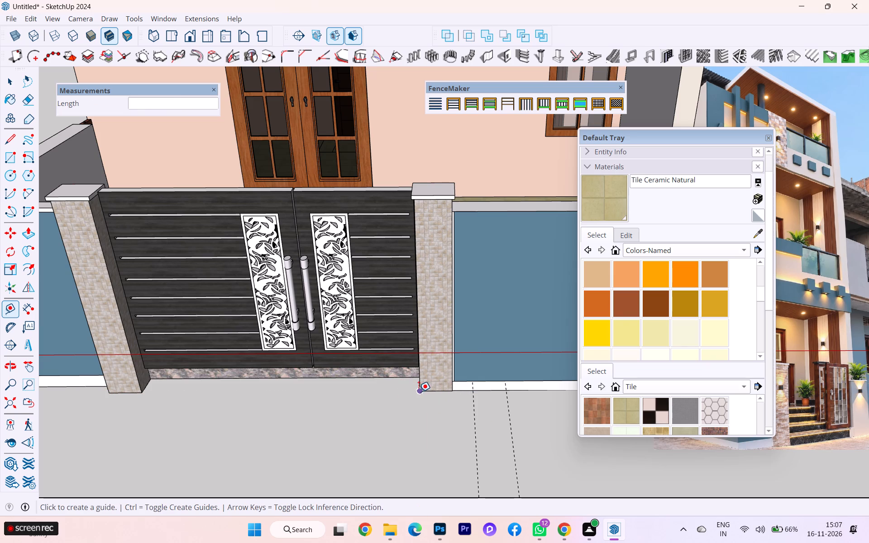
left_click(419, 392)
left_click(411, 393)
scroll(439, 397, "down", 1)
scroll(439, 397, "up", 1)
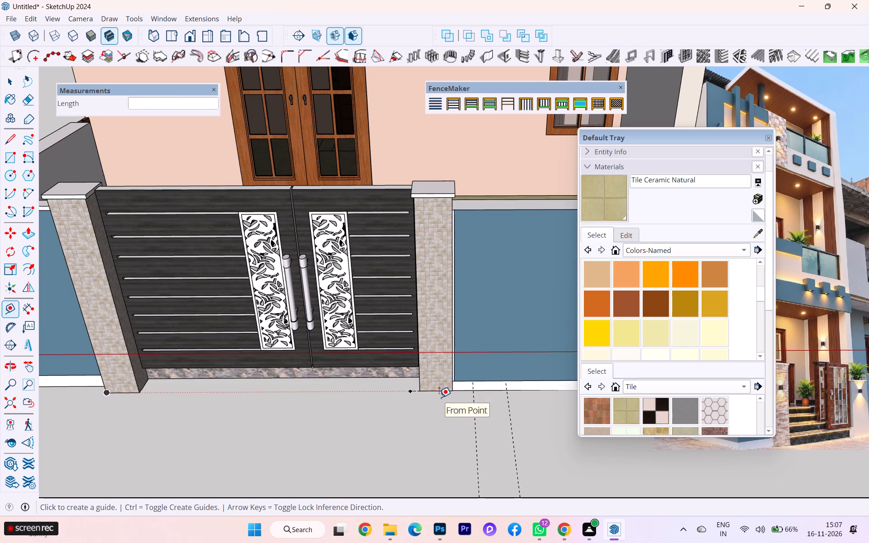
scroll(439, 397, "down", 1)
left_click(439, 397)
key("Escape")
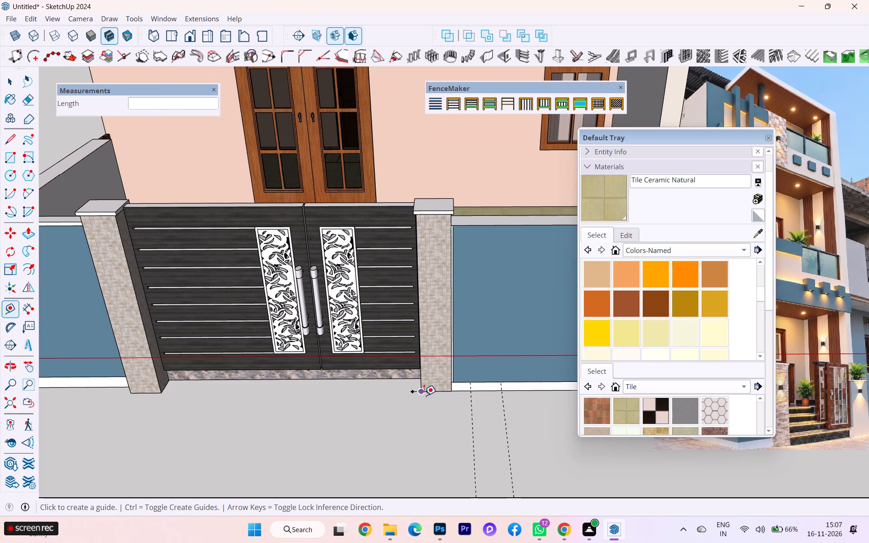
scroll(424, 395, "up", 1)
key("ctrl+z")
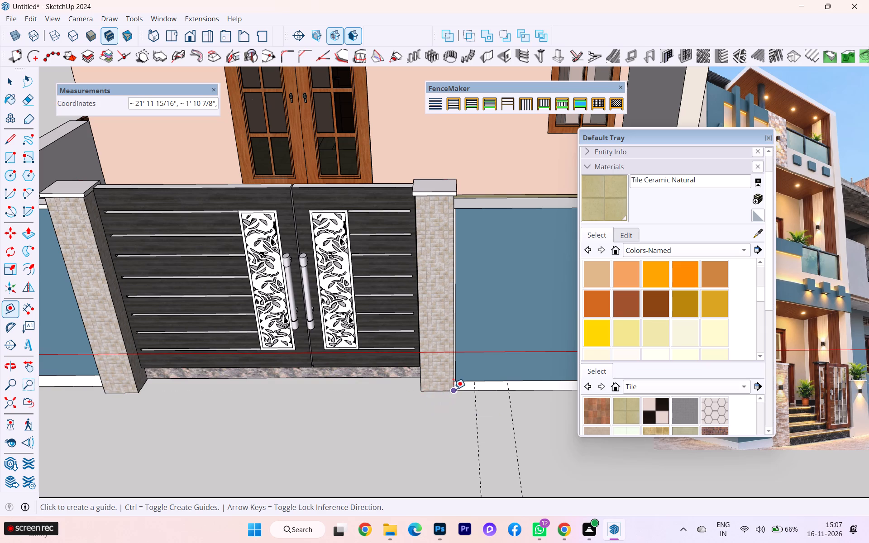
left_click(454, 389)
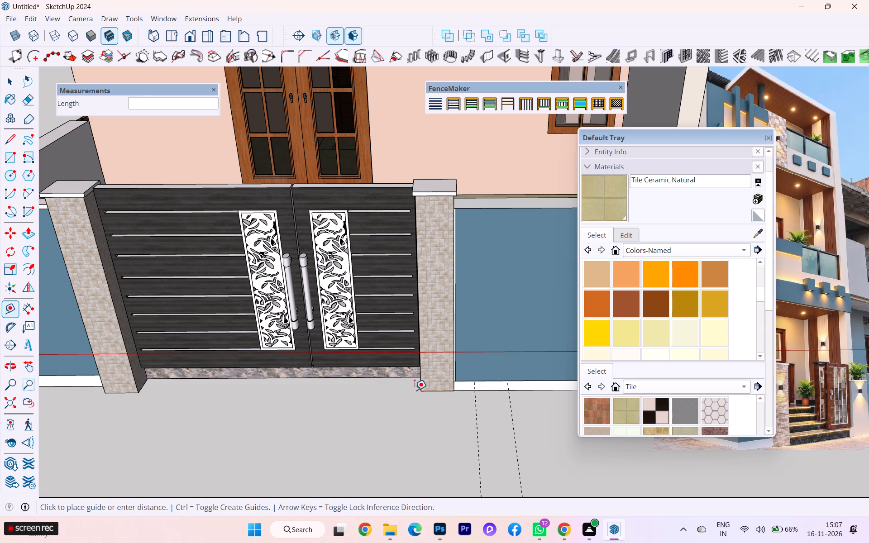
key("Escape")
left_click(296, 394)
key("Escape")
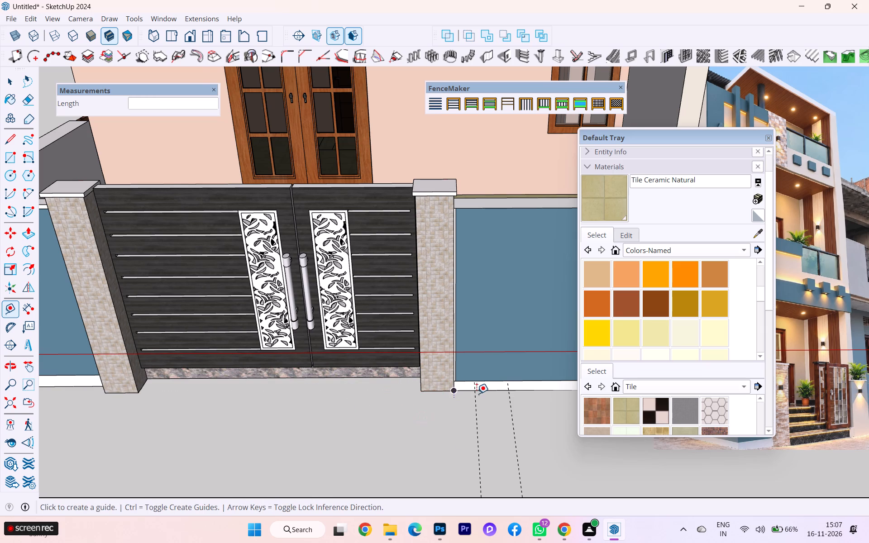
Place a guide line along the ground parallel to the right porch wall's base, in line with the gate pillars' front faces.
scroll(477, 394, "up", 2)
left_click(484, 391)
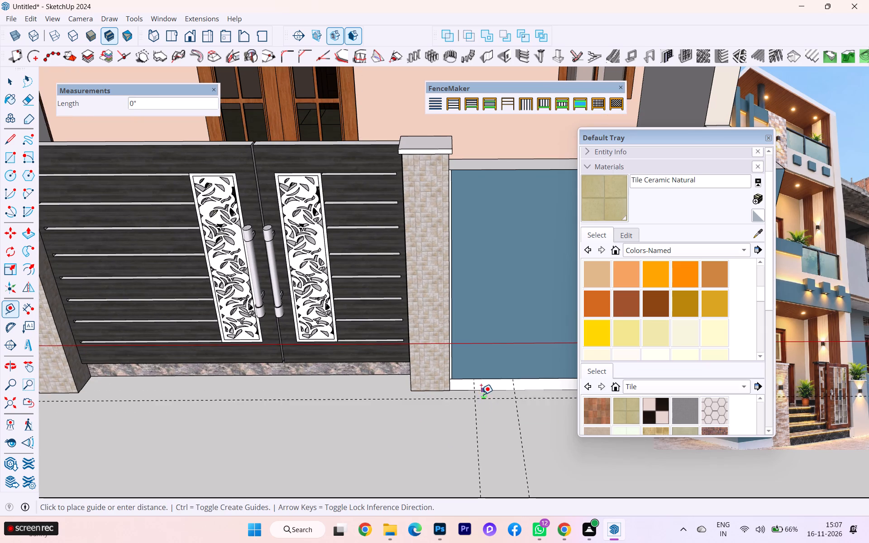
left_click(481, 394)
Examine the left porch wall, gate pillars and gate against the front guide line from several sides.
scroll(411, 405, "down", 4)
scroll(363, 407, "down", 3)
scroll(366, 407, "up", 4)
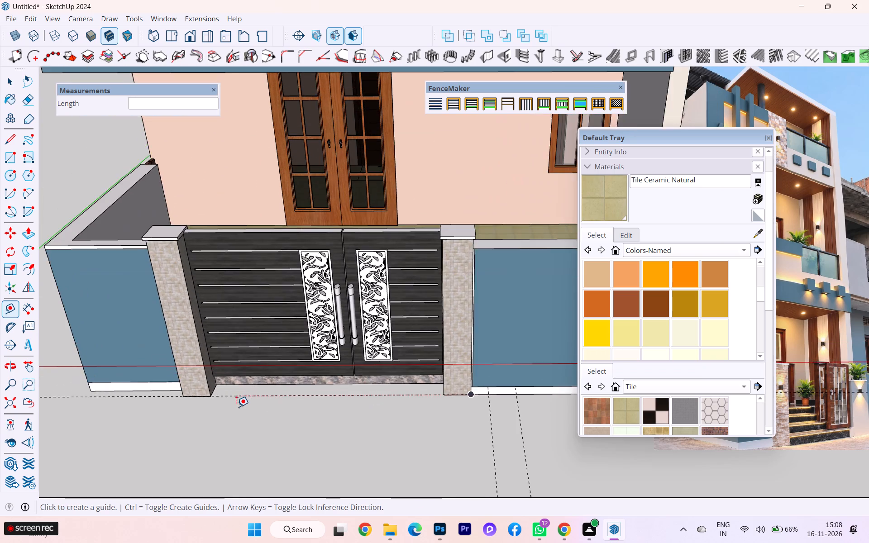
scroll(237, 407, "up", 1)
middle_click_drag(235, 407, 345, 406)
middle_click_drag(336, 406, 288, 406)
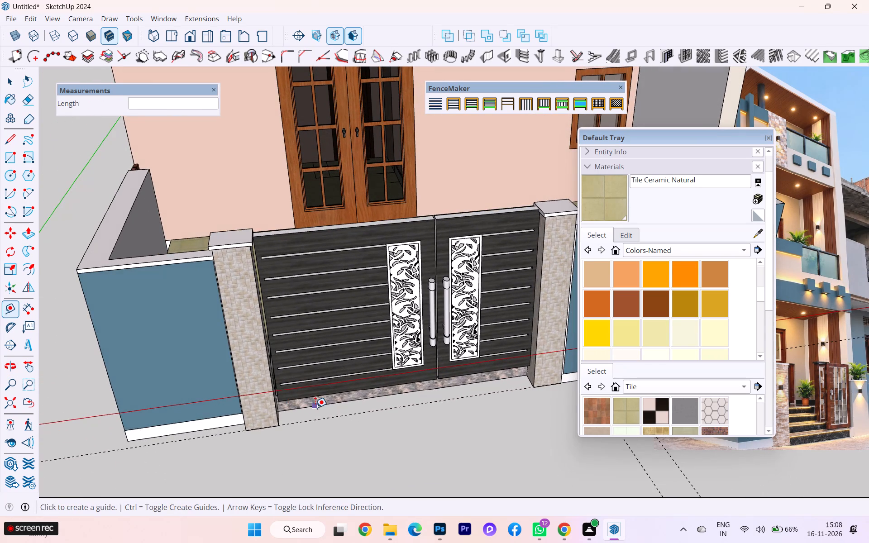
scroll(315, 408, "down", 3)
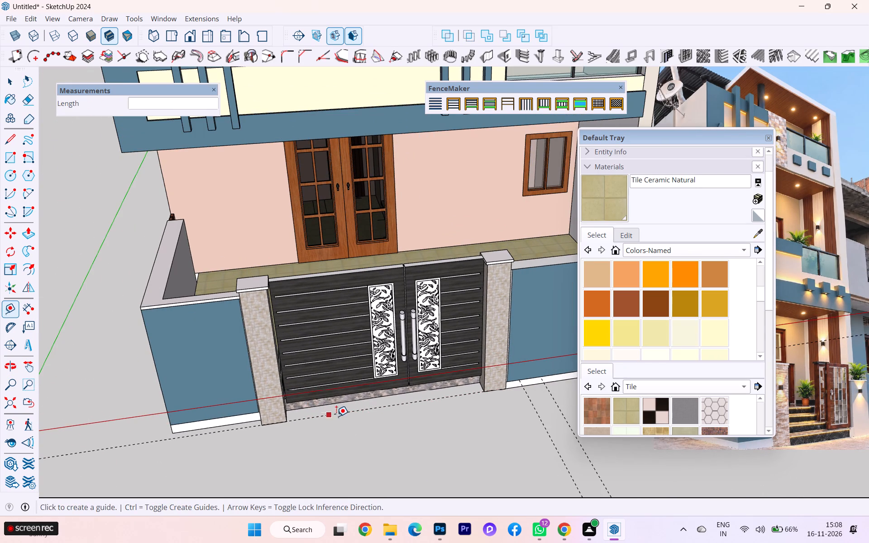
middle_click_drag(359, 416, 420, 420)
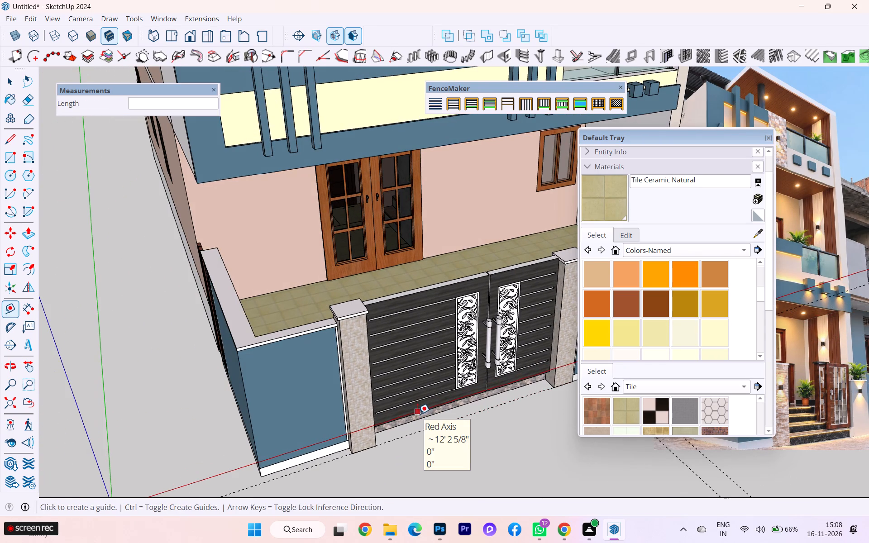
scroll(388, 416, "down", 1)
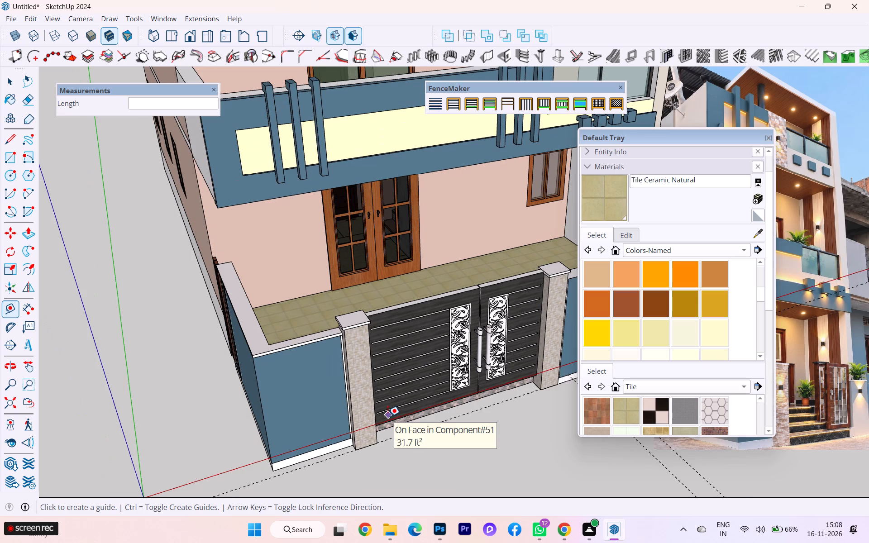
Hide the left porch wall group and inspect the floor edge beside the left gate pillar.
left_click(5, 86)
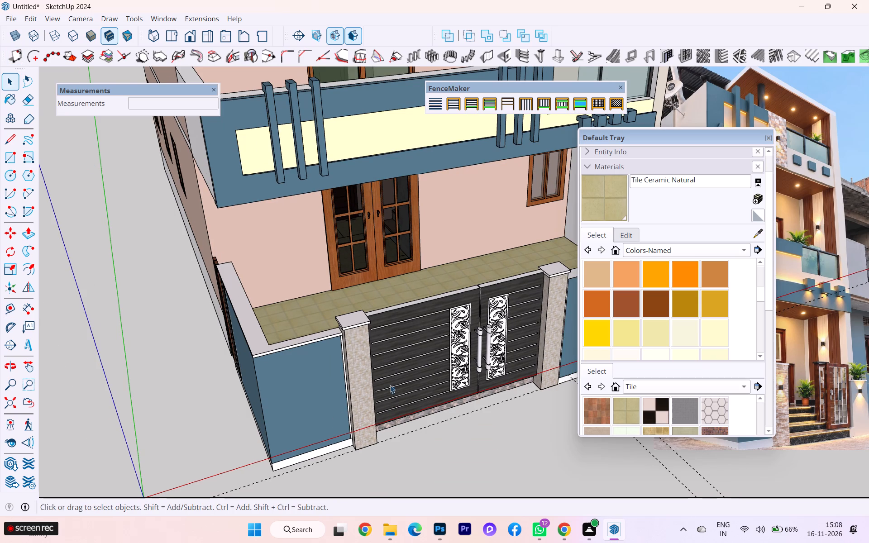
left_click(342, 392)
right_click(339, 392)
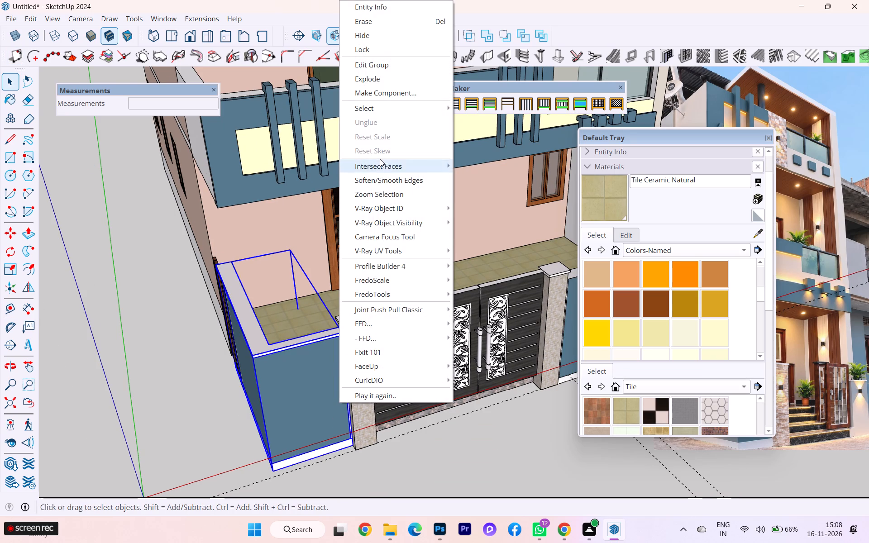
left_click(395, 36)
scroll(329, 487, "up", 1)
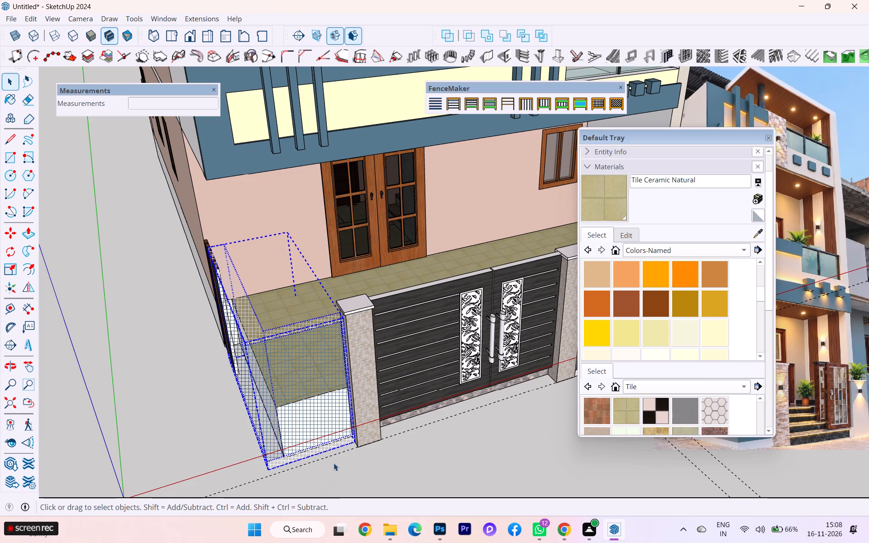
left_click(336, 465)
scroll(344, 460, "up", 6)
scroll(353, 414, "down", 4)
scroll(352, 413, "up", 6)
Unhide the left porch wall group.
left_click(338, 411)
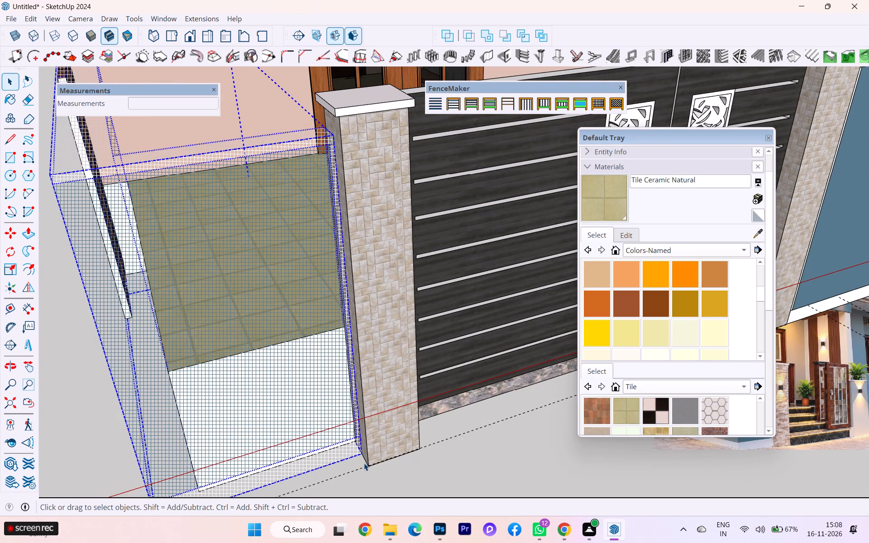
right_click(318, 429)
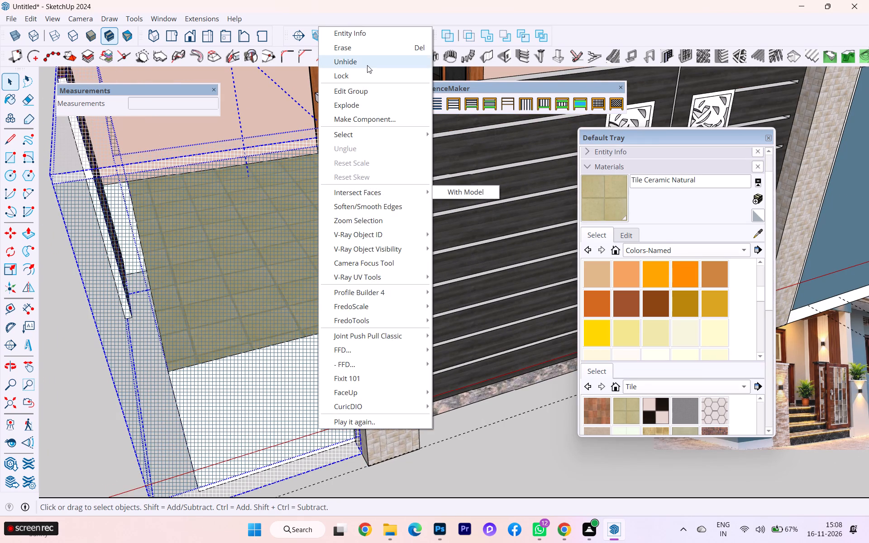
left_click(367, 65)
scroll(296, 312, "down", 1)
Move the left porch wall group about 1' 6" along the red axis, away from the left gate pillar.
left_click(278, 348)
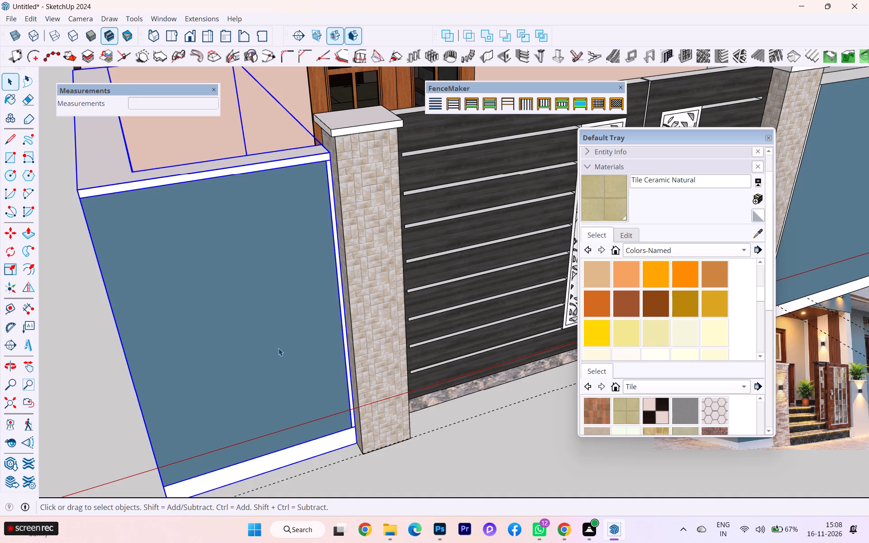
key("m")
left_click(277, 347)
left_click(200, 368)
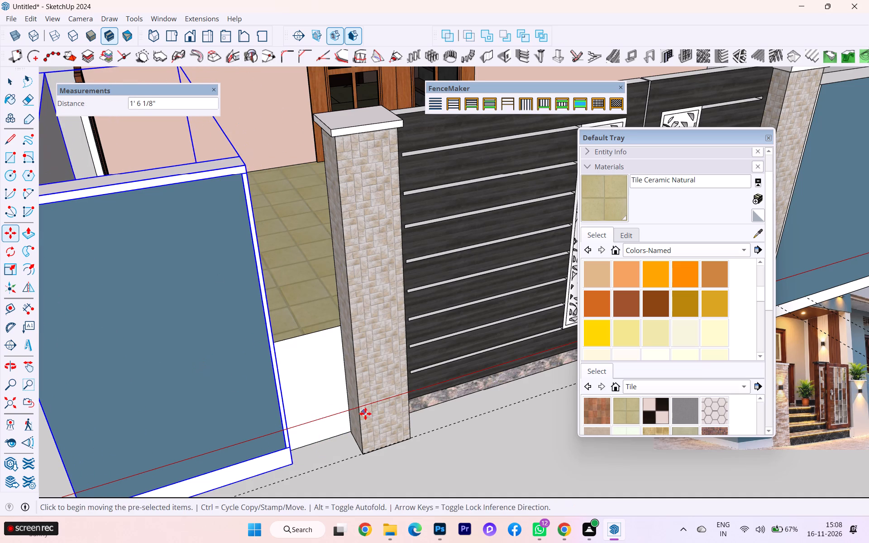
middle_click_drag(365, 414, 409, 410)
scroll(399, 415, "up", 2)
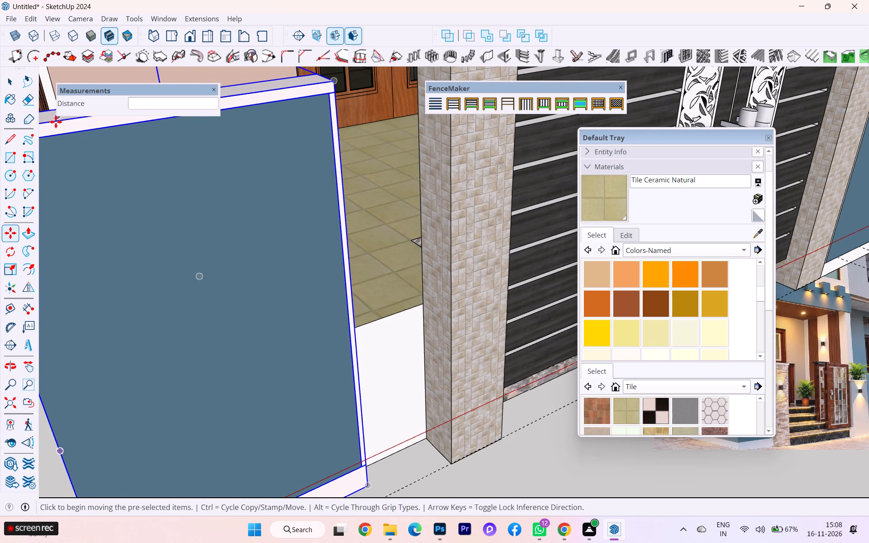
Inside the porch floor group, draw a vertical line on the white front face where it meets the left gate pillar, undoing the first attempt.
left_click(10, 76)
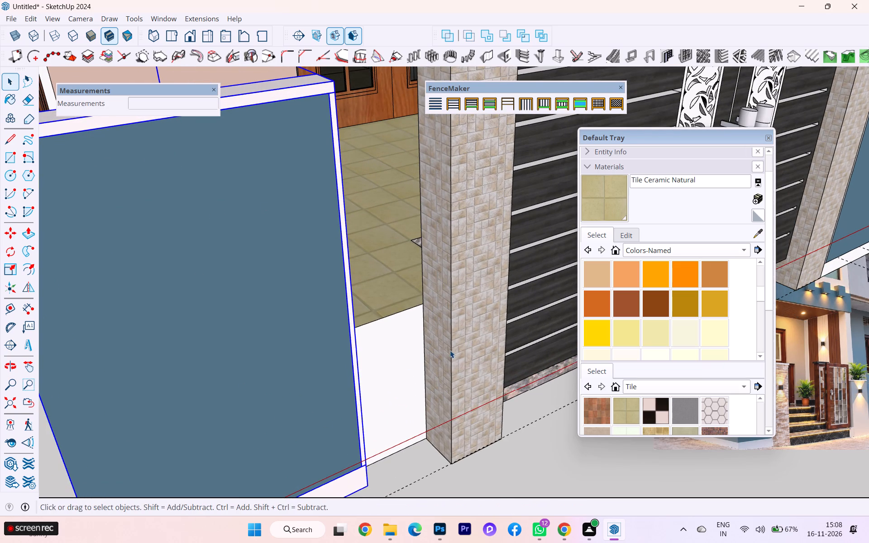
double_click(385, 362)
key("h")
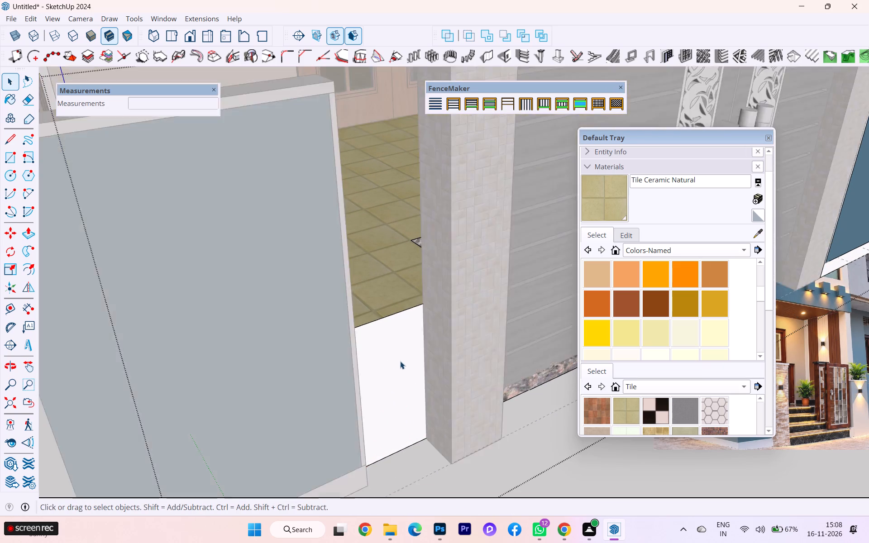
left_click(400, 361)
key("l")
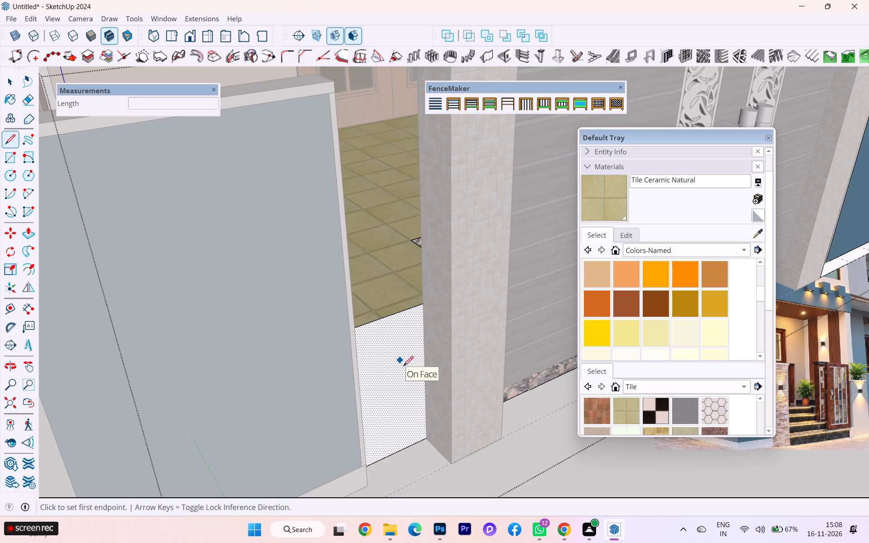
key("Return")
left_click(424, 306)
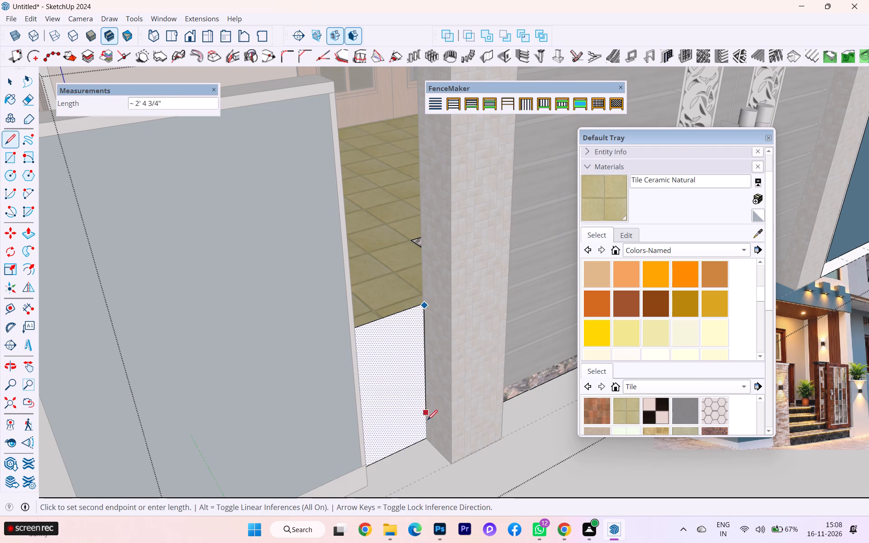
left_click(428, 438)
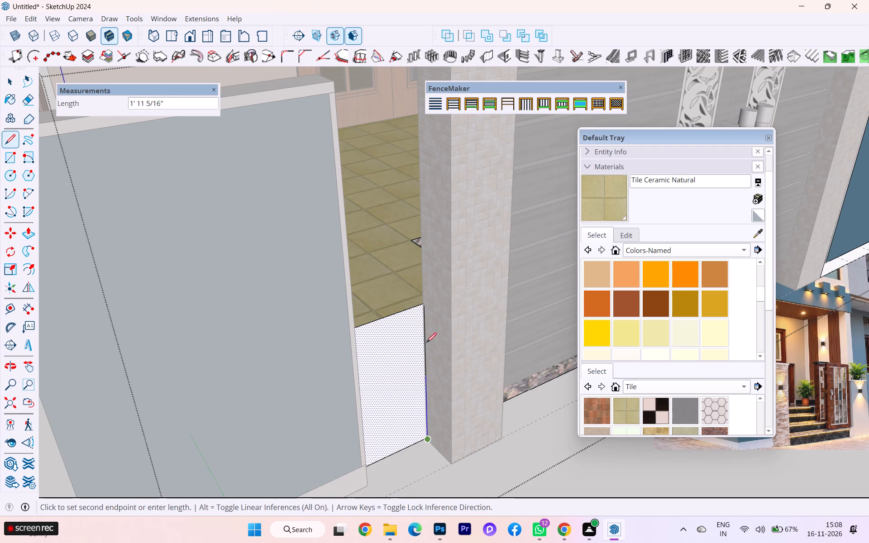
scroll(429, 319, "up", 5)
key("ctrl+z")
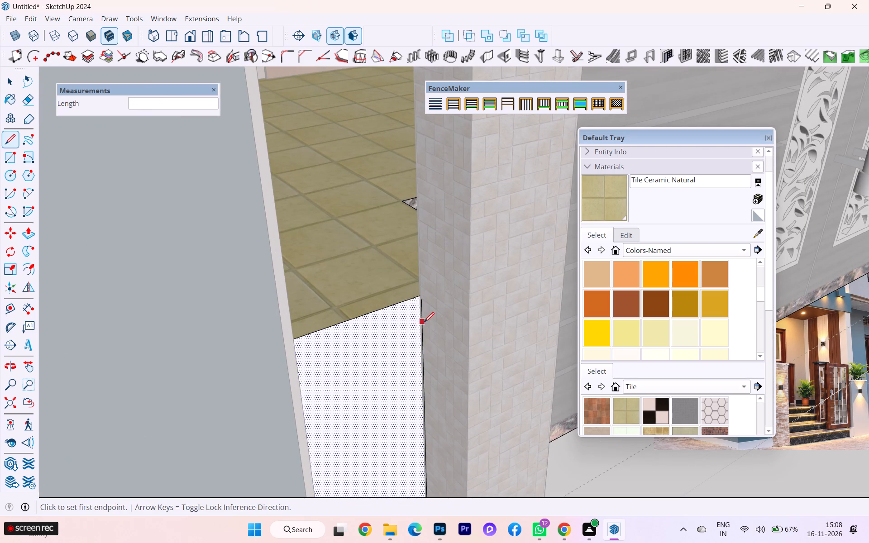
key("ctrl+z")
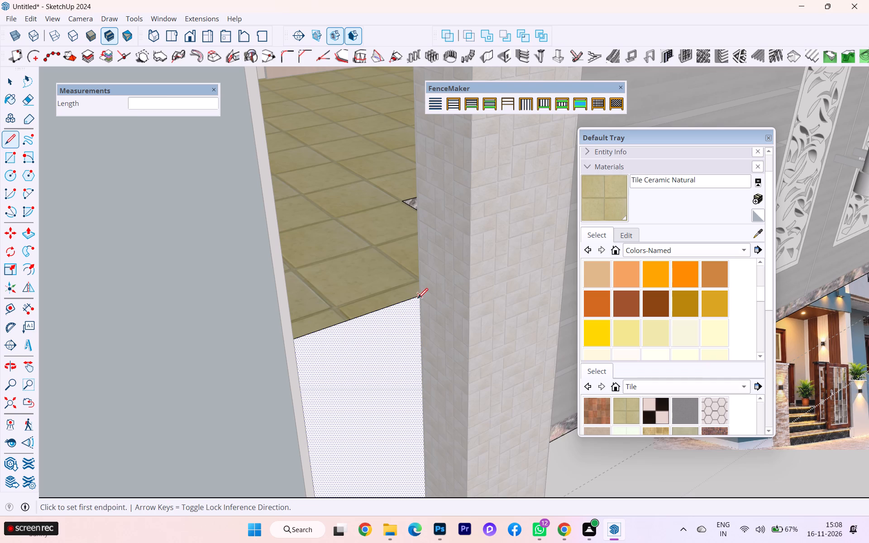
left_click(418, 298)
scroll(426, 363, "up", 1)
scroll(425, 363, "down", 4)
scroll(417, 348, "up", 1)
scroll(417, 348, "down", 1)
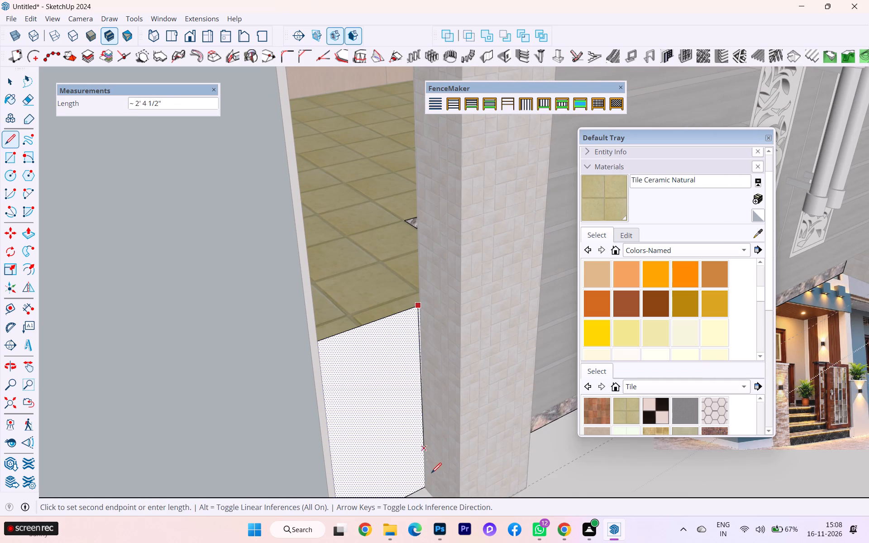
left_click(427, 490)
key("space")
scroll(407, 370, "down", 2)
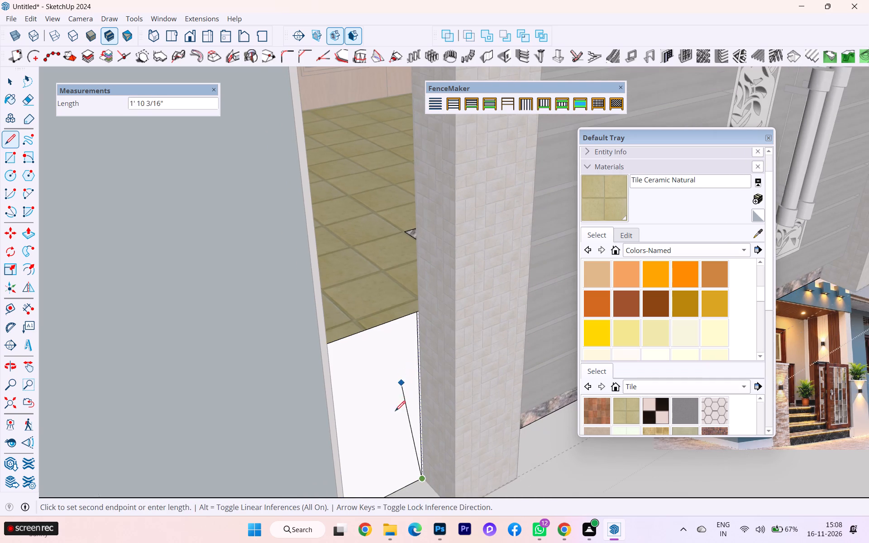
middle_click_drag(395, 415, 325, 401)
key("Escape")
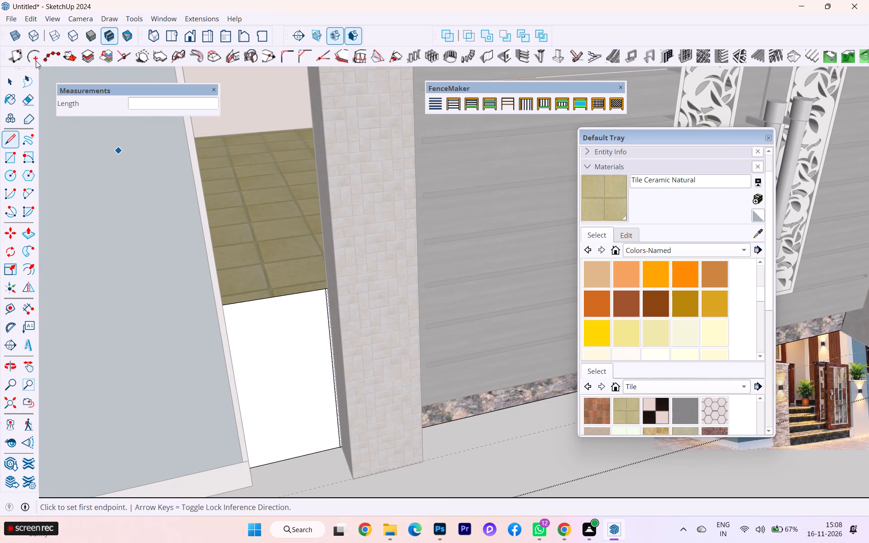
Push/Pull the white floor face beside the left gate pillar by about 1" and close the floor group.
left_click(9, 80)
left_click(296, 352)
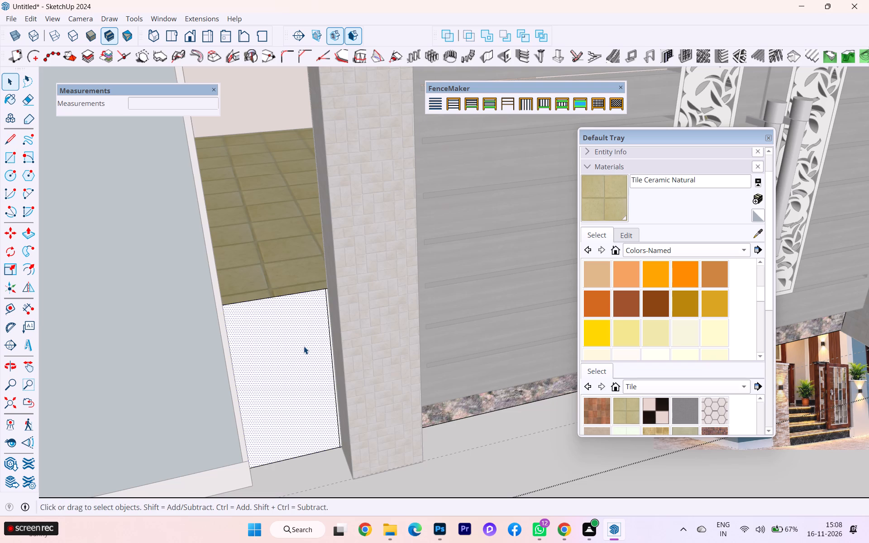
key("p")
left_click(304, 346)
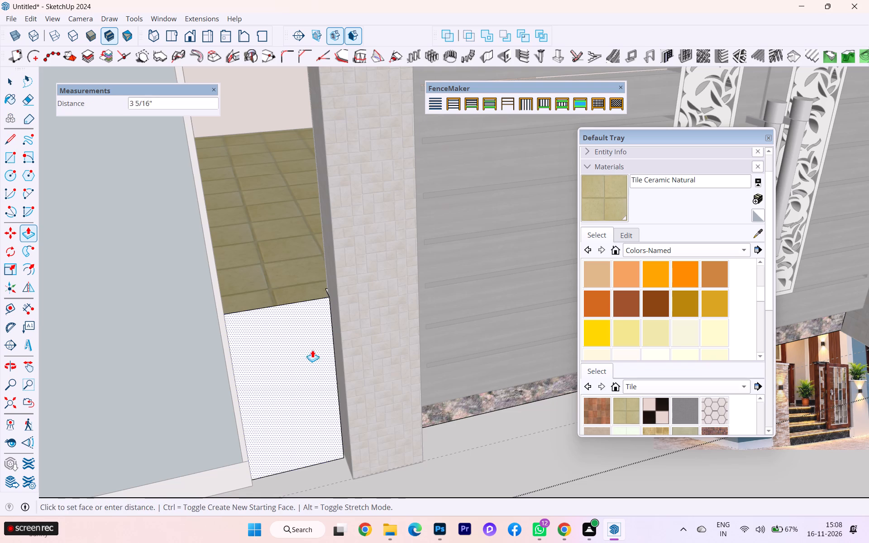
middle_click_drag(301, 348, 175, 385)
left_click(102, 272)
scroll(184, 337, "down", 2)
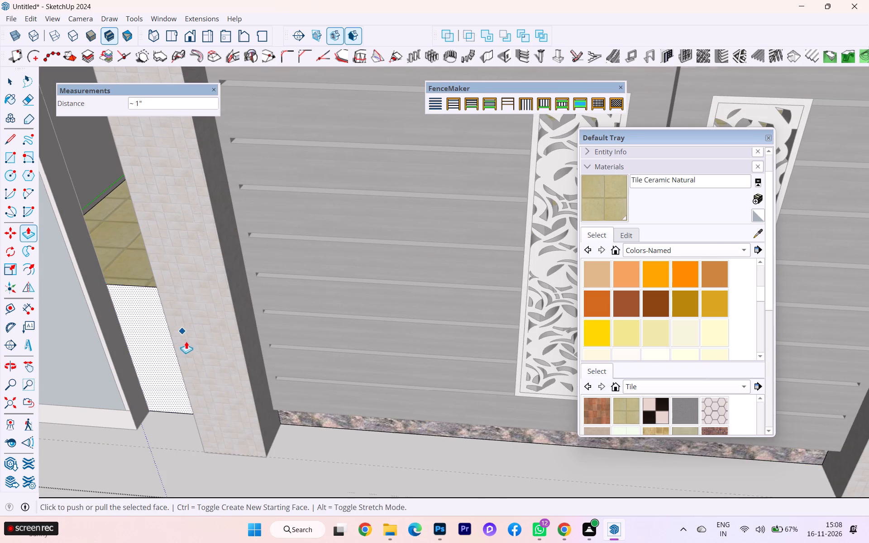
scroll(186, 341, "down", 1)
middle_click_drag(204, 348, 280, 363)
scroll(383, 323, "down", 3)
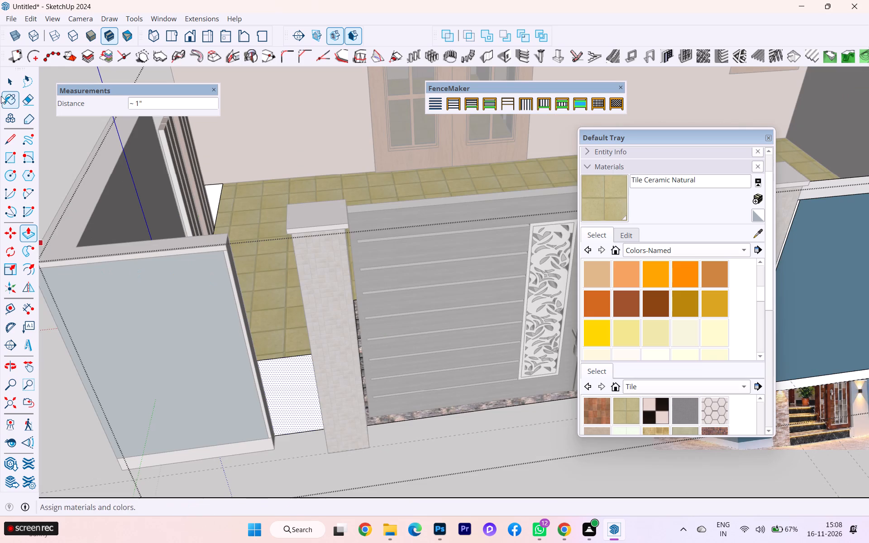
left_click(6, 83)
scroll(421, 338, "down", 3)
scroll(427, 344, "up", 1)
left_click(124, 404)
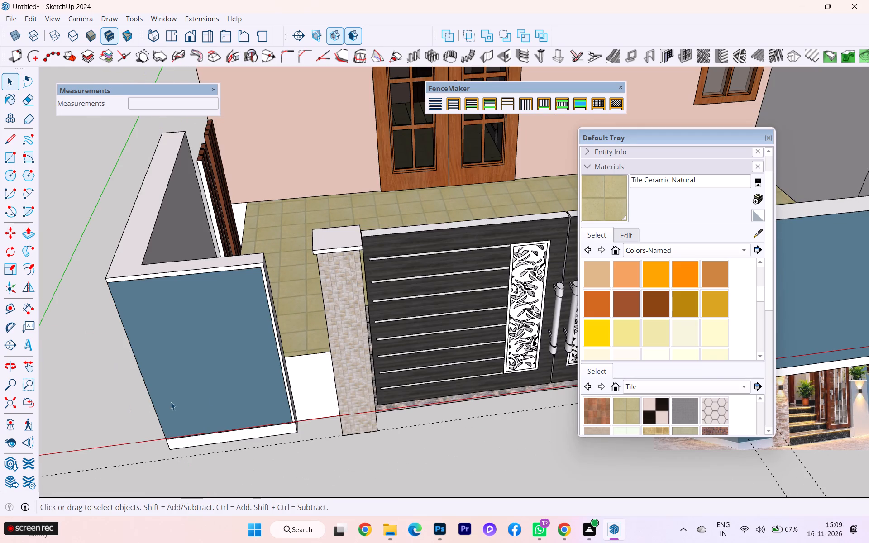
Move the left porch wall group along the red axis toward the left gate pillar until its edge meets the pillar.
left_click(248, 384)
key("m")
key("Return")
scroll(298, 407, "up", 3)
scroll(298, 407, "down", 1)
scroll(298, 407, "up", 2)
middle_click_drag(326, 418, 380, 416)
scroll(385, 443, "up", 2)
left_click(385, 457)
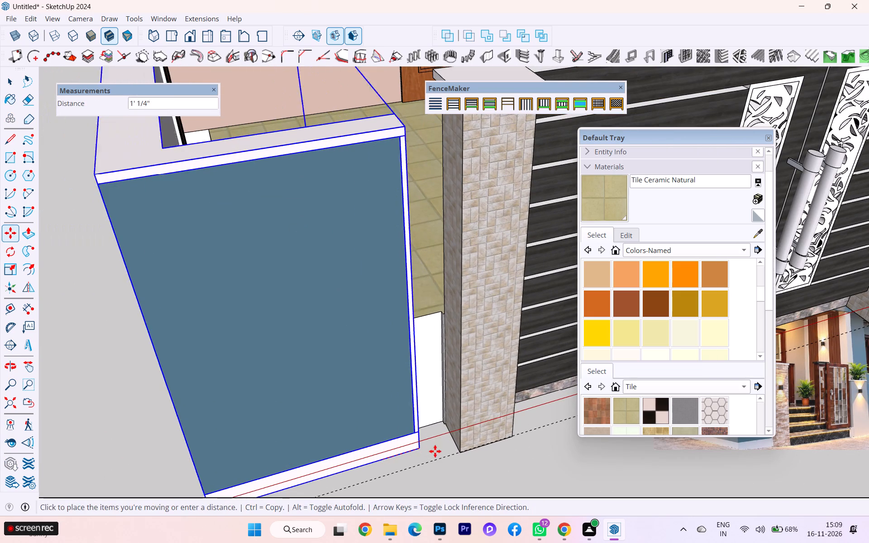
left_click(456, 440)
Inside the left porch wall group, Push/Pull the end face near the house about 1' 3 1/2" to reach the house wall, and close the group.
scroll(396, 411, "down", 1)
middle_click_drag(399, 408, 536, 389)
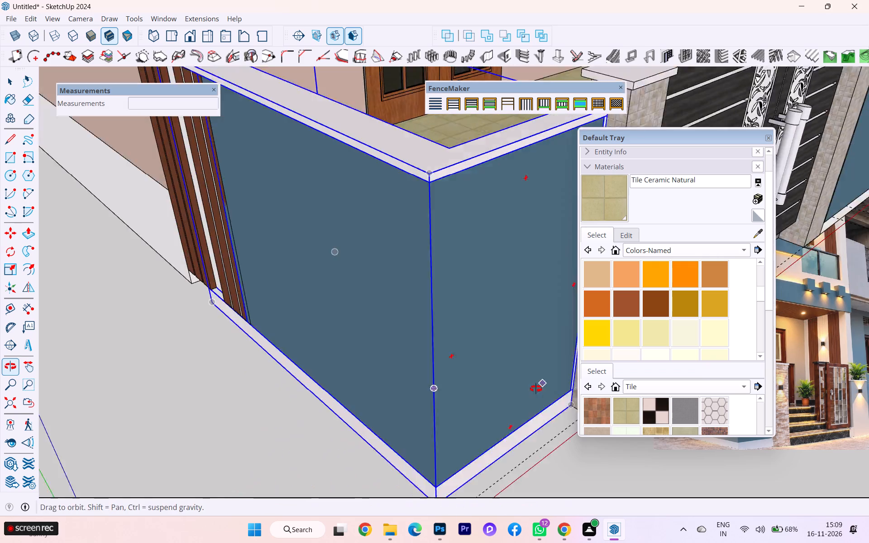
middle_click_drag(536, 389, 554, 388)
scroll(361, 358, "down", 2)
scroll(361, 358, "up", 1)
scroll(361, 358, "down", 2)
scroll(242, 384, "down", 1)
middle_click_drag(283, 388, 405, 390)
scroll(395, 371, "down", 3)
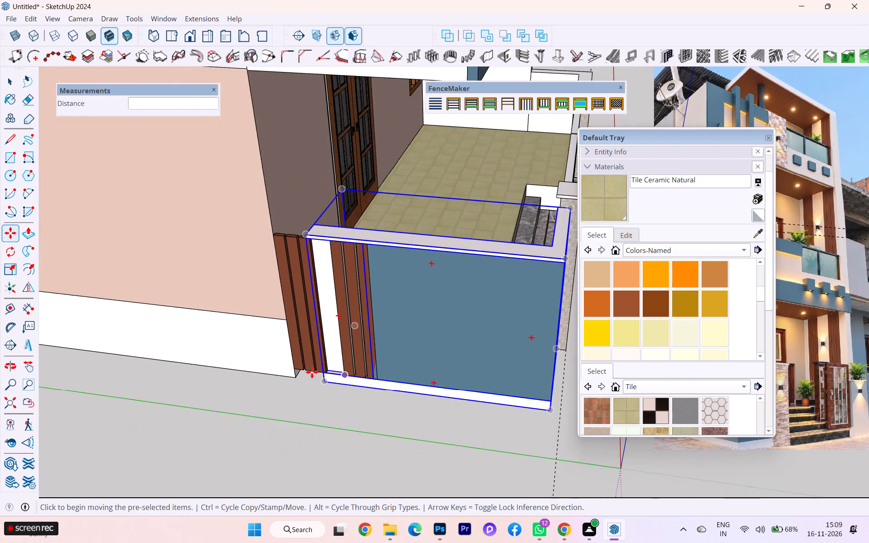
middle_click_drag(363, 371, 500, 369)
scroll(516, 334, "up", 3)
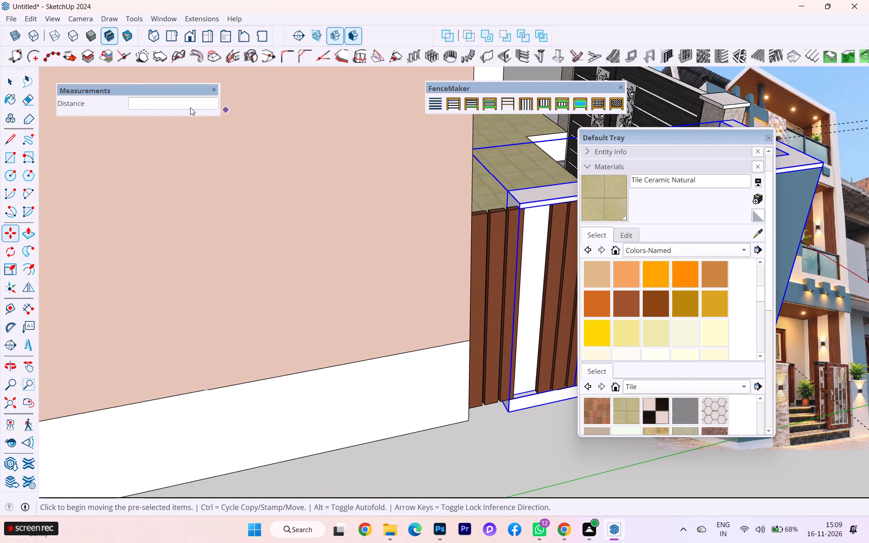
left_click(15, 84)
scroll(565, 256, "up", 3)
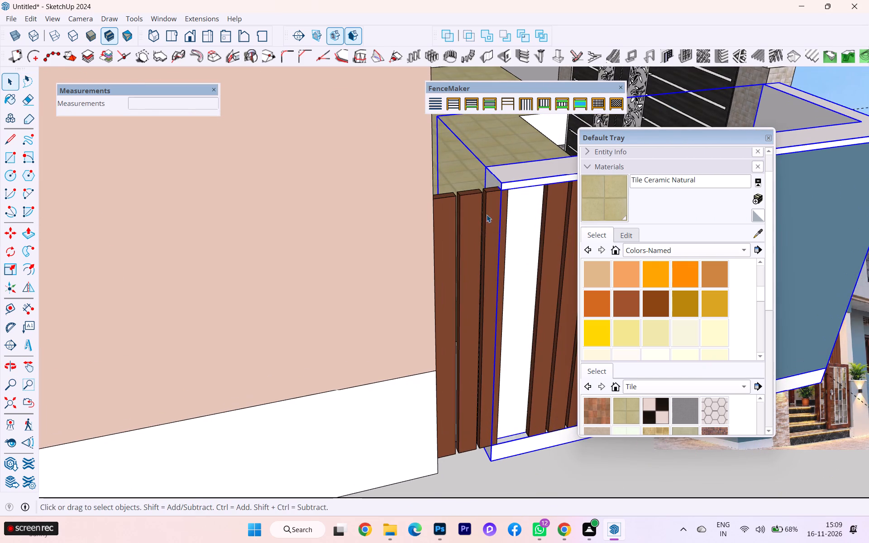
scroll(487, 203, "up", 5)
double_click(495, 172)
left_click(492, 167)
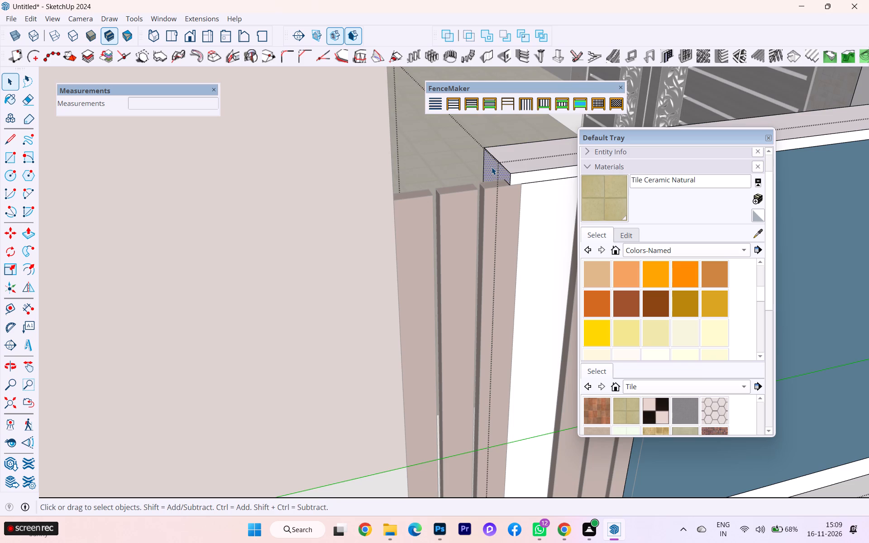
key("p")
left_click(492, 167)
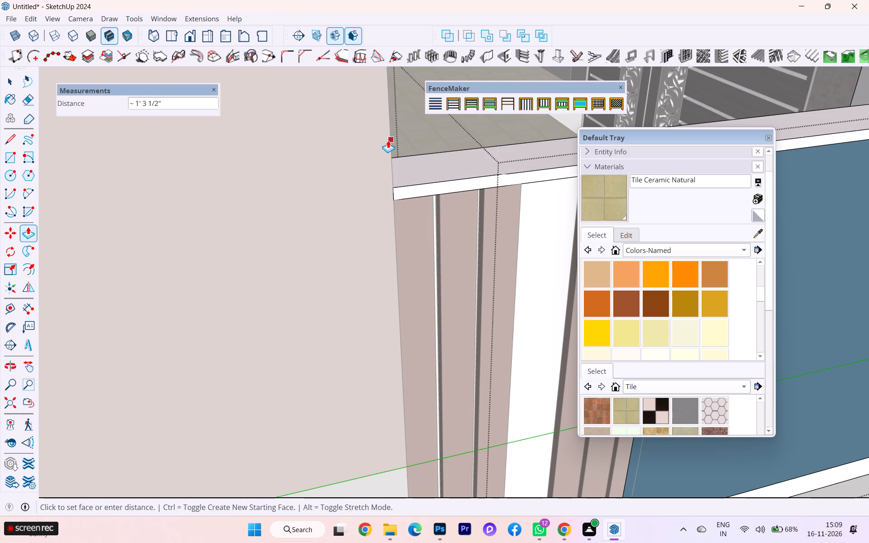
left_click(388, 140)
middle_click_drag(392, 253, 123, 268)
scroll(348, 259, "down", 2)
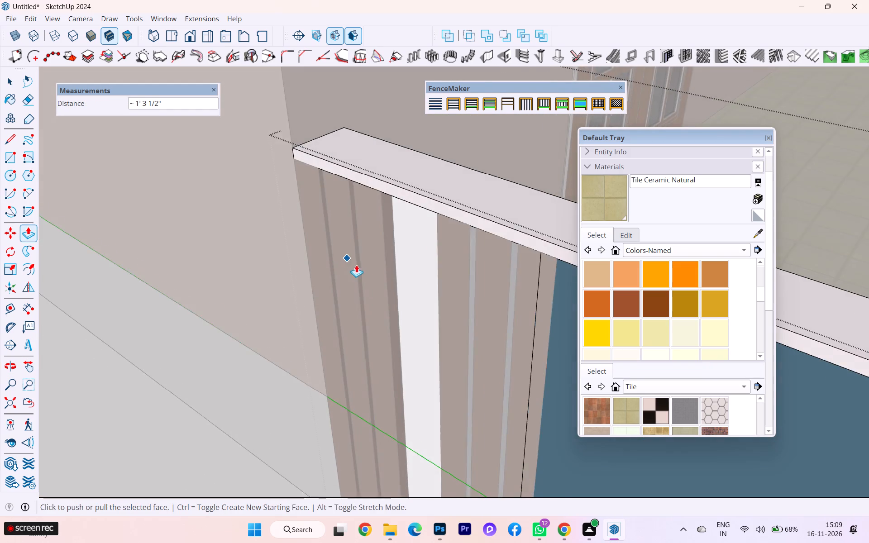
scroll(356, 265, "down", 2)
left_click(17, 57)
left_click(5, 90)
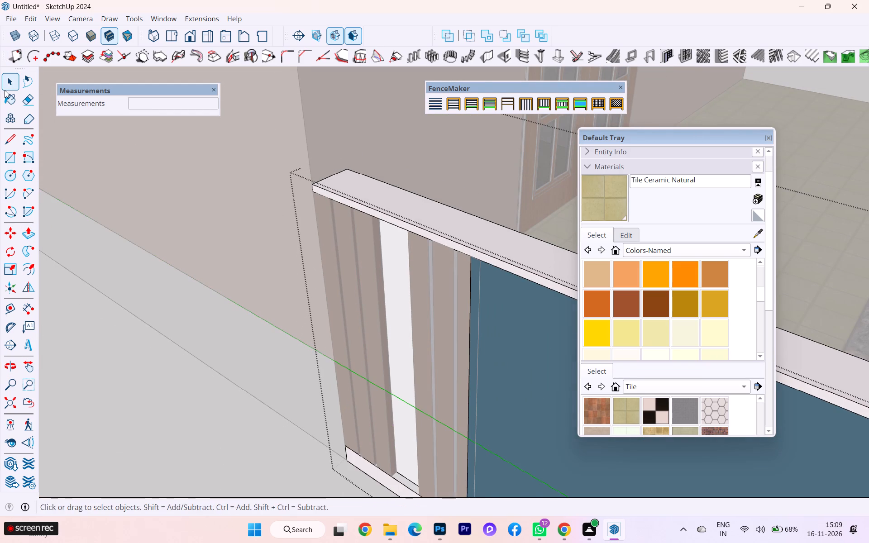
left_click(9, 83)
left_click(104, 328)
Examine the extended wall's base and wood slats where they meet the house plinth.
scroll(235, 306, "down", 3)
scroll(270, 308, "up", 1)
scroll(278, 309, "down", 1)
middle_click_drag(426, 463, 493, 437)
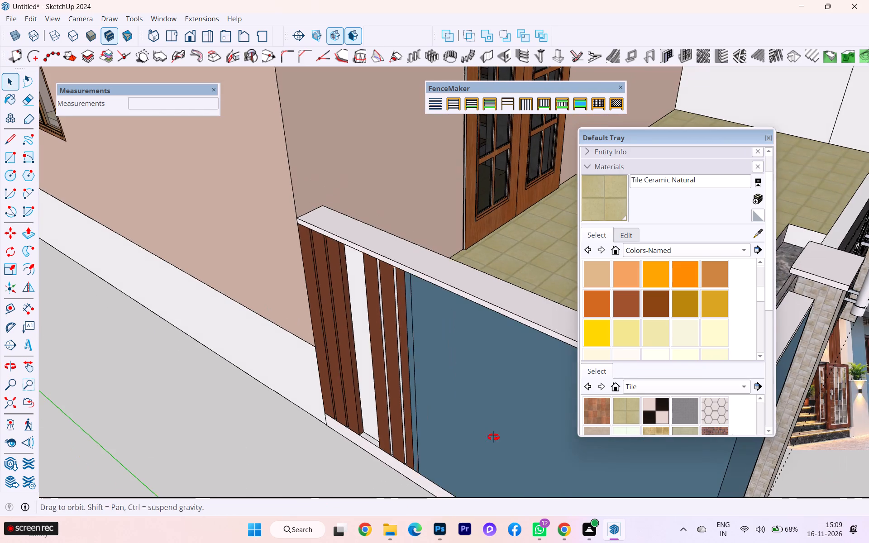
middle_click_drag(493, 437, 523, 395)
scroll(312, 404, "down", 2)
scroll(505, 373, "up", 4)
scroll(542, 349, "up", 3)
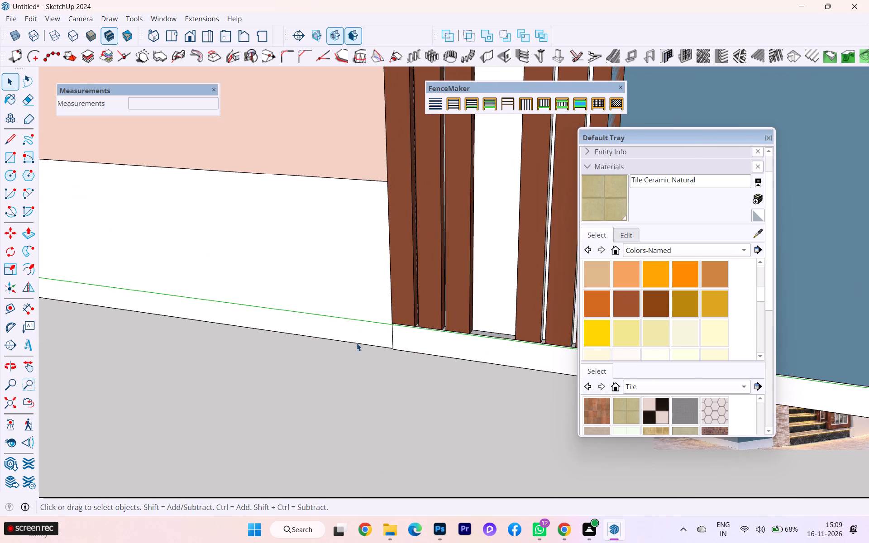
scroll(291, 344, "down", 4)
scroll(252, 349, "down", 1)
scroll(386, 349, "down", 2)
scroll(386, 350, "up", 1)
scroll(386, 351, "down", 1)
scroll(471, 360, "down", 1)
scroll(471, 361, "up", 1)
scroll(499, 245, "up", 2)
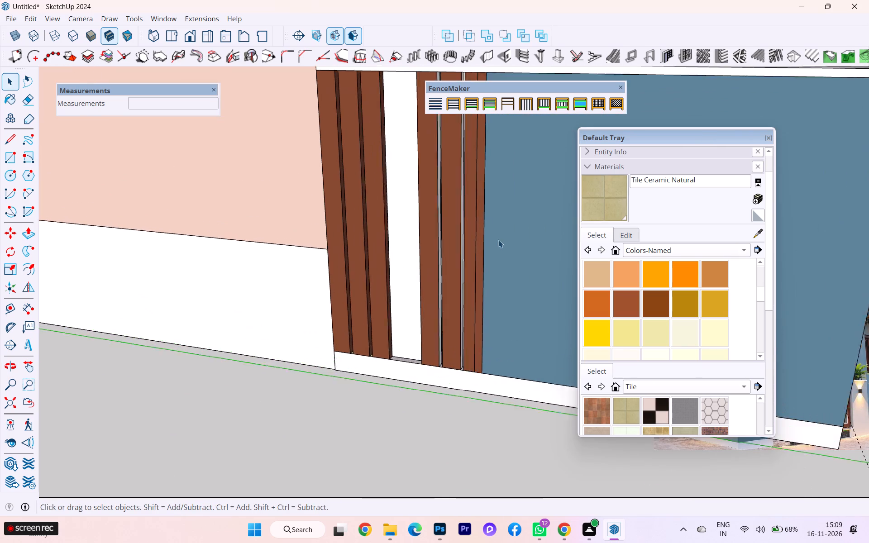
Move the three wood slats beside the blue panel about 3 3/16" along the green axis, and snap their bottom corner to the panel's edge.
scroll(498, 240, "up", 3)
middle_click_drag(476, 332, 610, 370)
scroll(571, 347, "up", 3)
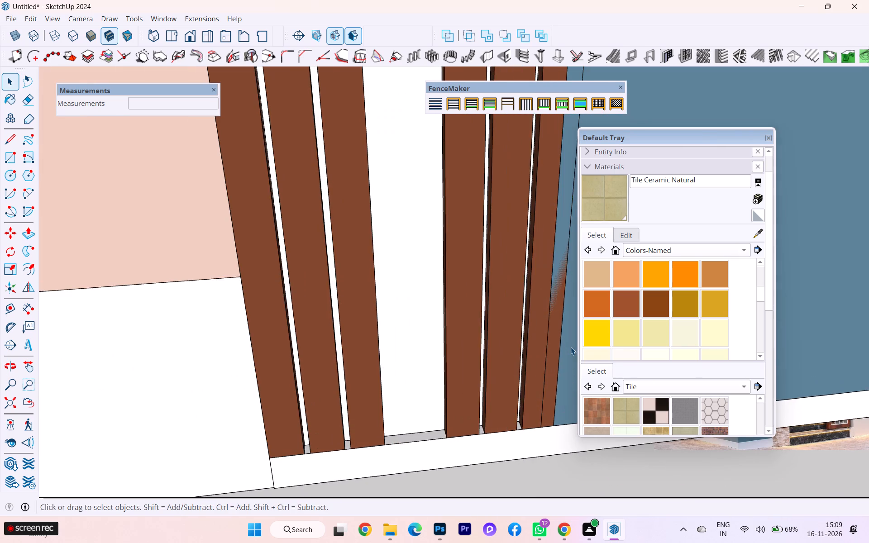
left_click(538, 355)
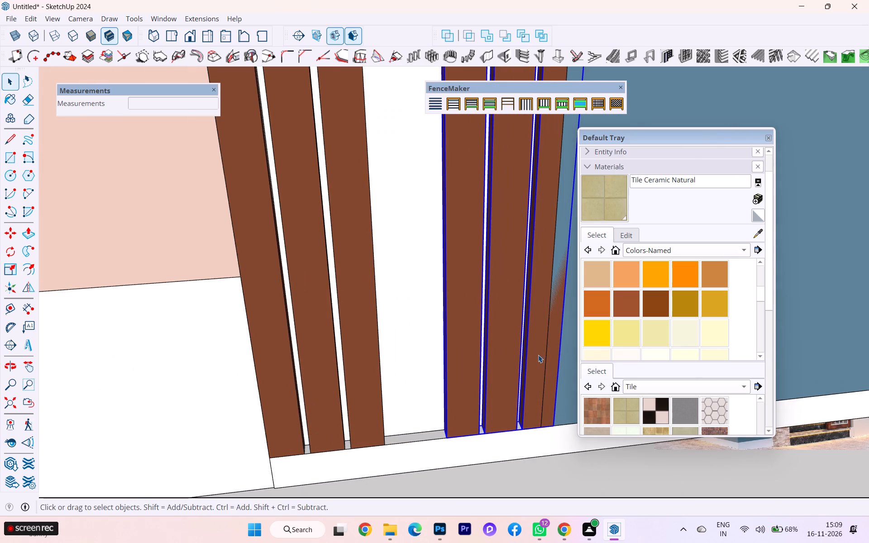
key("m")
left_click(538, 355)
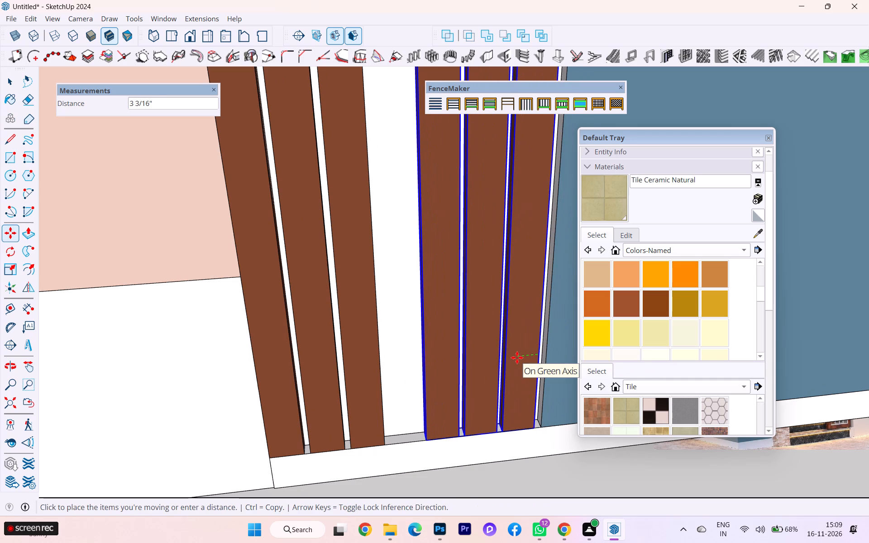
left_click(517, 357)
scroll(536, 434, "up", 3)
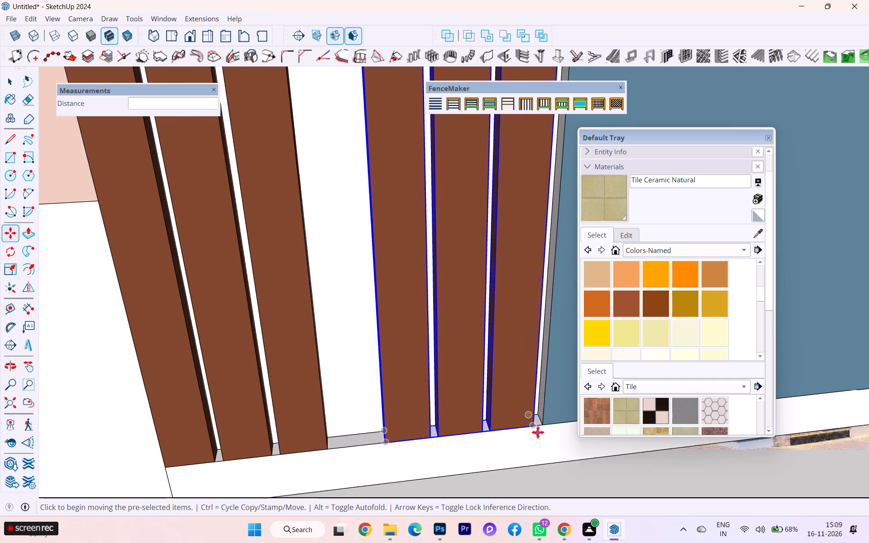
left_click(537, 426)
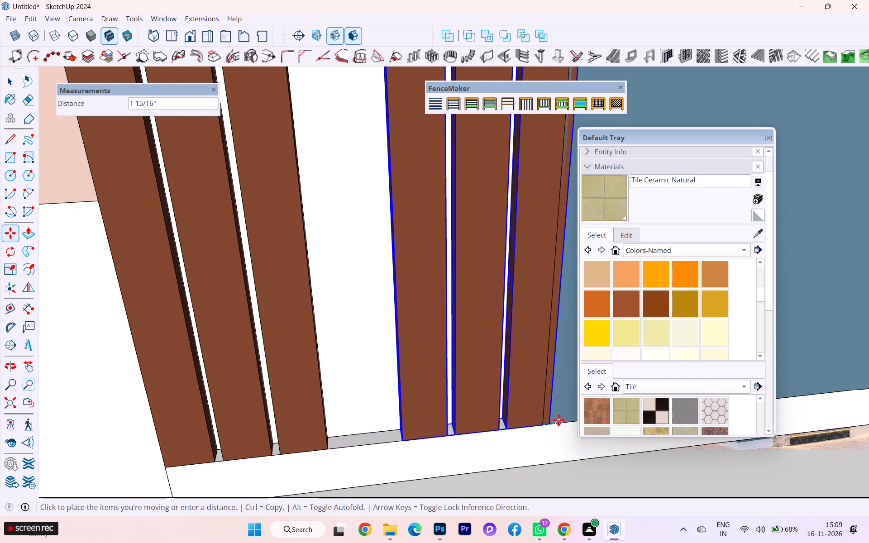
left_click(551, 421)
Clear the selection and examine the left porch wall, its slats and the gate pillar from the outer corner.
scroll(501, 398, "down", 4)
scroll(479, 394, "up", 1)
scroll(475, 397, "down", 2)
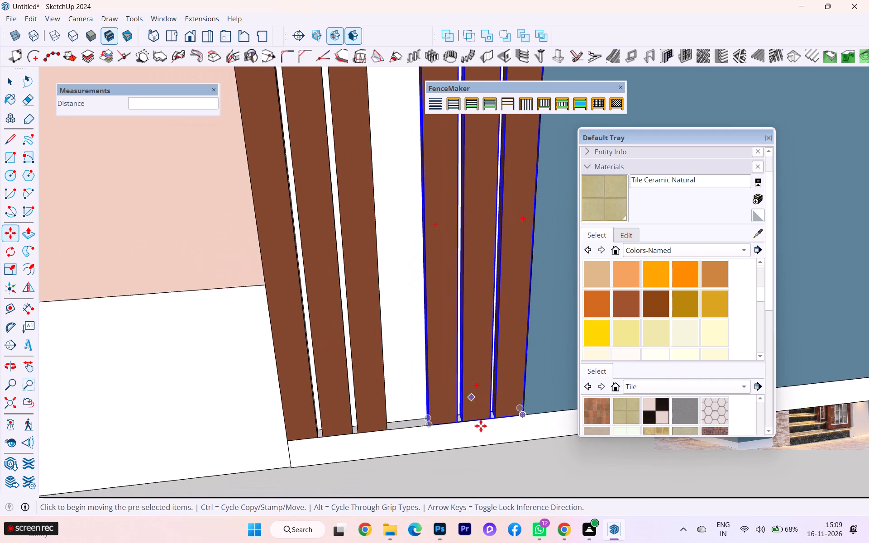
scroll(481, 426, "down", 2)
scroll(511, 443, "up", 2)
scroll(511, 443, "down", 8)
scroll(529, 460, "up", 1)
scroll(529, 460, "down", 2)
middle_click_drag(498, 469, 227, 475)
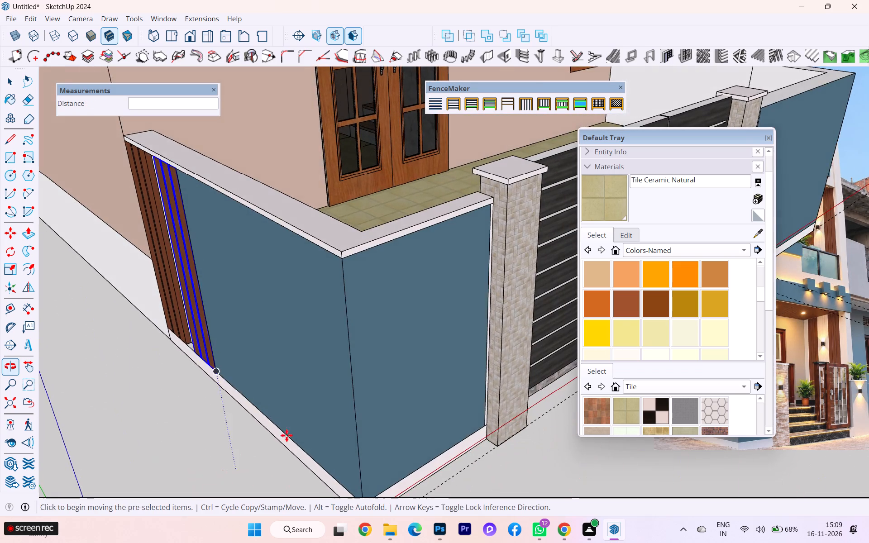
scroll(398, 376, "down", 4)
scroll(419, 375, "up", 2)
scroll(423, 375, "down", 3)
key("Escape")
middle_click_drag(382, 361, 411, 302)
left_click(3, 83)
left_click(130, 291)
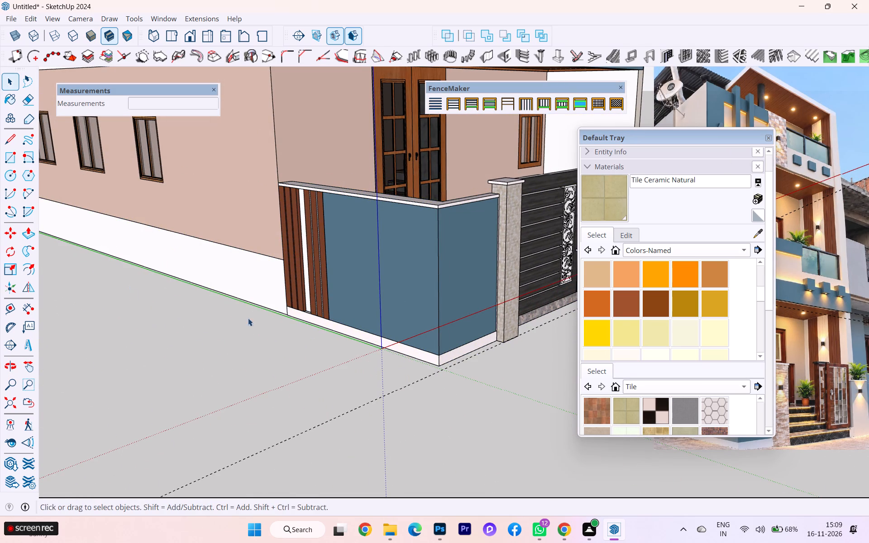
Examine the left porch wall's wood slats and base, and the front walls on both sides of the gate.
left_click(241, 361)
left_click(303, 354)
scroll(305, 327, "up", 8)
scroll(342, 298, "down", 2)
scroll(342, 298, "up", 1)
scroll(342, 298, "down", 1)
scroll(342, 298, "up", 2)
left_click(261, 390)
middle_click_drag(352, 338, 503, 344)
scroll(509, 329, "up", 3)
scroll(427, 339, "down", 3)
scroll(142, 354, "down", 1)
scroll(142, 354, "up", 1)
scroll(142, 354, "down", 4)
scroll(142, 354, "up", 1)
scroll(142, 354, "down", 1)
scroll(305, 350, "down", 1)
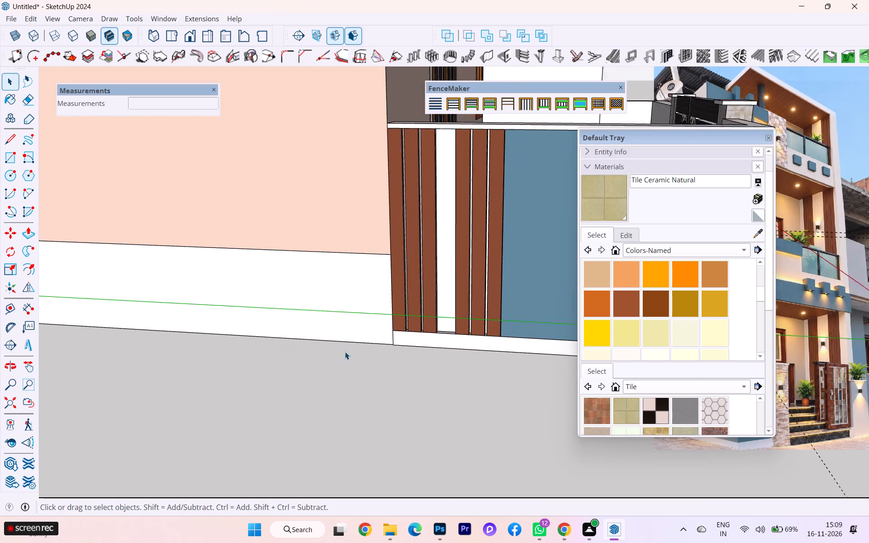
scroll(345, 352, "down", 3)
middle_click_drag(396, 369, 43, 382)
scroll(356, 352, "down", 8)
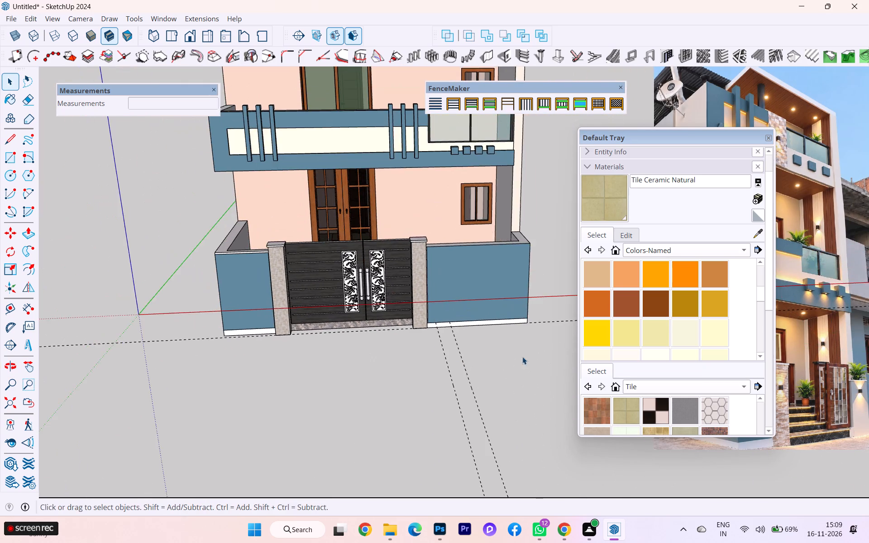
scroll(467, 336, "up", 7)
scroll(466, 318, "down", 3)
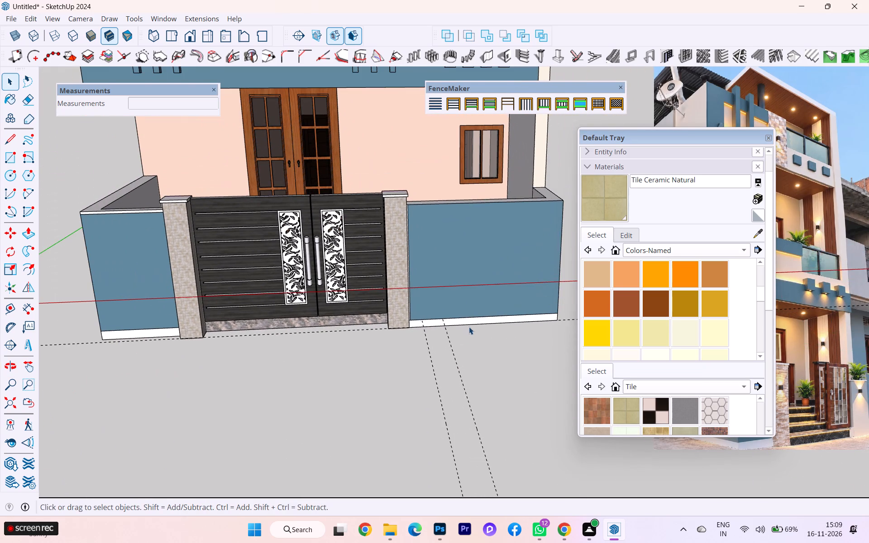
Inside the porch base and wall group, paint the right porch wall's white outer side face with the blue sampled from its front face, and close the group.
scroll(470, 333, "down", 1)
middle_click_drag(469, 334, 201, 377)
middle_click(201, 377)
scroll(310, 321, "down", 3)
left_click(278, 272)
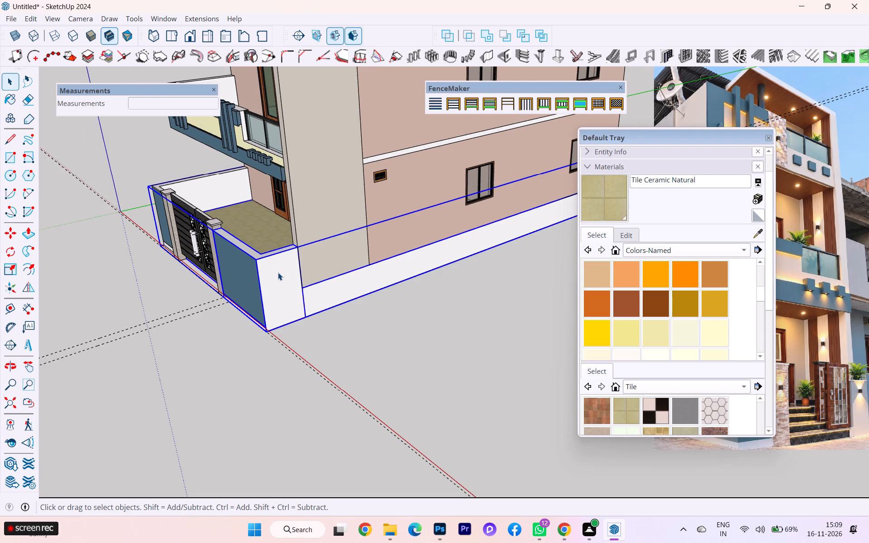
double_click(278, 272)
left_click(276, 272)
left_click(276, 272)
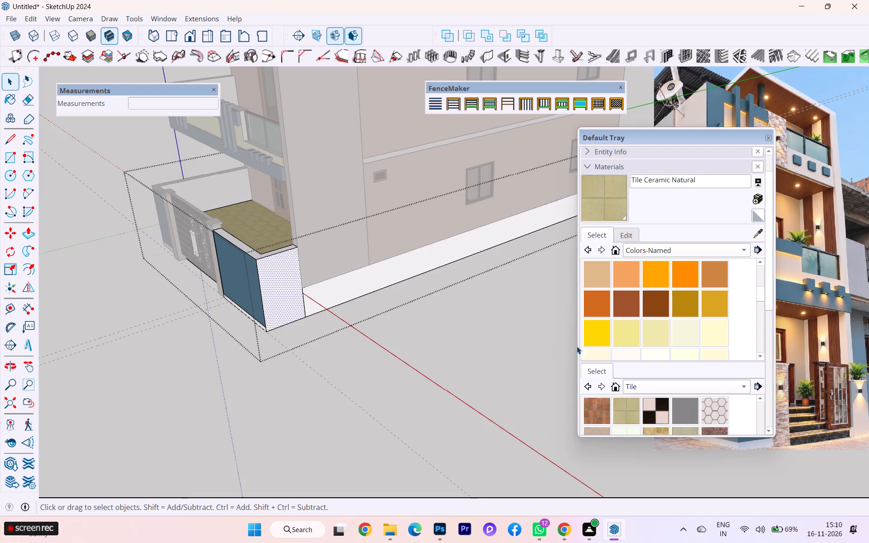
left_click(757, 237)
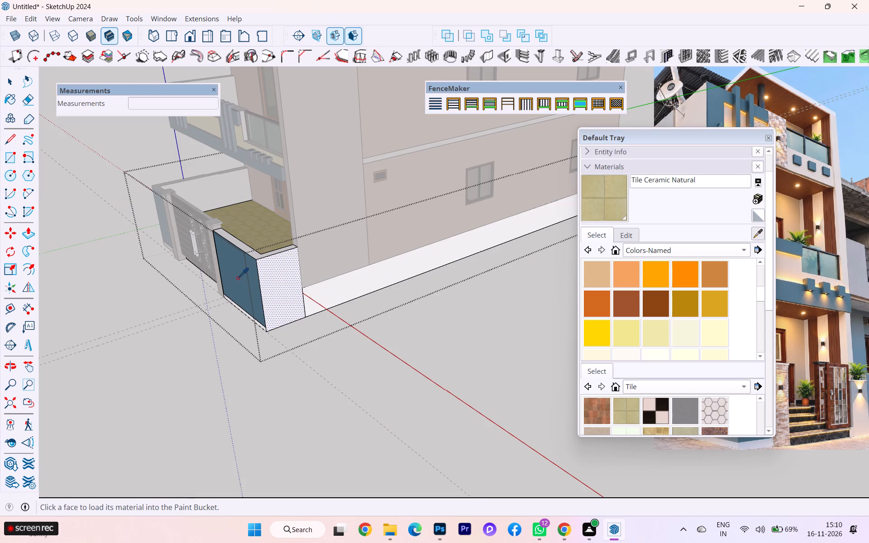
left_click(237, 278)
left_click(271, 271)
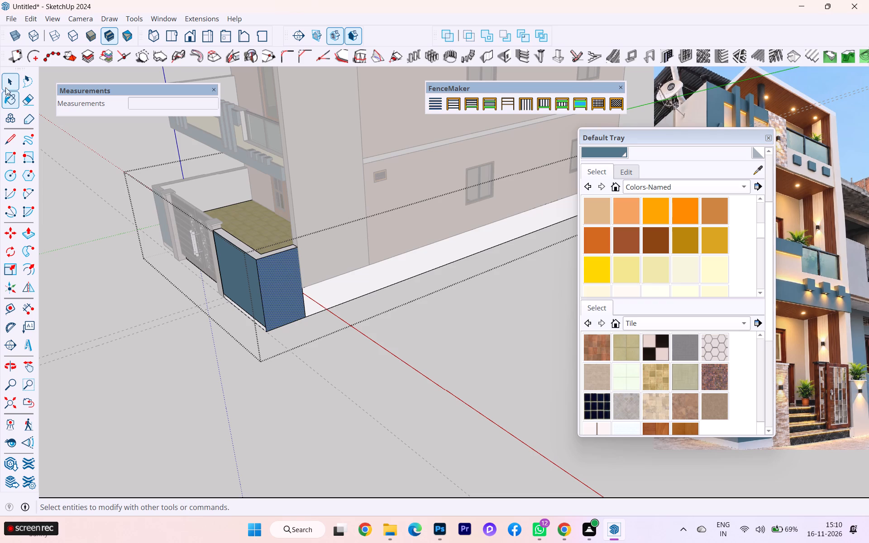
left_click(5, 81)
left_click(133, 282)
Delete all construction guides from the model.
scroll(286, 303, "down", 1)
middle_click_drag(313, 303, 332, 302)
middle_click_drag(344, 300, 524, 228)
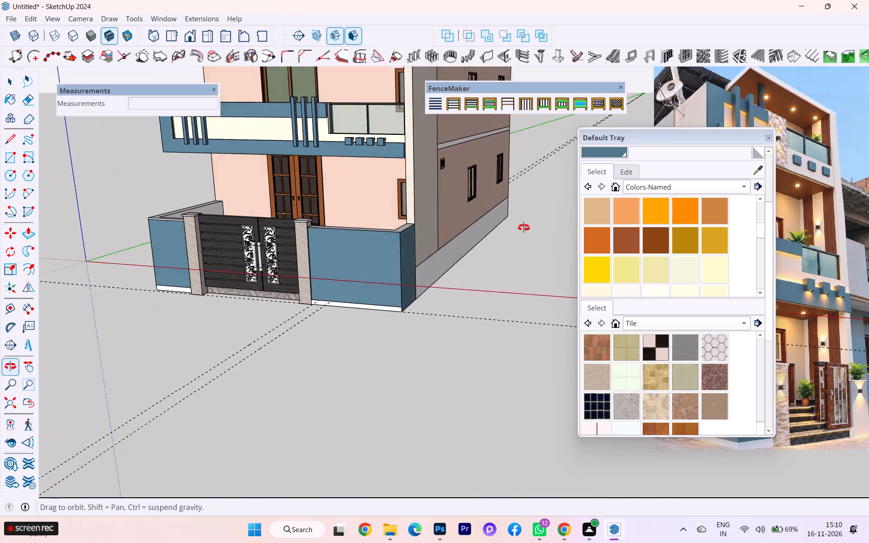
middle_click_drag(524, 228, 531, 219)
middle_click(531, 219)
scroll(387, 276, "down", 2)
middle_click_drag(390, 287, 449, 272)
middle_click(449, 272)
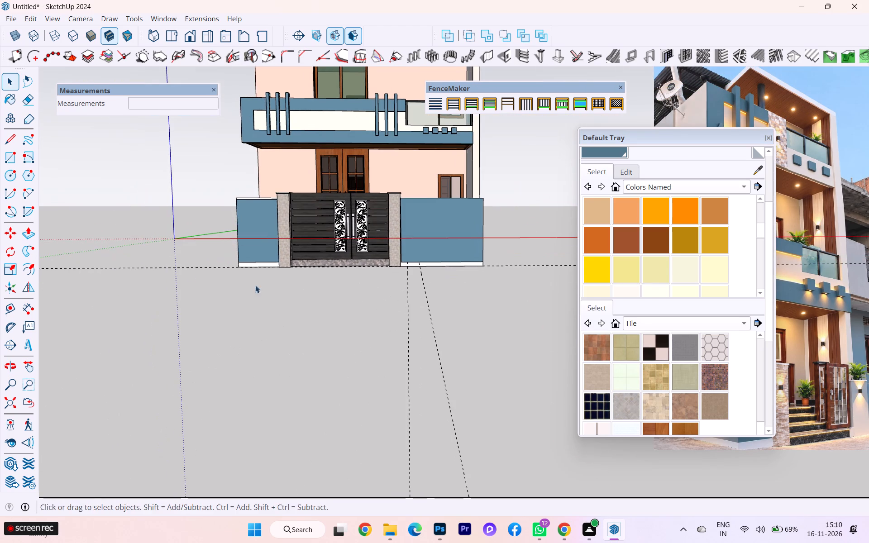
left_click(28, 16)
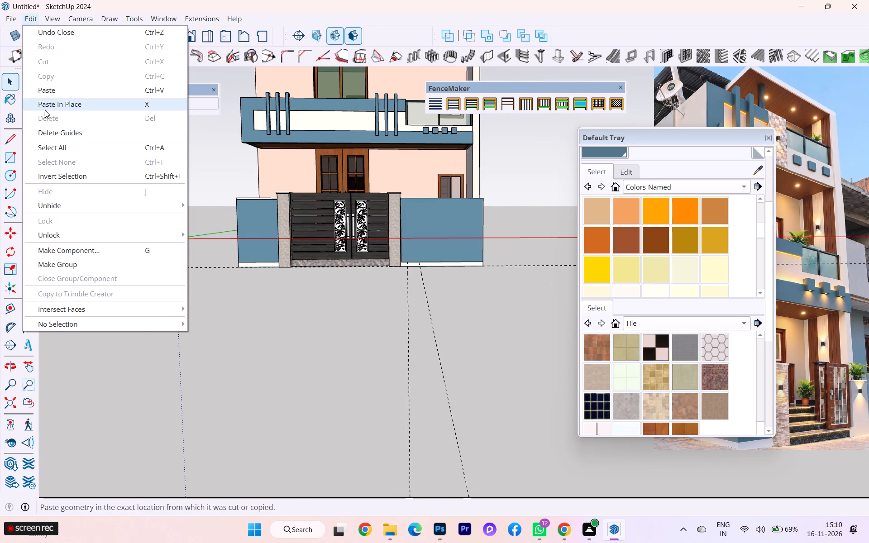
left_click(55, 129)
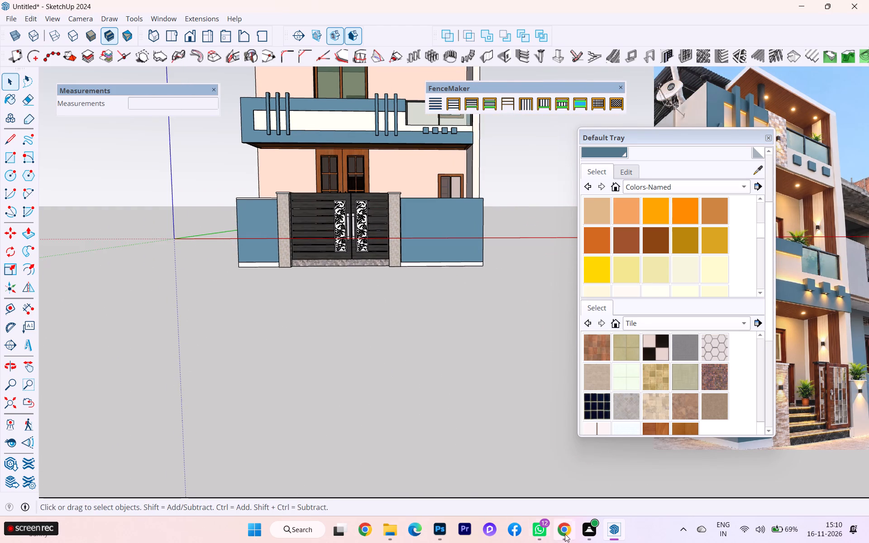
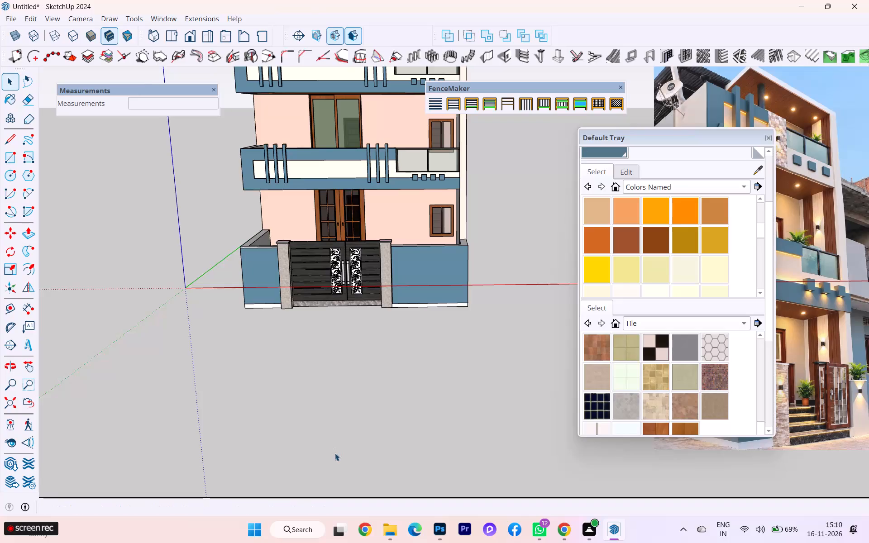
Examine the house model's front facade, side wall, balconies and boundary gate from several viewpoints.
scroll(396, 462, "up", 1)
scroll(396, 462, "down", 2)
scroll(406, 456, "up", 1)
scroll(406, 456, "down", 2)
scroll(413, 455, "up", 1)
scroll(413, 455, "down", 3)
scroll(414, 455, "up", 1)
scroll(414, 455, "down", 2)
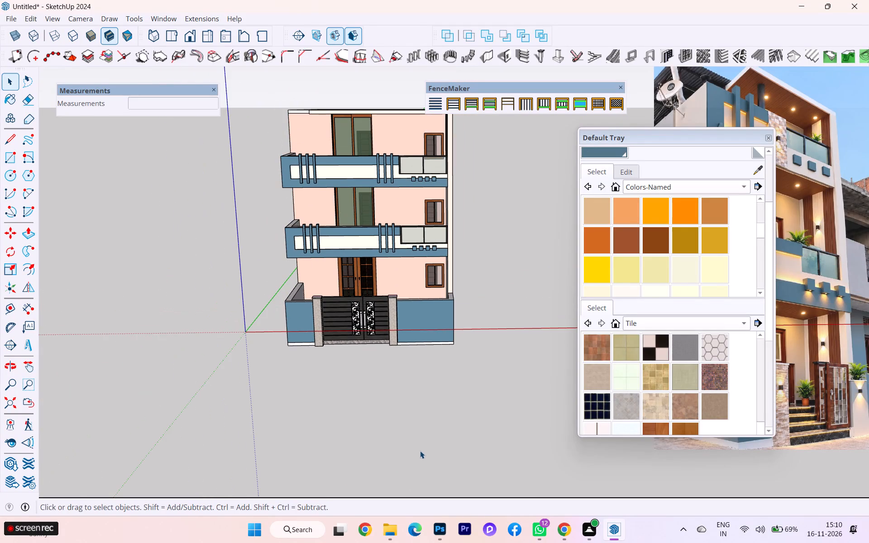
scroll(372, 336, "up", 2)
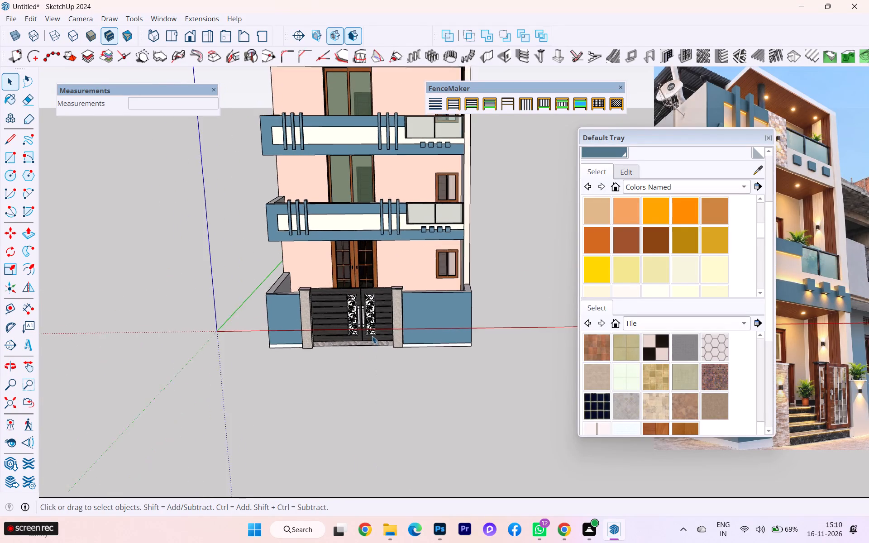
scroll(372, 336, "down", 5)
scroll(349, 401, "down", 2)
scroll(366, 355, "up", 2)
left_click(311, 358)
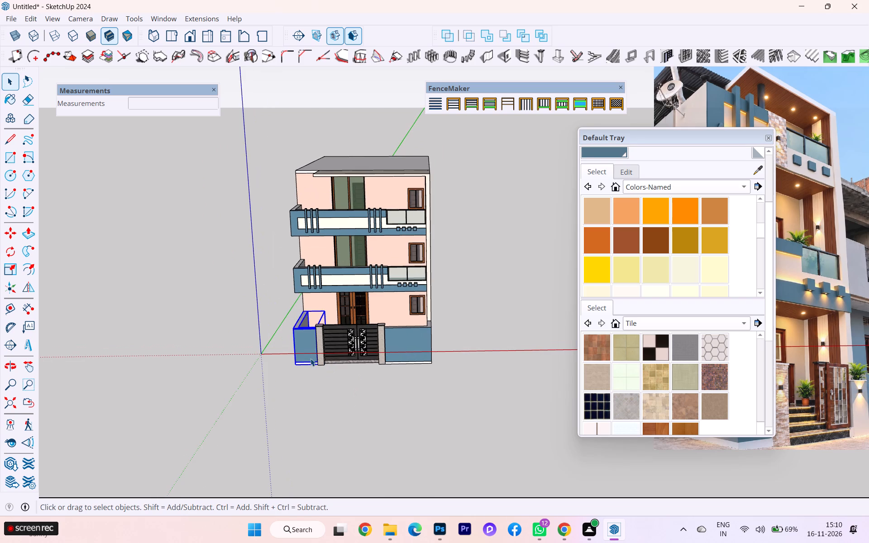
scroll(310, 358, "up", 3)
left_click(320, 380)
scroll(364, 359, "down", 4)
scroll(364, 391, "up", 2)
scroll(364, 391, "down", 1)
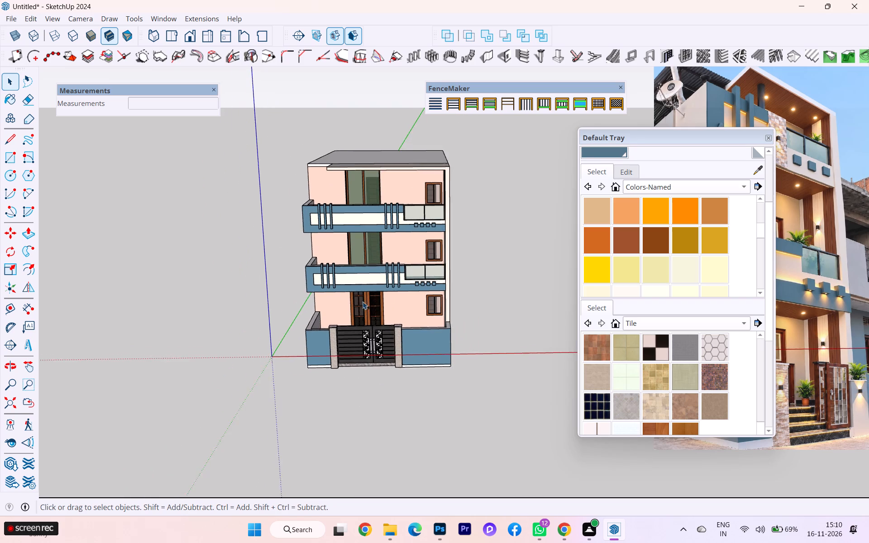
left_click_drag(289, 137, 477, 423)
scroll(417, 313, "up", 1)
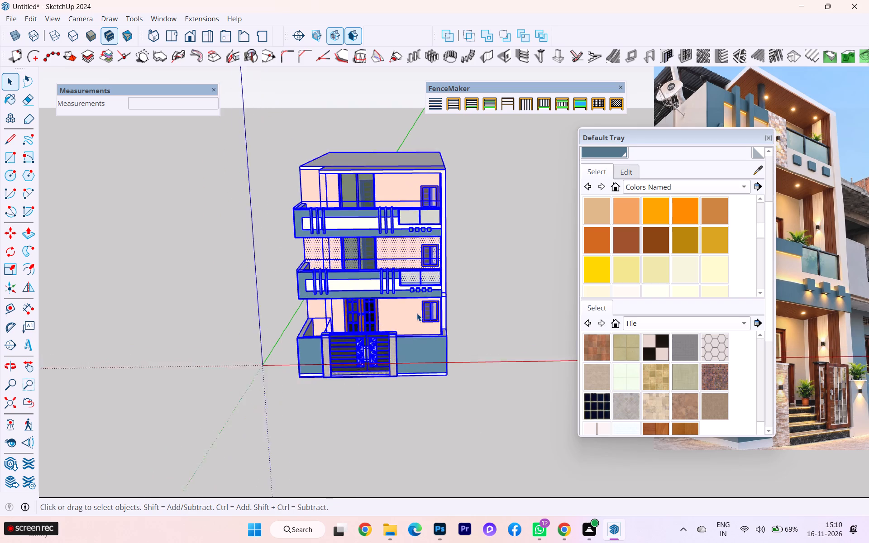
scroll(417, 313, "up", 2)
scroll(415, 319, "down", 1)
middle_click_drag(442, 329, 550, 344)
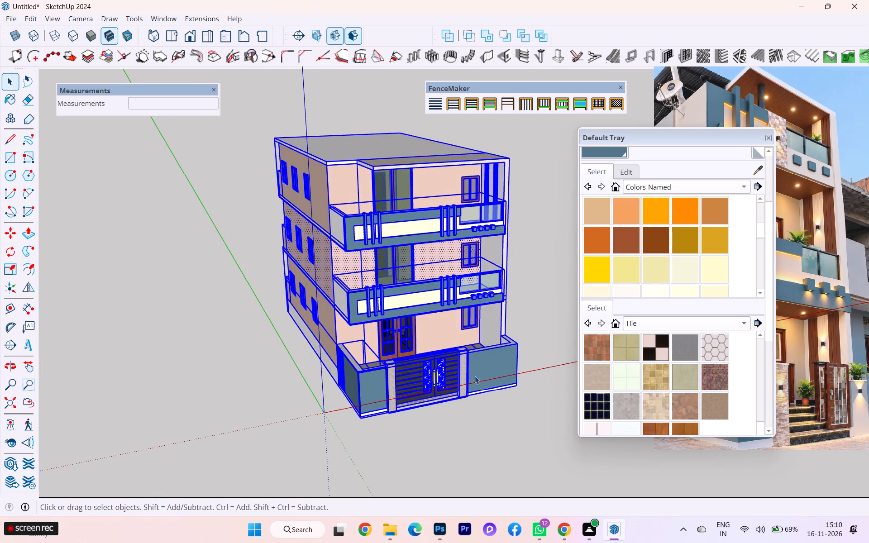
left_click(386, 427)
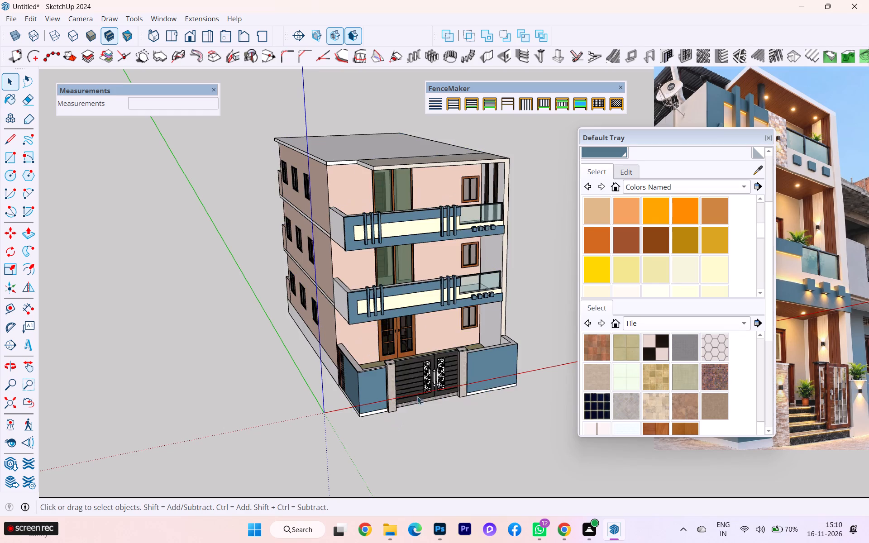
Copy the two wooden slat strips on the top floor's side wall vertically down about 10' 8 5/8" to the middle floor.
scroll(516, 259, "up", 2)
scroll(522, 251, "down", 1)
scroll(522, 251, "up", 1)
middle_click_drag(500, 256, 491, 271)
scroll(485, 210, "up", 2)
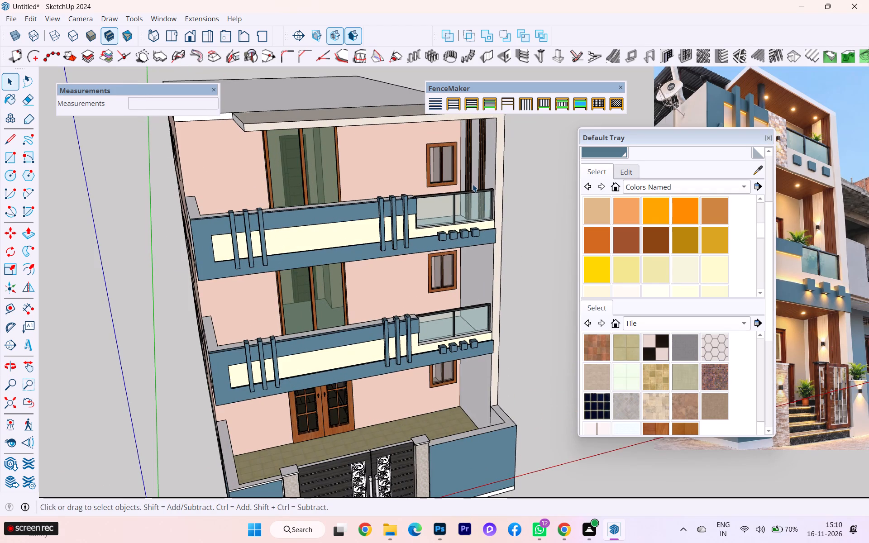
left_click(468, 166, "ctrl")
double_click(478, 159)
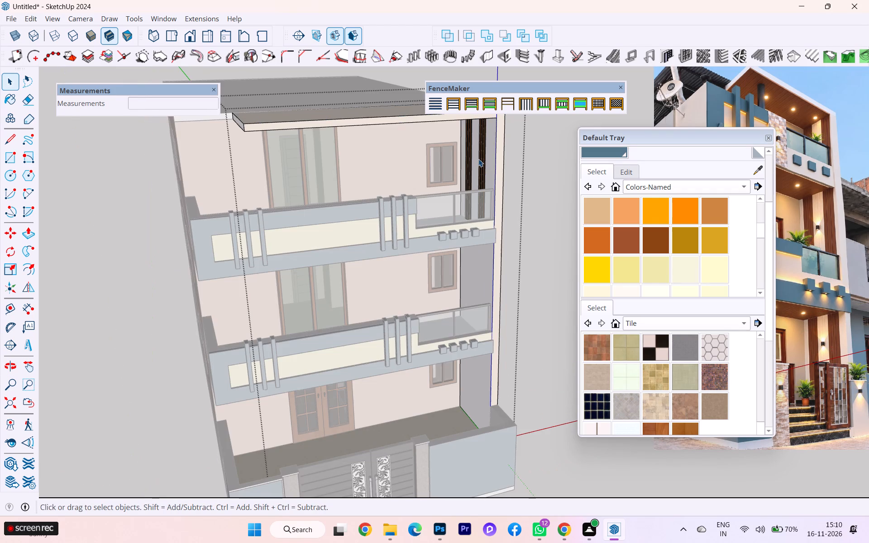
left_click(470, 159, "ctrl")
left_click(479, 157, "ctrl")
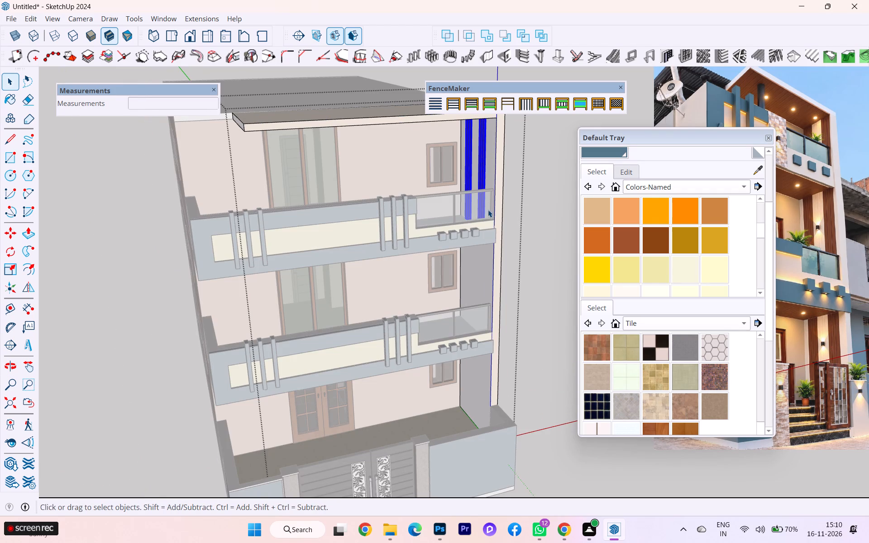
key("m")
scroll(486, 217, "up", 3)
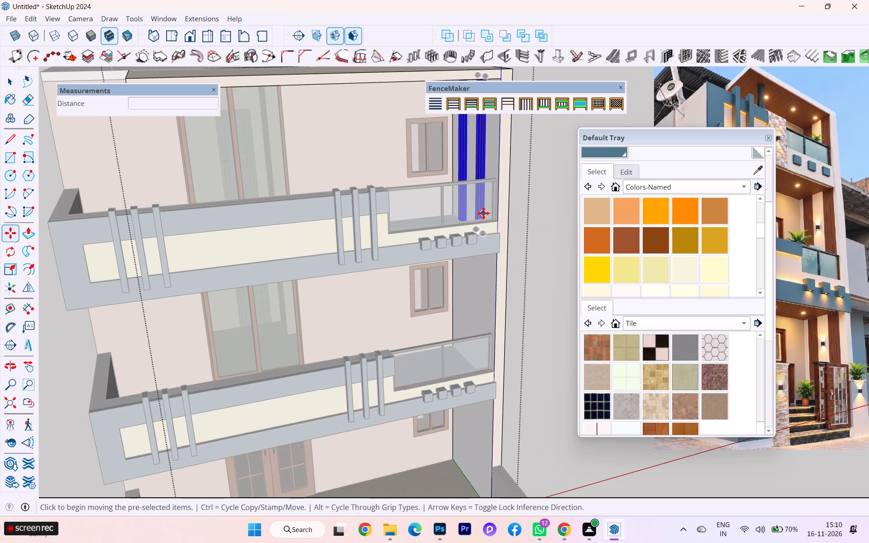
left_click(482, 211)
key("Up")
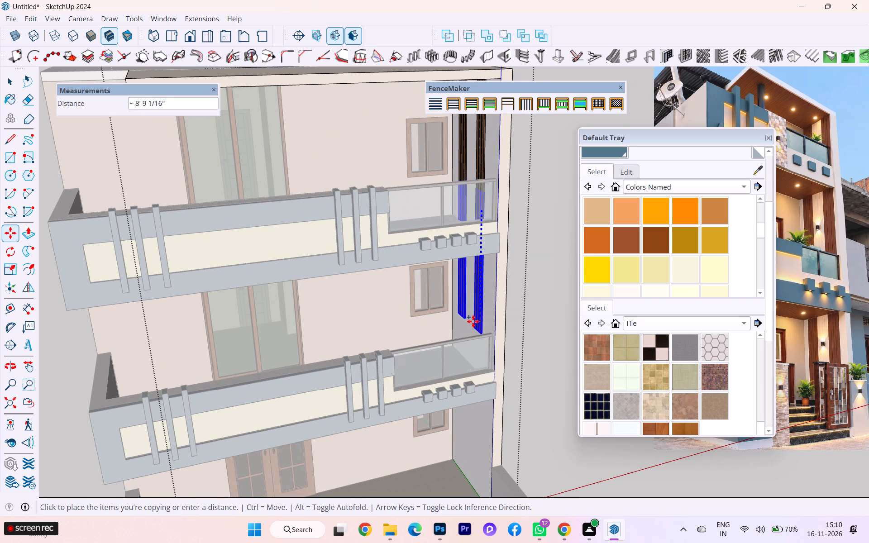
scroll(473, 323, "up", 2)
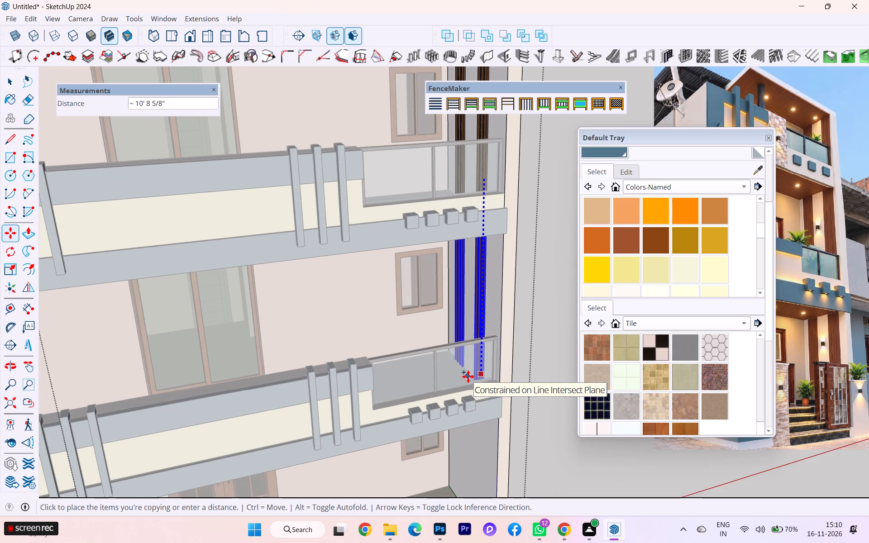
left_click(468, 376)
scroll(464, 345, "down", 4)
scroll(464, 345, "up", 1)
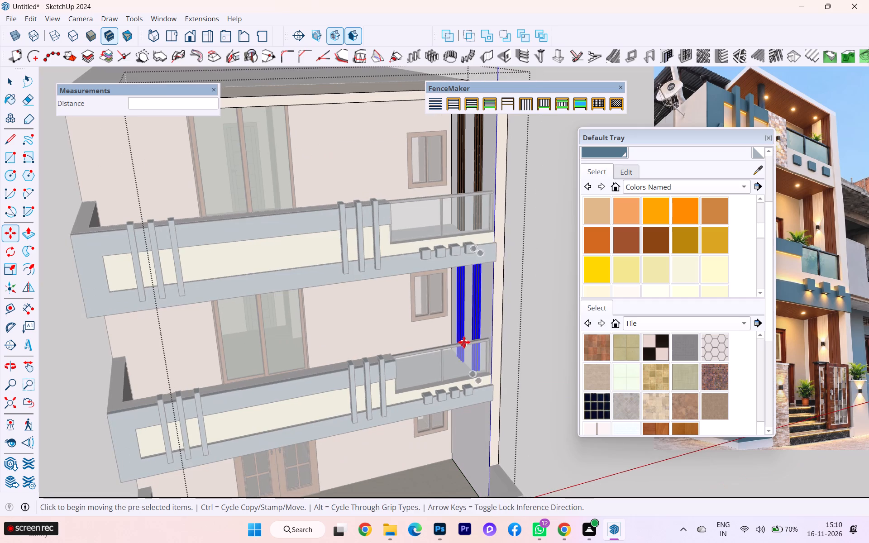
Copy the middle floor's two wooden slat strips vertically down 10' 1/2" to the ground-floor side wall.
left_click(482, 362)
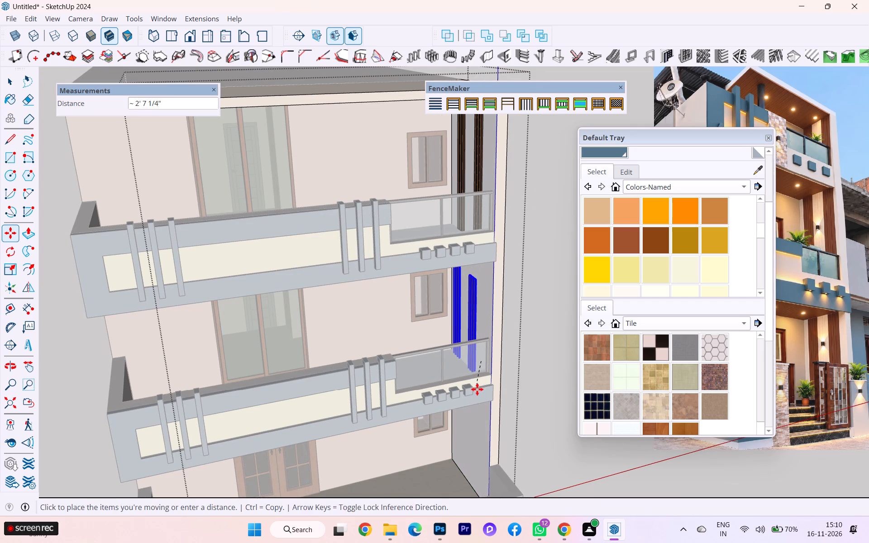
scroll(477, 391, "down", 7)
scroll(482, 410, "up", 1)
scroll(482, 417, "down", 1)
scroll(482, 420, "up", 1)
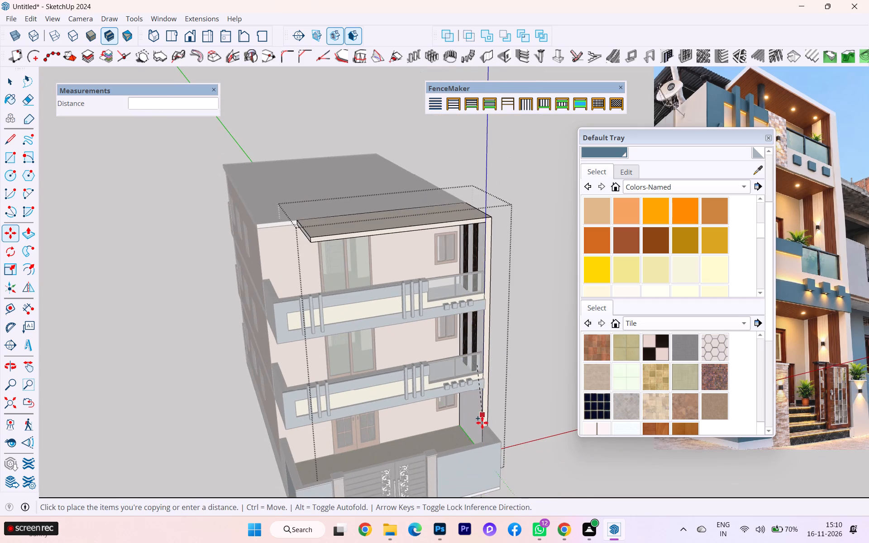
scroll(482, 423, "up", 1)
scroll(482, 424, "down", 1)
scroll(475, 433, "up", 3)
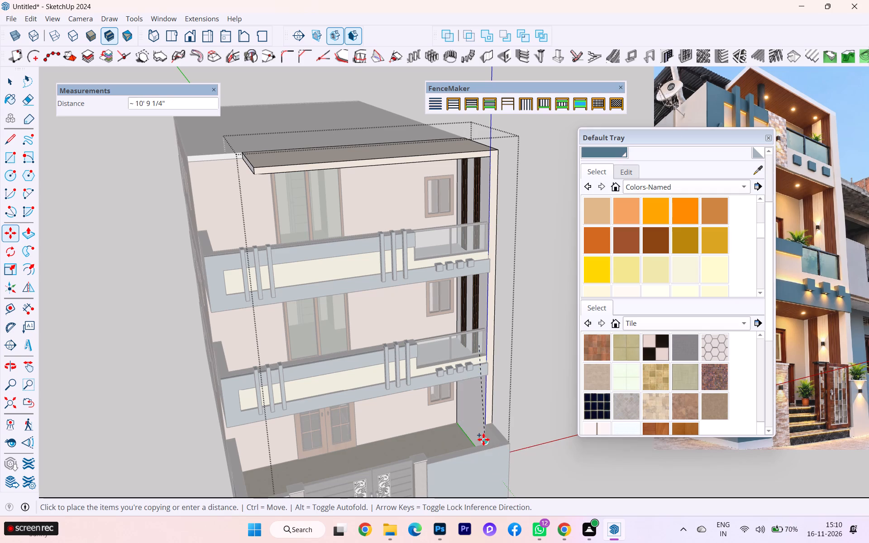
key("Up")
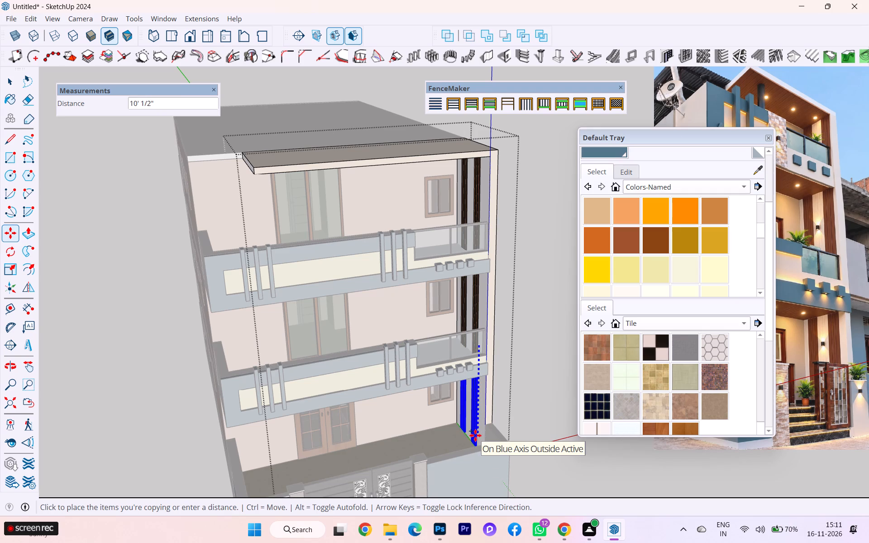
left_click(475, 435)
Lower the two ground-floor slat strips by 1" and again by 3 5/16", bringing their tops to the underside of the balcony ceiling.
scroll(482, 366, "down", 2)
scroll(482, 366, "up", 2)
scroll(482, 366, "down", 3)
middle_click_drag(493, 367, 555, 366)
scroll(555, 366, "up", 5)
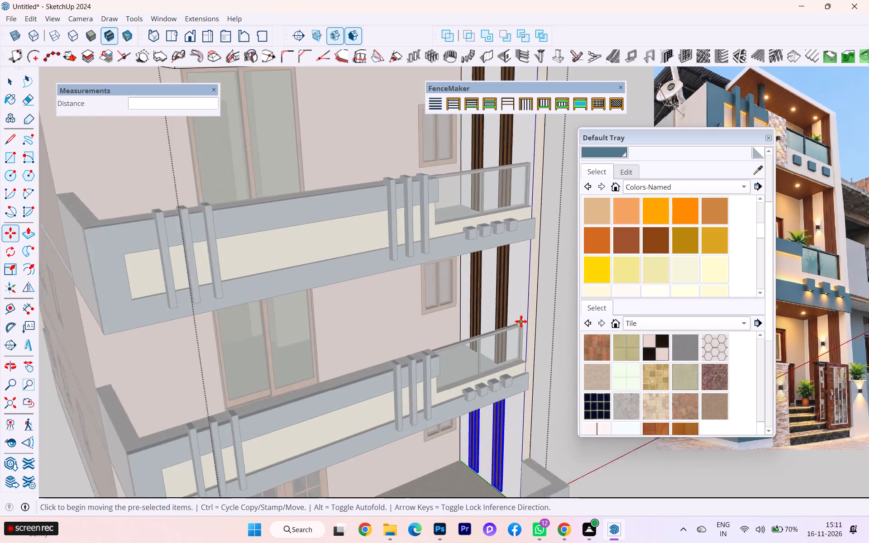
scroll(521, 321, "up", 6)
scroll(504, 329, "down", 2)
middle_click_drag(443, 336, 406, 233)
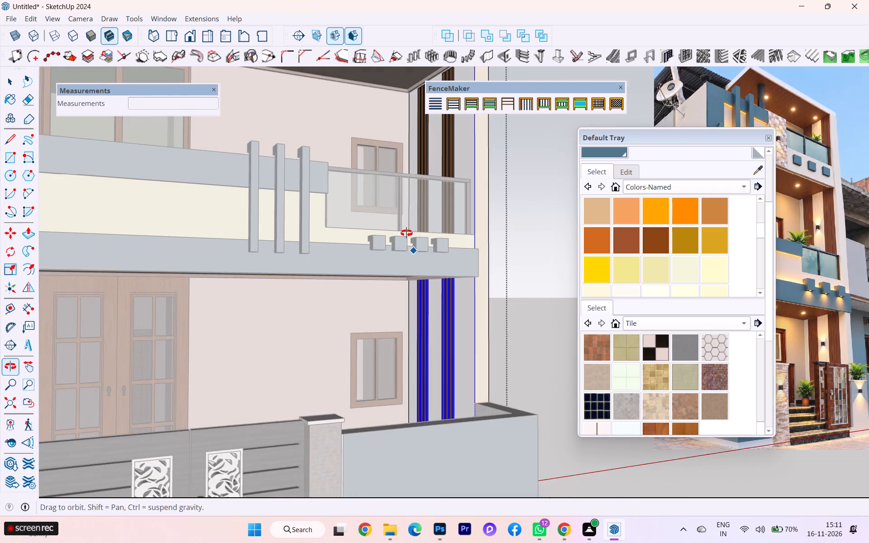
middle_click_drag(406, 233, 375, 291)
middle_click_drag(374, 283, 374, 276)
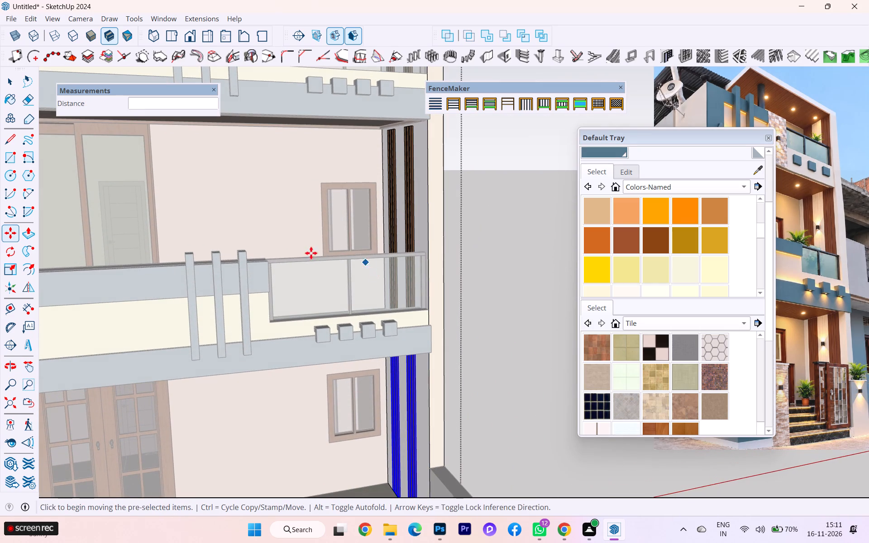
scroll(399, 284, "down", 4)
middle_click_drag(392, 352, 392, 331)
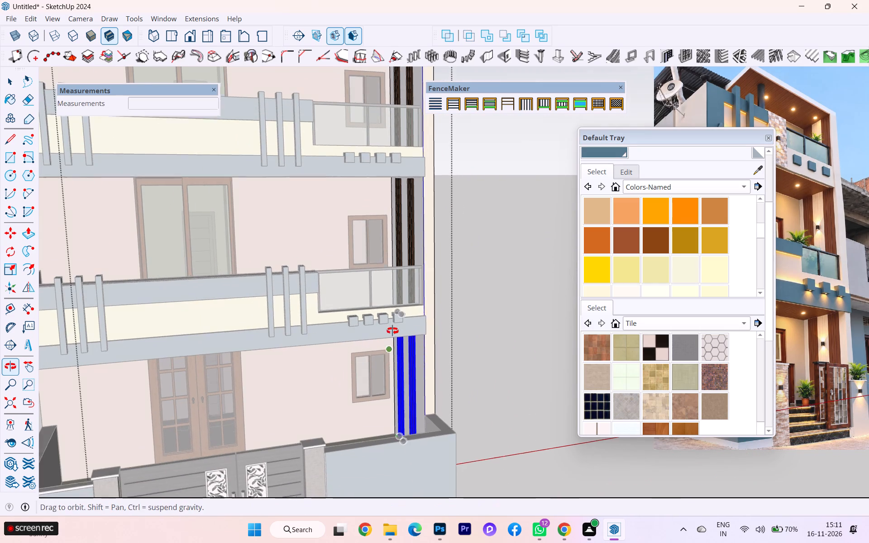
middle_click_drag(392, 331, 390, 300)
scroll(423, 281, "up", 4)
scroll(423, 281, "down", 1)
scroll(423, 281, "up", 3)
scroll(420, 278, "down", 1)
scroll(419, 276, "up", 6)
scroll(390, 352, "down", 2)
scroll(400, 300, "up", 2)
scroll(400, 293, "down", 1)
scroll(400, 293, "up", 2)
middle_click_drag(400, 289, 401, 285)
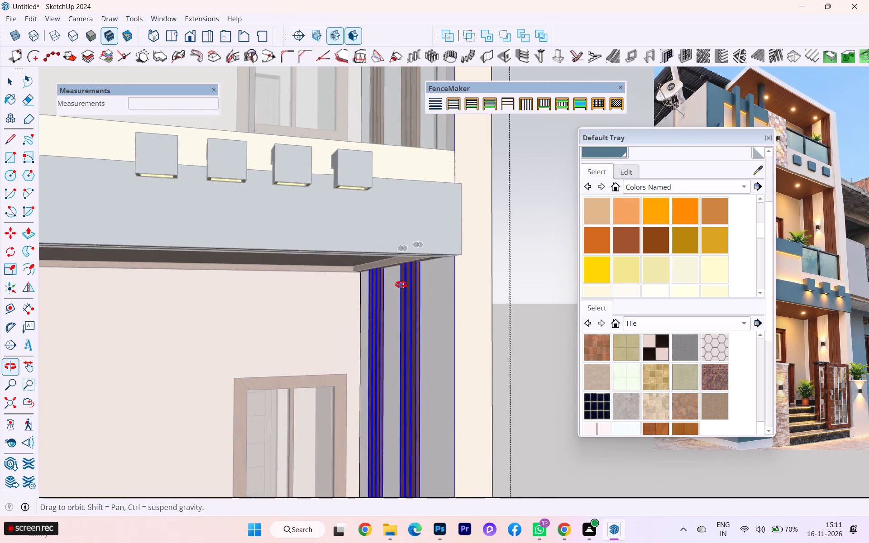
middle_click_drag(401, 285, 411, 263)
scroll(411, 258, "down", 2)
scroll(447, 219, "up", 3)
scroll(449, 205, "down", 4)
scroll(449, 205, "up", 2)
scroll(426, 253, "up", 1)
scroll(426, 253, "down", 2)
scroll(426, 253, "up", 6)
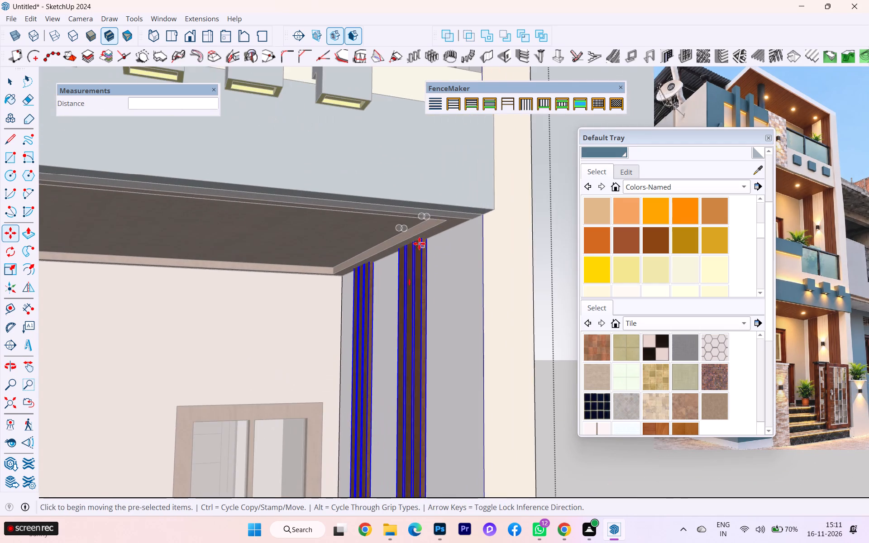
scroll(419, 243, "up", 7)
scroll(423, 233, "down", 1)
scroll(423, 233, "up", 2)
left_click(426, 248)
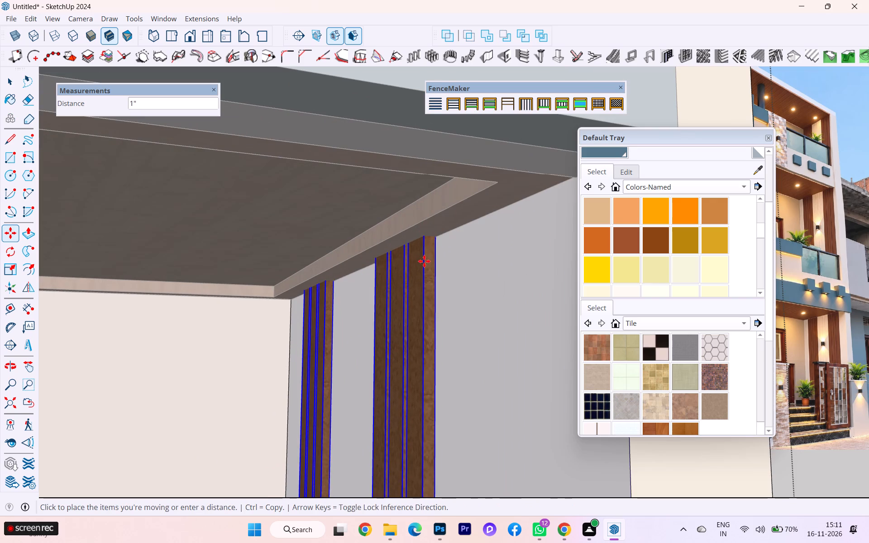
left_click(425, 263)
scroll(425, 244, "up", 8)
scroll(425, 231, "down", 1)
scroll(425, 231, "up", 1)
scroll(425, 231, "down", 1)
scroll(425, 231, "up", 1)
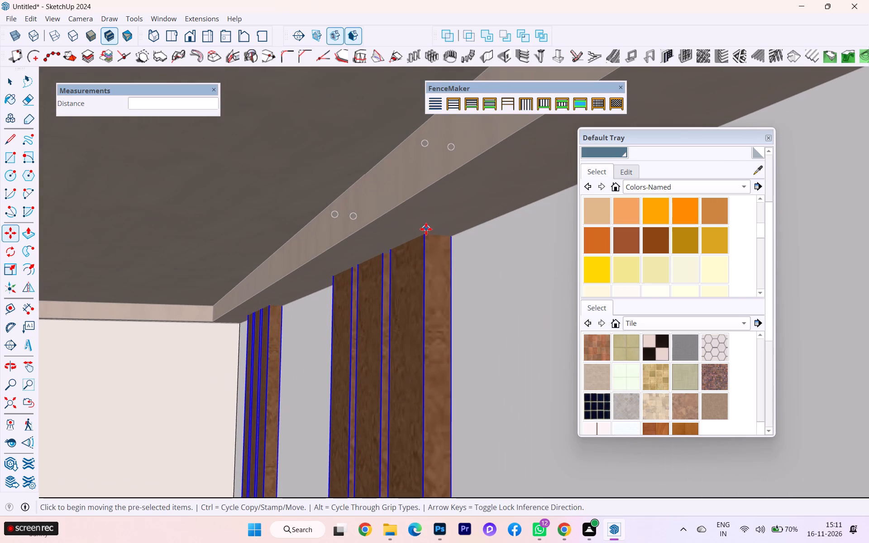
left_click(426, 228)
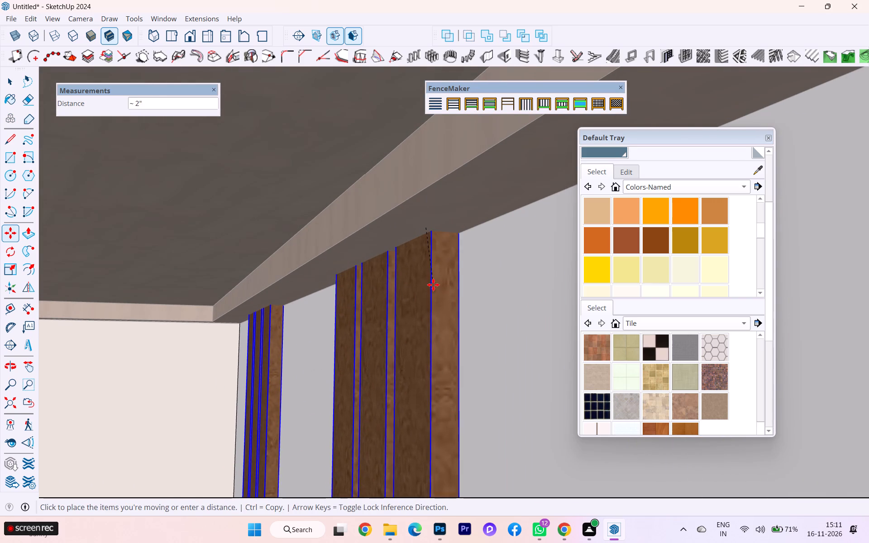
left_click(430, 328)
Check the copied slat strips' fit against the balcony ceiling and floor on the ground and middle floors.
scroll(386, 256, "down", 5)
scroll(387, 260, "up", 1)
scroll(387, 260, "down", 5)
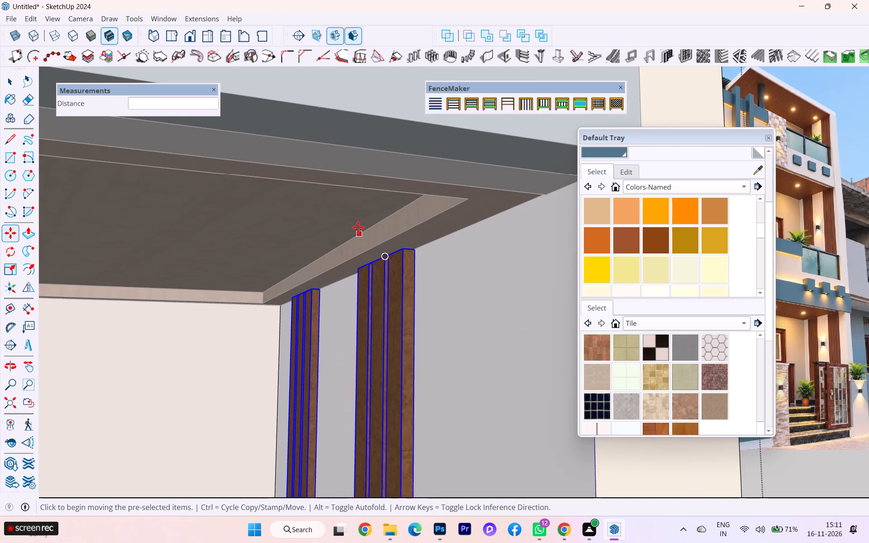
scroll(358, 227, "down", 3)
scroll(358, 227, "up", 1)
scroll(358, 228, "down", 7)
scroll(370, 276, "up", 1)
scroll(370, 277, "down", 4)
scroll(371, 279, "up", 2)
scroll(371, 280, "down", 4)
scroll(370, 288, "up", 2)
scroll(370, 288, "down", 8)
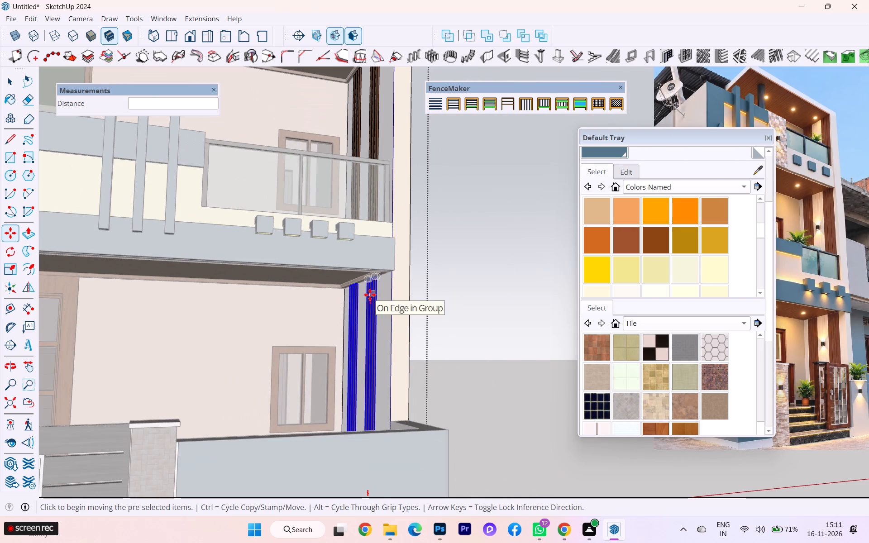
middle_click_drag(377, 333, 379, 395)
scroll(343, 266, "down", 6)
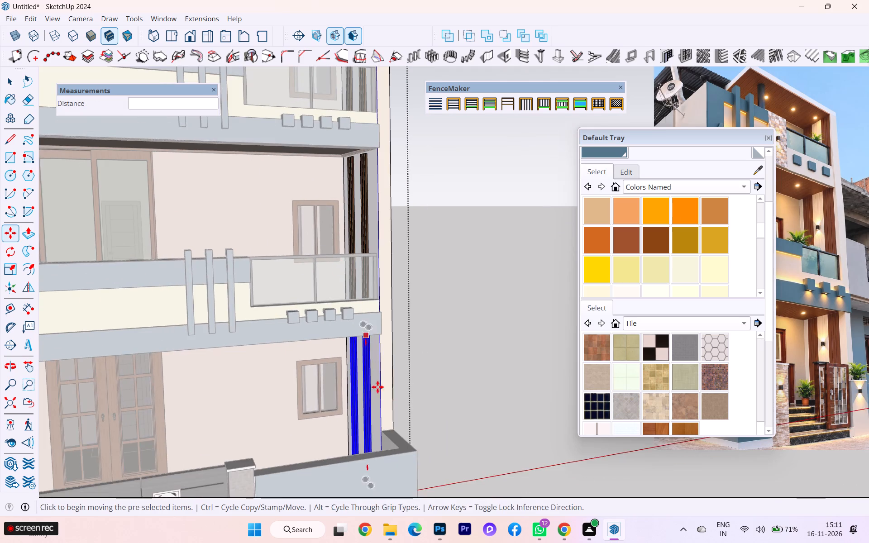
middle_click_drag(375, 402, 382, 452)
scroll(383, 471, "up", 9)
scroll(365, 483, "down", 1)
scroll(365, 483, "up", 7)
scroll(365, 483, "down", 1)
scroll(365, 483, "up", 3)
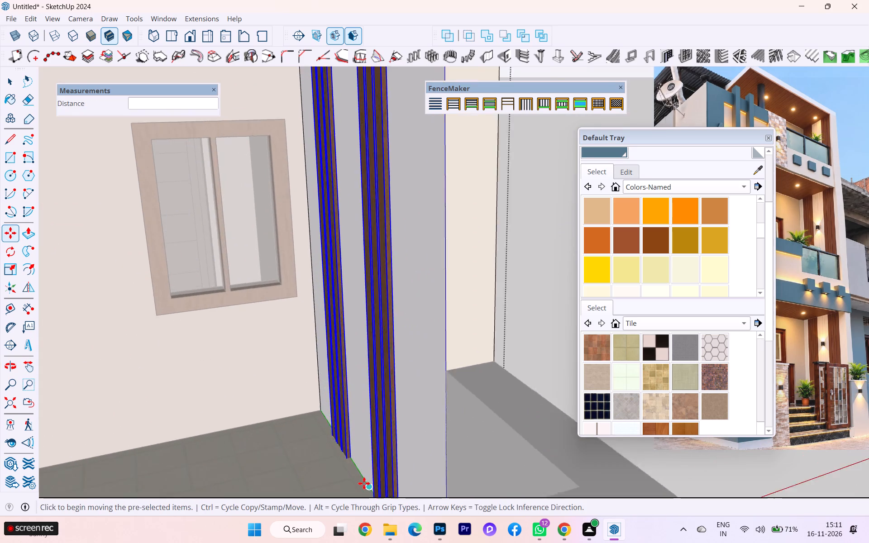
scroll(364, 483, "up", 18)
scroll(335, 415, "down", 3)
scroll(332, 410, "up", 1)
scroll(331, 408, "down", 1)
scroll(325, 377, "up", 2)
scroll(325, 377, "down", 2)
scroll(325, 377, "up", 2)
scroll(325, 377, "down", 3)
scroll(325, 377, "up", 1)
scroll(329, 403, "down", 6)
scroll(343, 426, "up", 1)
scroll(343, 426, "down", 2)
scroll(343, 426, "up", 1)
scroll(343, 426, "down", 2)
scroll(343, 426, "up", 2)
scroll(359, 438, "down", 6)
scroll(362, 444, "up", 1)
scroll(362, 444, "down", 9)
scroll(358, 451, "up", 1)
scroll(358, 451, "down", 4)
scroll(357, 451, "up", 1)
scroll(357, 451, "down", 1)
scroll(340, 416, "down", 2)
scroll(340, 416, "up", 1)
scroll(340, 416, "down", 1)
scroll(340, 416, "up", 1)
scroll(340, 416, "down", 3)
scroll(340, 416, "up", 1)
scroll(350, 405, "down", 2)
middle_click_drag(351, 404, 423, 470)
scroll(420, 450, "up", 4)
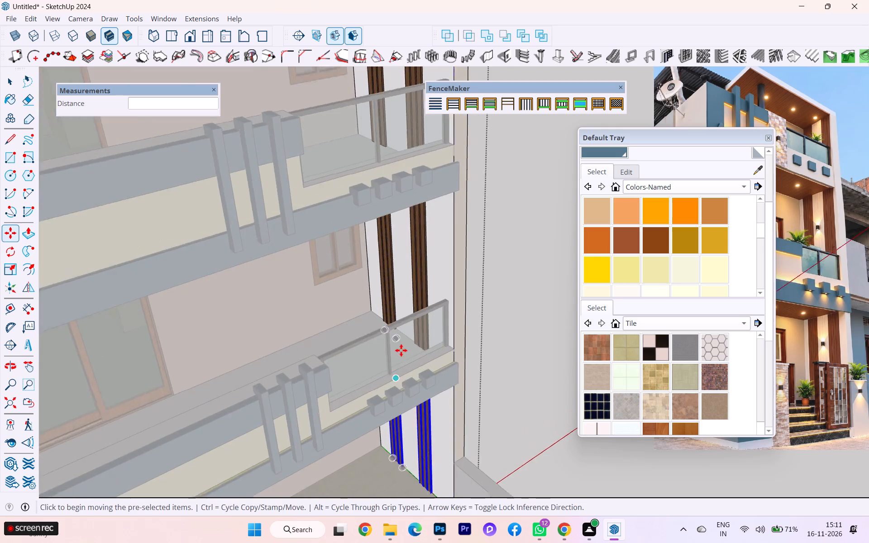
Check the lower ends of the middle-floor slat strips behind the glass railing, and close the side-wall group.
scroll(401, 350, "up", 7)
scroll(403, 324, "down", 2)
scroll(403, 324, "up", 4)
scroll(403, 324, "down", 5)
scroll(403, 324, "up", 4)
key("Escape")
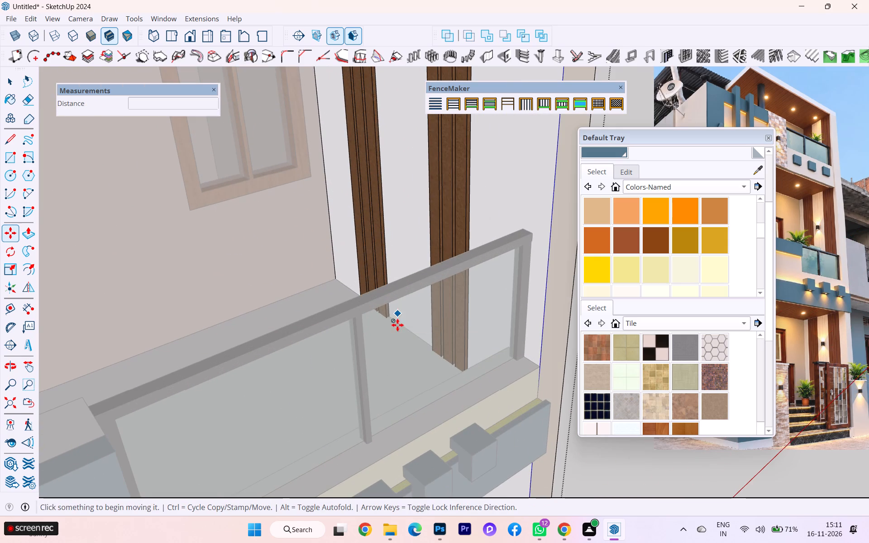
scroll(401, 367, "down", 3)
scroll(344, 359, "down", 1)
left_click(10, 83)
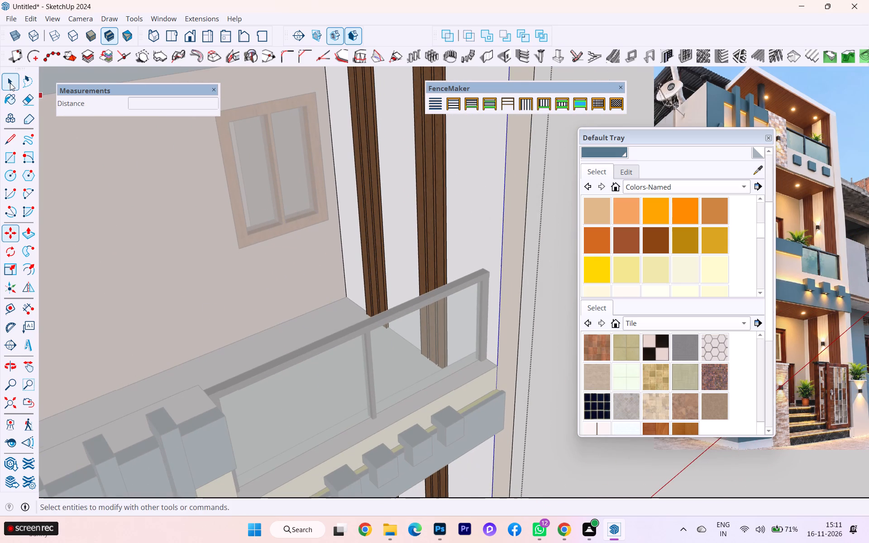
scroll(376, 209, "down", 2)
scroll(381, 217, "up", 2)
scroll(381, 218, "down", 2)
scroll(387, 256, "up", 1)
scroll(392, 261, "down", 2)
left_click(522, 269)
scroll(422, 209, "down", 4)
scroll(420, 210, "up", 1)
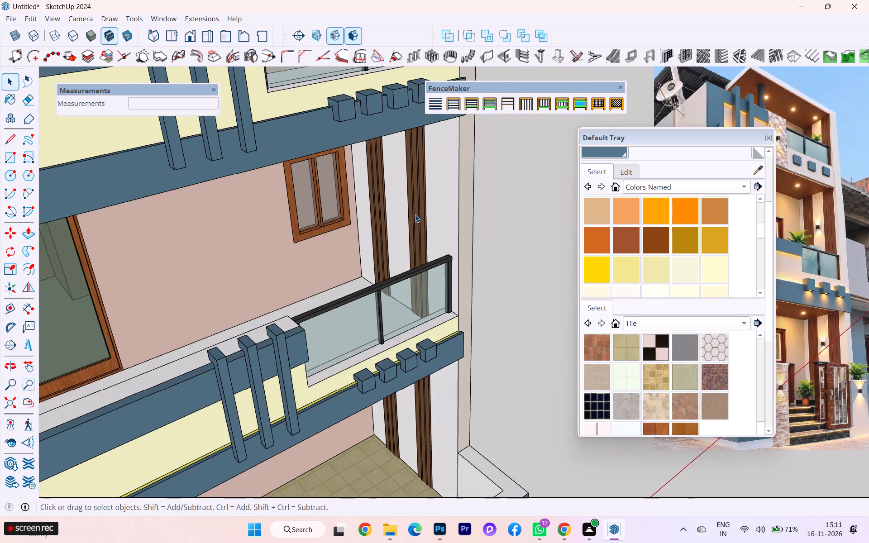
Open the side-wall frame group for editing and select its tall outer face on the building's side elevation.
scroll(408, 243, "down", 8)
middle_click_drag(424, 245, 407, 165)
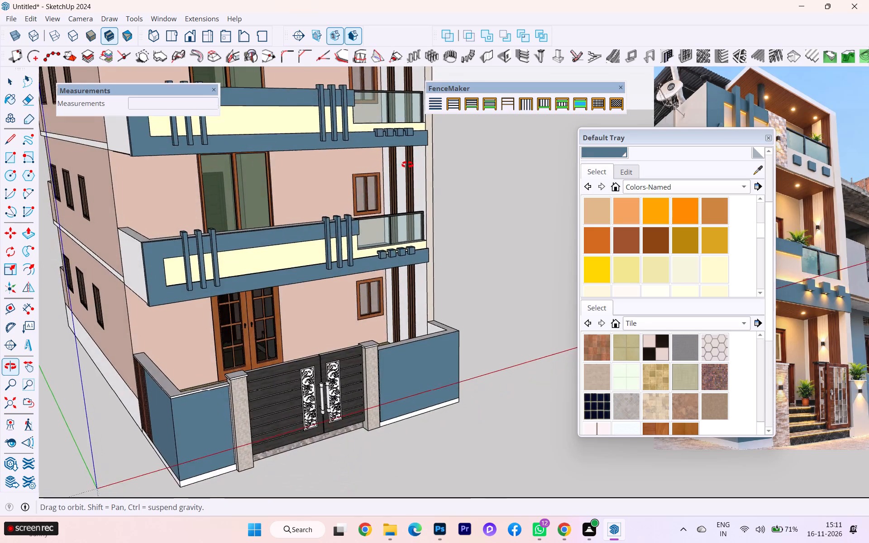
middle_click_drag(407, 165, 142, 198)
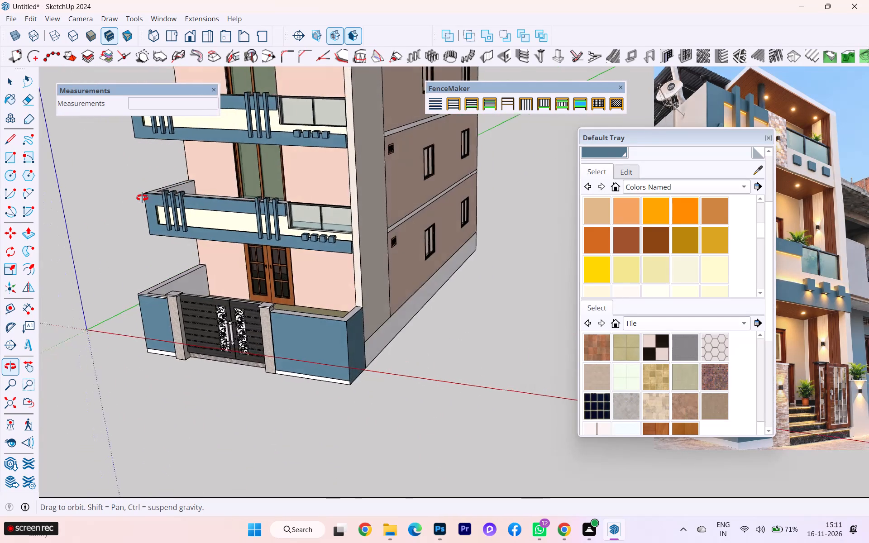
middle_click_drag(142, 198, 0, 244)
scroll(281, 229, "down", 3)
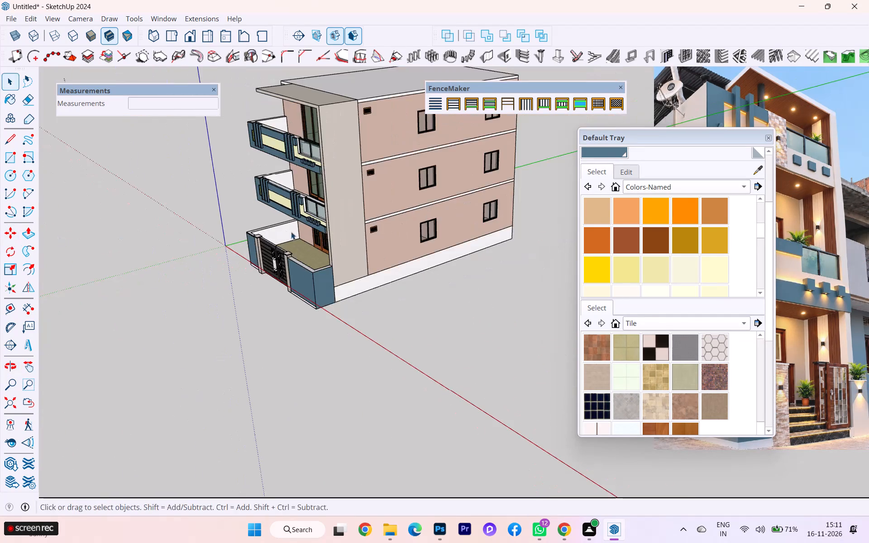
scroll(291, 232, "down", 4)
scroll(361, 181, "up", 3)
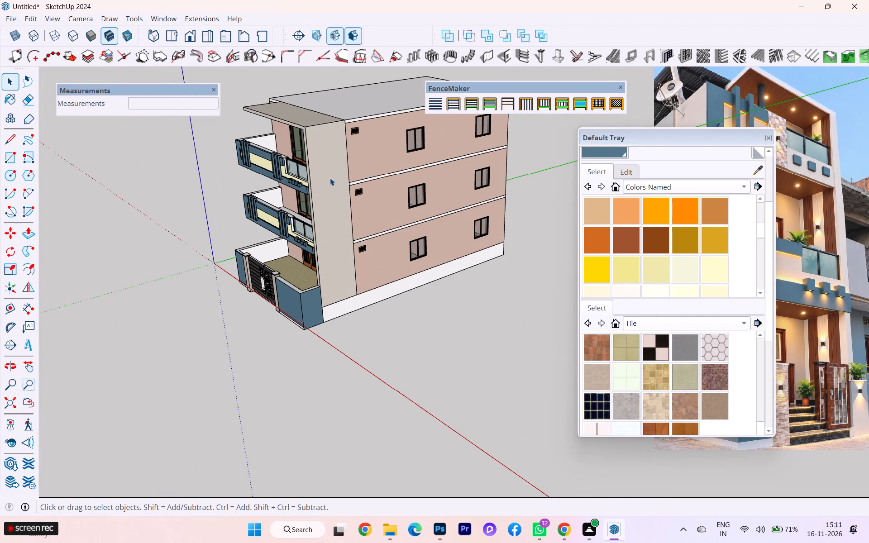
left_click(330, 178)
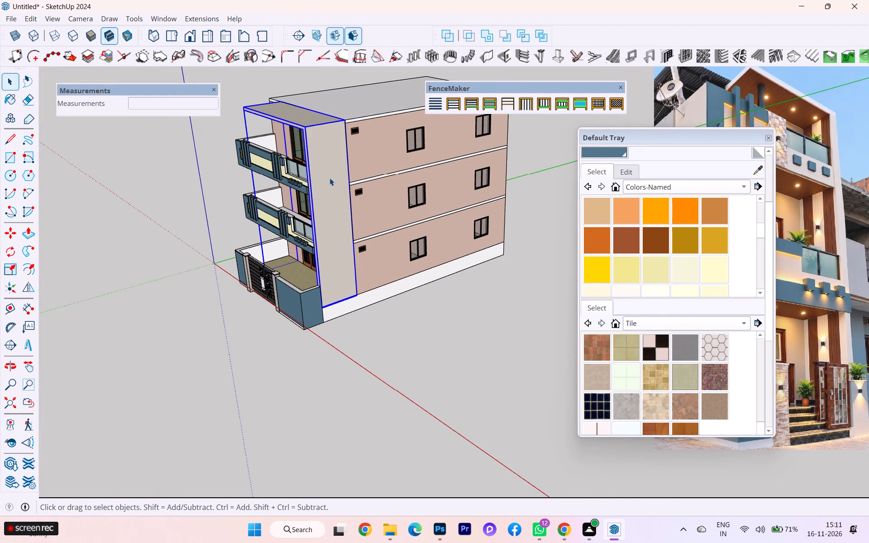
left_click(329, 178)
left_click(415, 346)
middle_click_drag(241, 269, 192, 266)
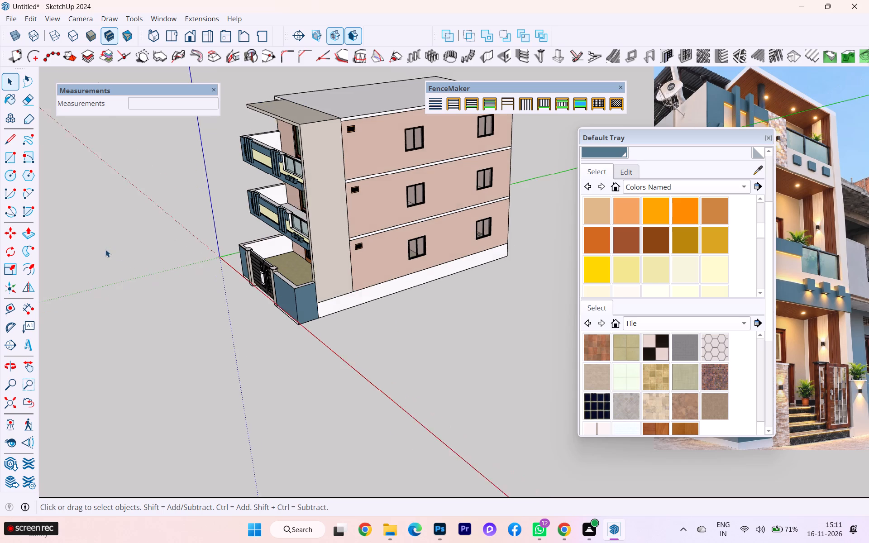
middle_click_drag(68, 246, 81, 267)
scroll(288, 233, "up", 3)
left_click(326, 205)
double_click(332, 200)
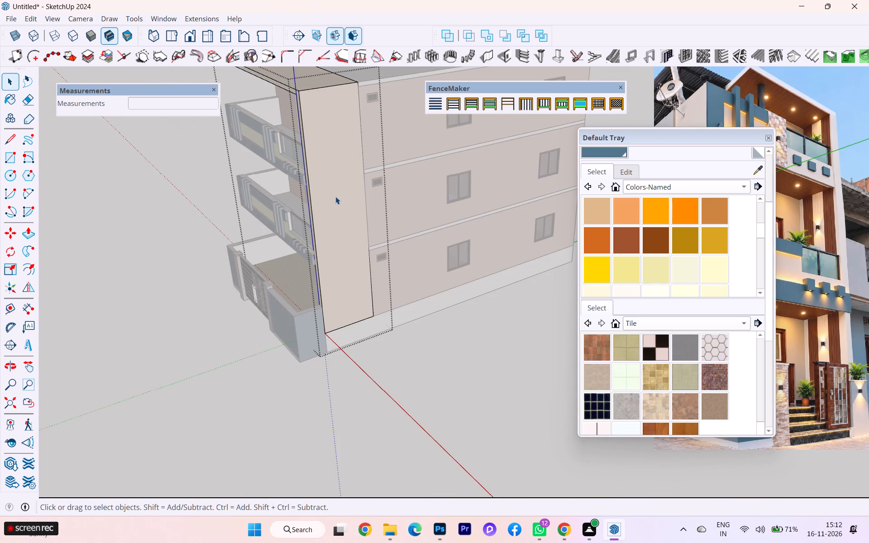
left_click(337, 195)
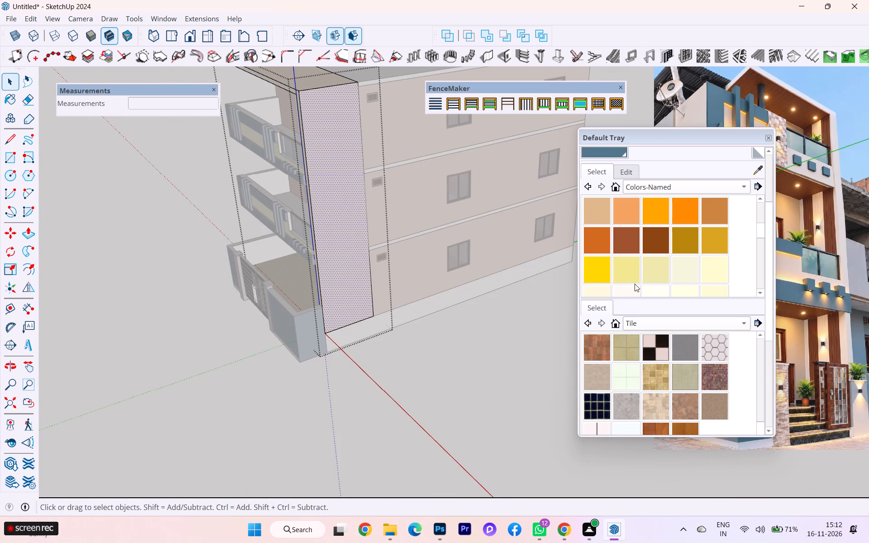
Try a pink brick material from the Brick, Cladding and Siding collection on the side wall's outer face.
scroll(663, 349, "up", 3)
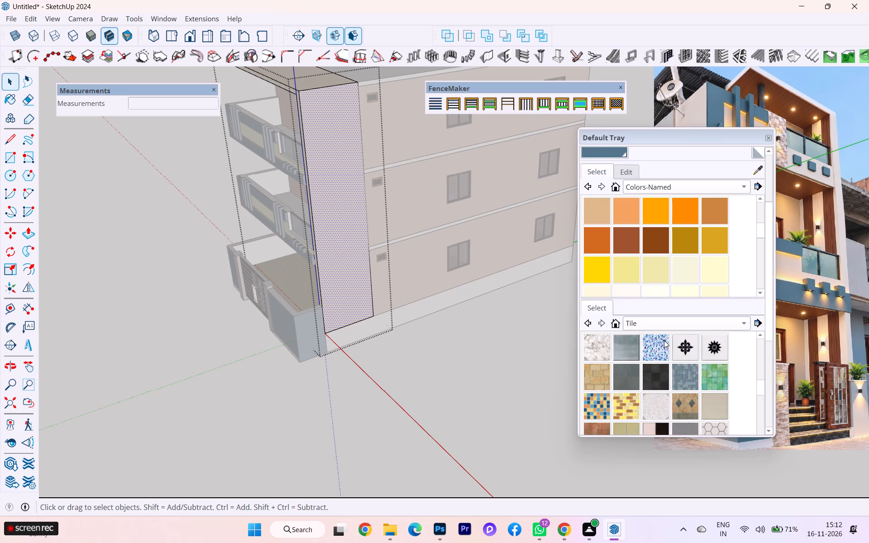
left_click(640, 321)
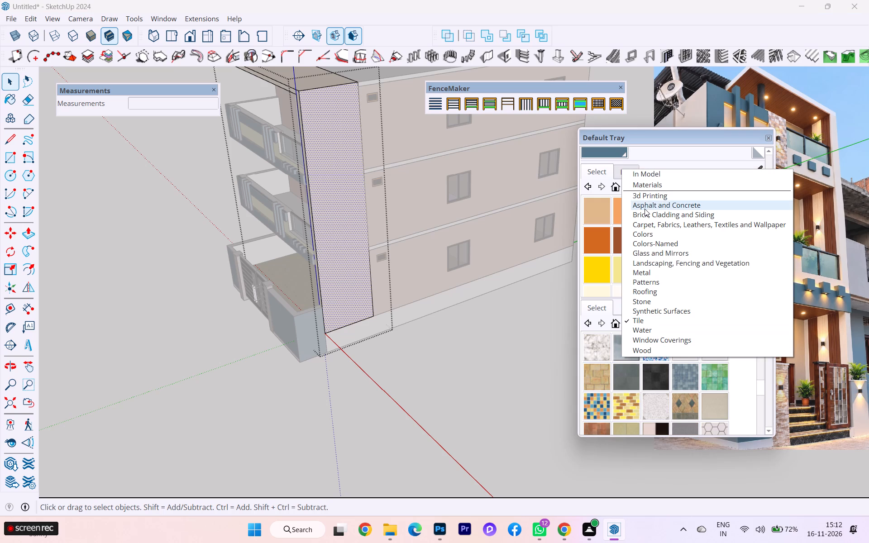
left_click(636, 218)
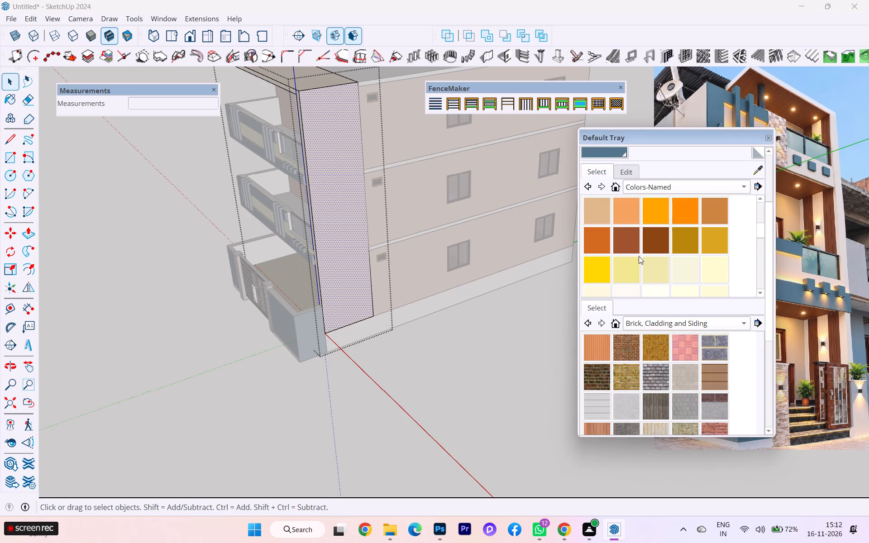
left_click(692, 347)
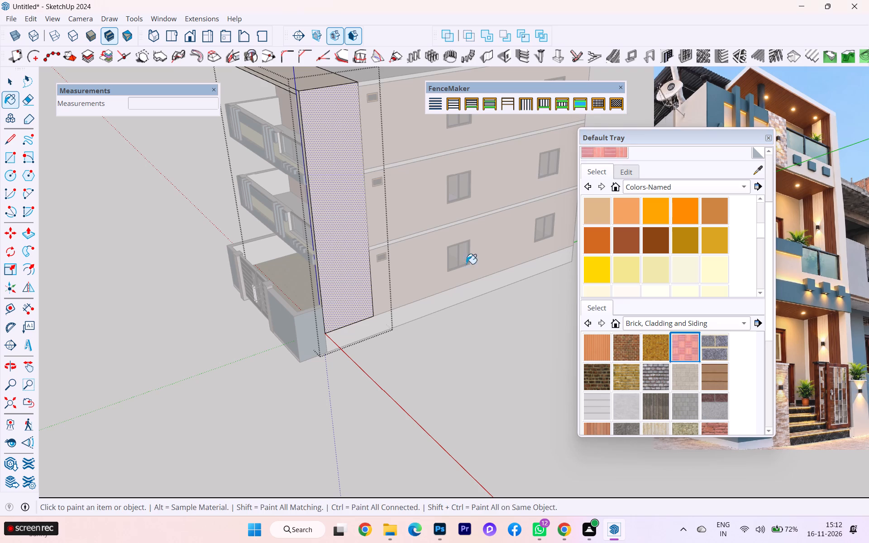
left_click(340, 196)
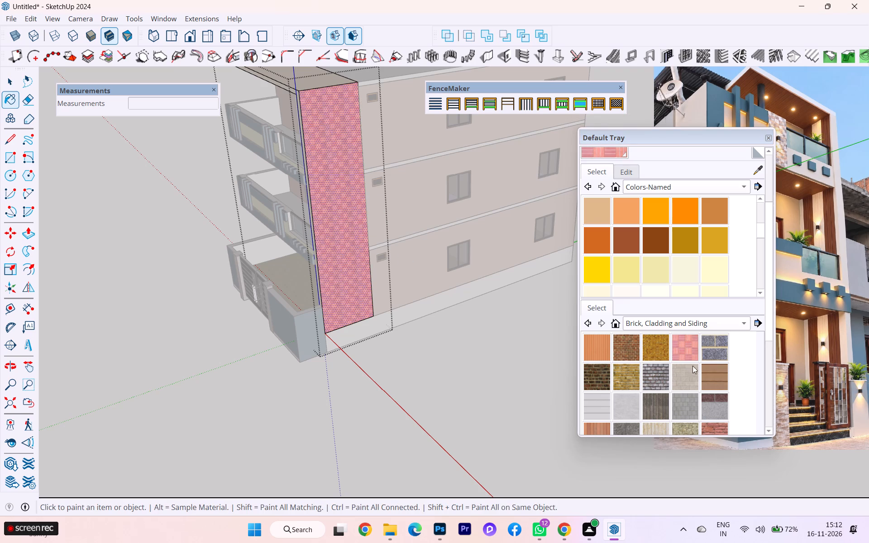
Paint the side wall's outer face with the dark grey-brown vertical plank siding material and close the group.
left_click(714, 344)
left_click(652, 399)
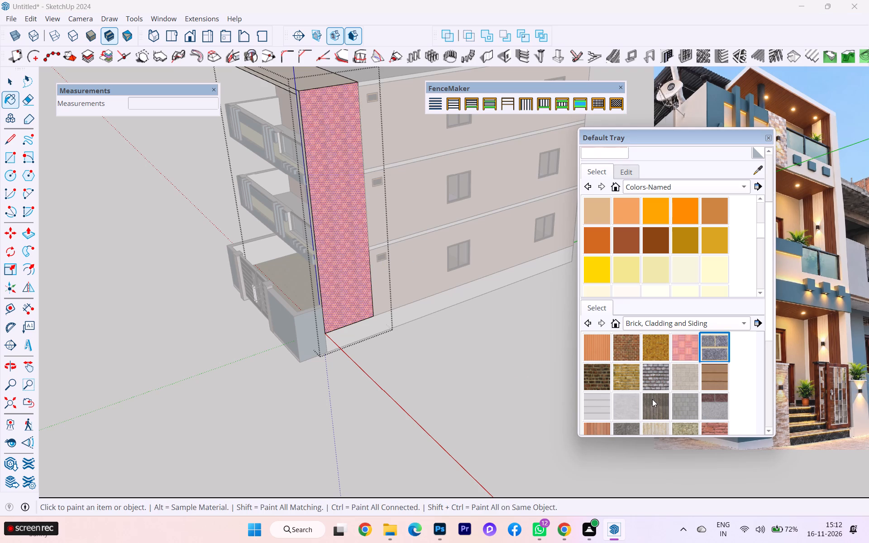
left_click(339, 229)
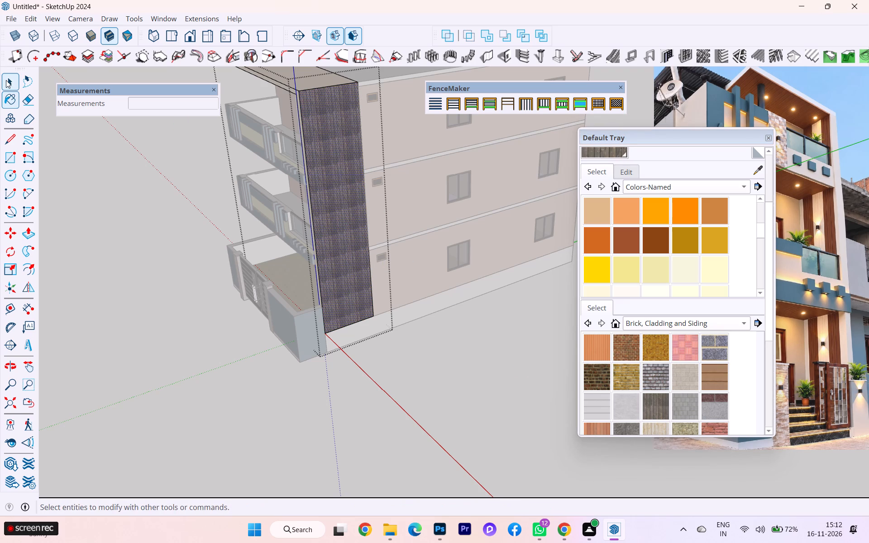
left_click(6, 80)
left_click(126, 168)
Examine the clad side wall, slat strips, balconies and roof overhang from the front, from below and from above.
scroll(169, 218, "down", 1)
scroll(343, 217, "up", 1)
scroll(343, 217, "down", 1)
scroll(343, 217, "up", 3)
scroll(343, 216, "down", 2)
scroll(343, 216, "up", 2)
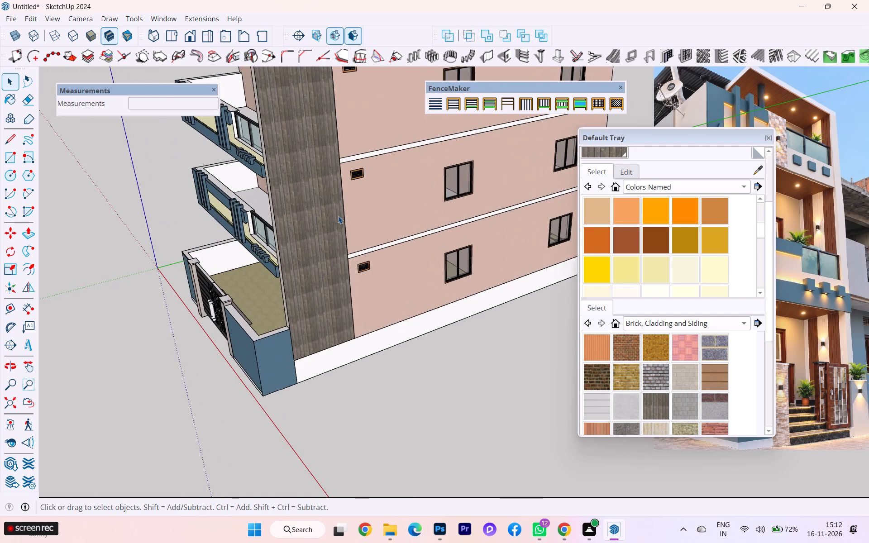
scroll(338, 216, "up", 10)
middle_click_drag(269, 234, 447, 192)
scroll(390, 198, "down", 1)
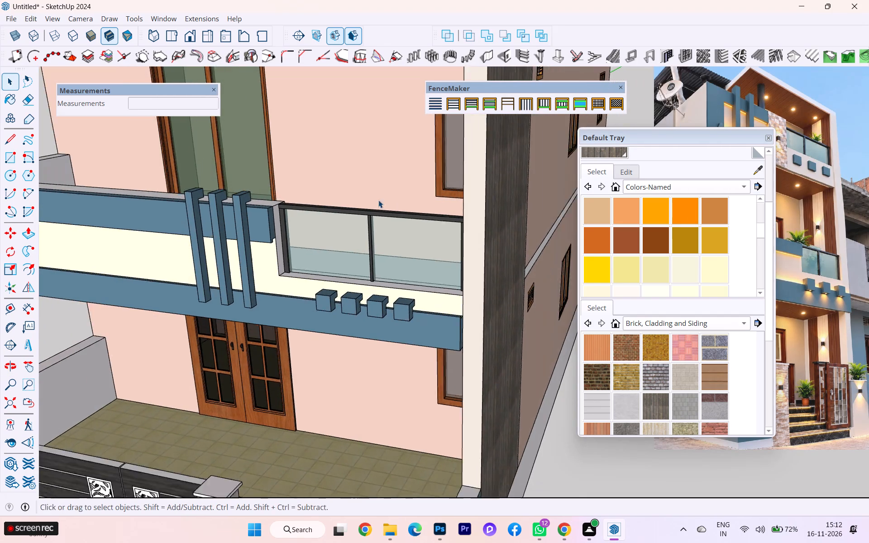
scroll(378, 200, "down", 5)
scroll(276, 206, "up", 1)
scroll(276, 206, "down", 2)
scroll(226, 216, "down", 2)
scroll(194, 238, "down", 1)
middle_click_drag(190, 239, 368, 234)
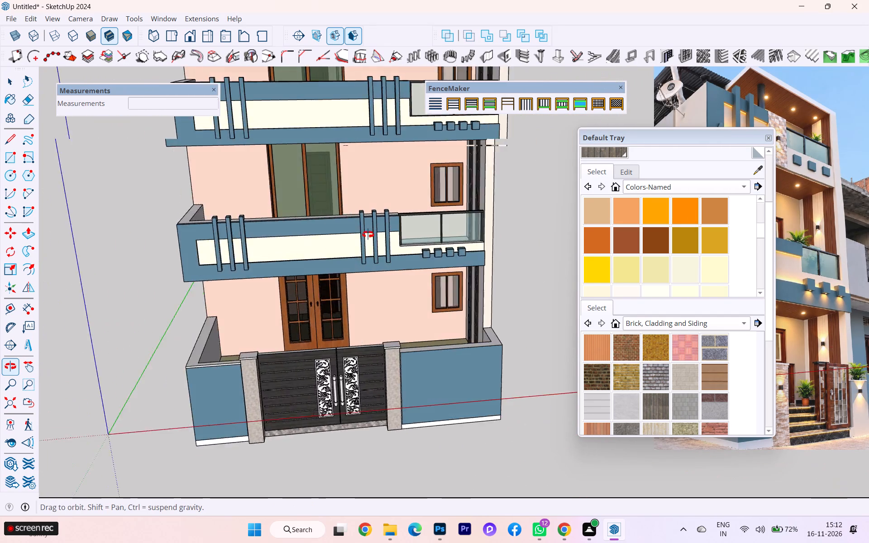
middle_click_drag(368, 234, 364, 243)
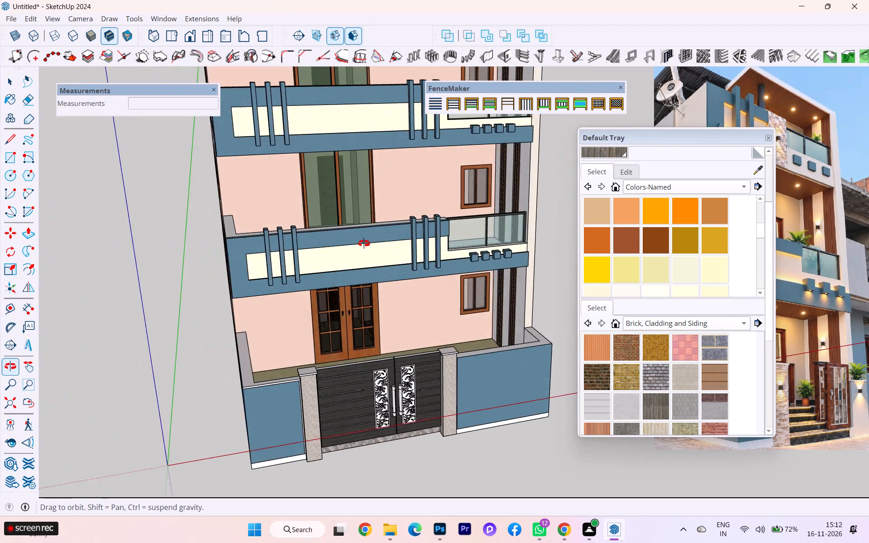
middle_click_drag(364, 243, 181, 255)
scroll(315, 242, "down", 3)
scroll(316, 242, "up", 1)
scroll(316, 243, "down", 1)
middle_click_drag(256, 278, 385, 301)
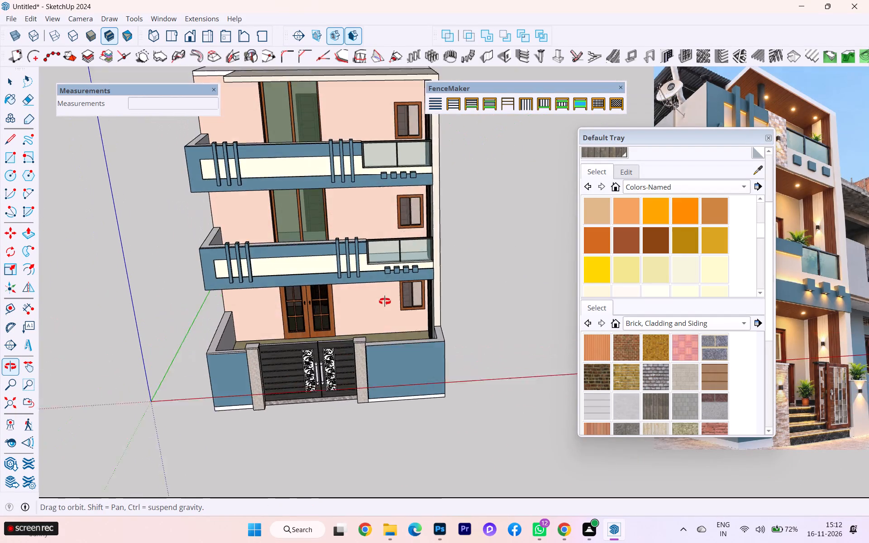
middle_click_drag(385, 301, 387, 313)
scroll(380, 278, "down", 5)
middle_click_drag(372, 271, 352, 198)
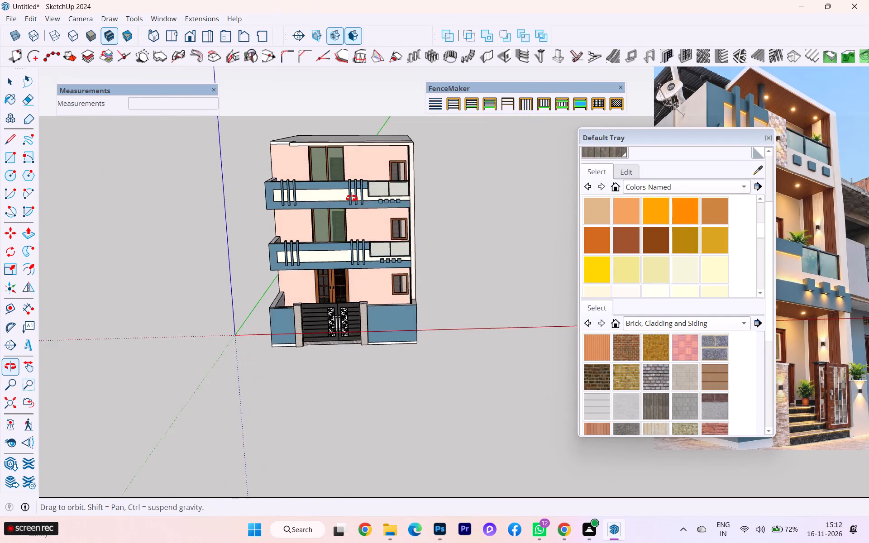
middle_click_drag(352, 198, 361, 174)
scroll(351, 128, "up", 6)
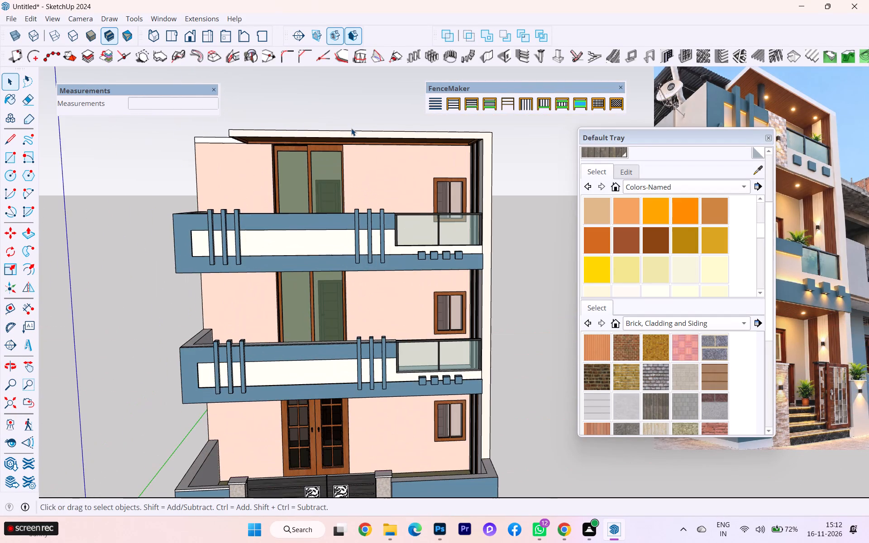
scroll(351, 131, "down", 1)
scroll(308, 186, "down", 1)
middle_click_drag(306, 188, 311, 159)
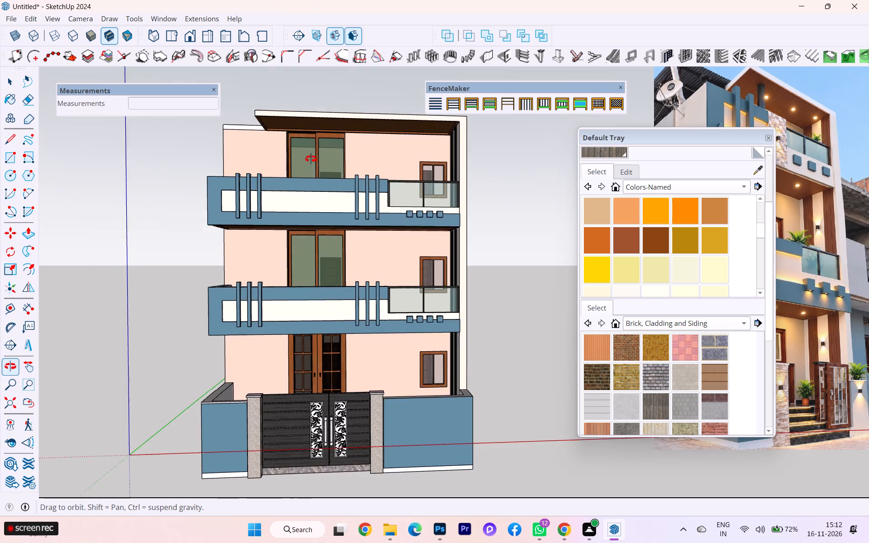
middle_click_drag(311, 159, 364, 263)
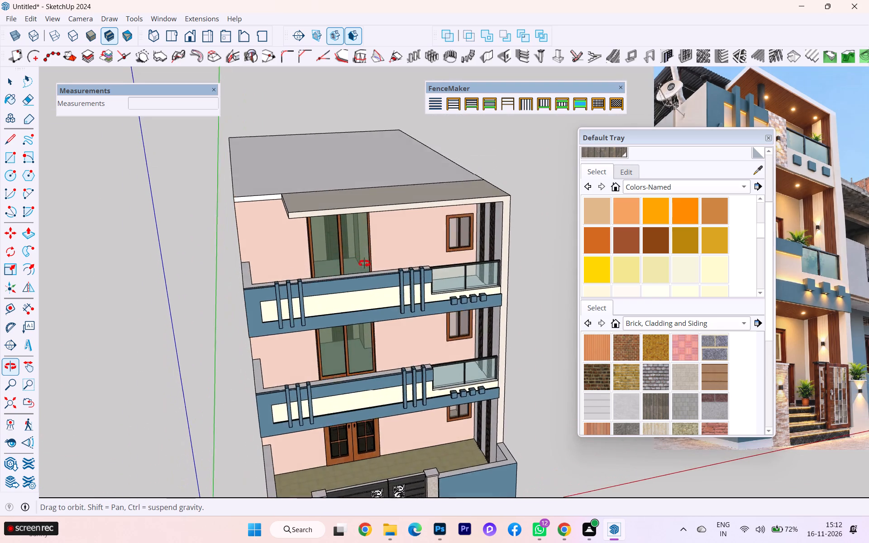
middle_click_drag(364, 263, 369, 274)
scroll(296, 241, "down", 3)
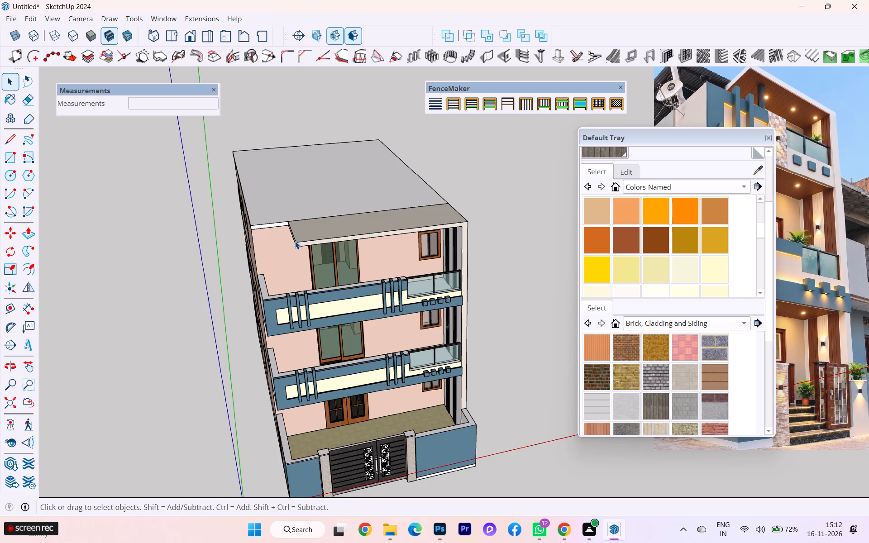
Paint the middle balcony's floor with the olive tile material sampled from the ground-floor forecourt.
scroll(227, 233, "up", 6)
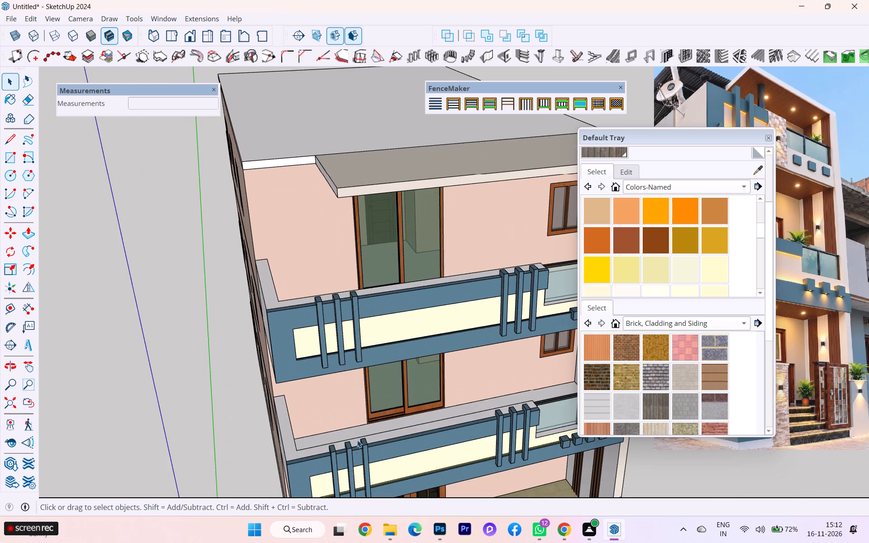
scroll(354, 440, "down", 1)
middle_click_drag(352, 440, 262, 457)
double_click(265, 414)
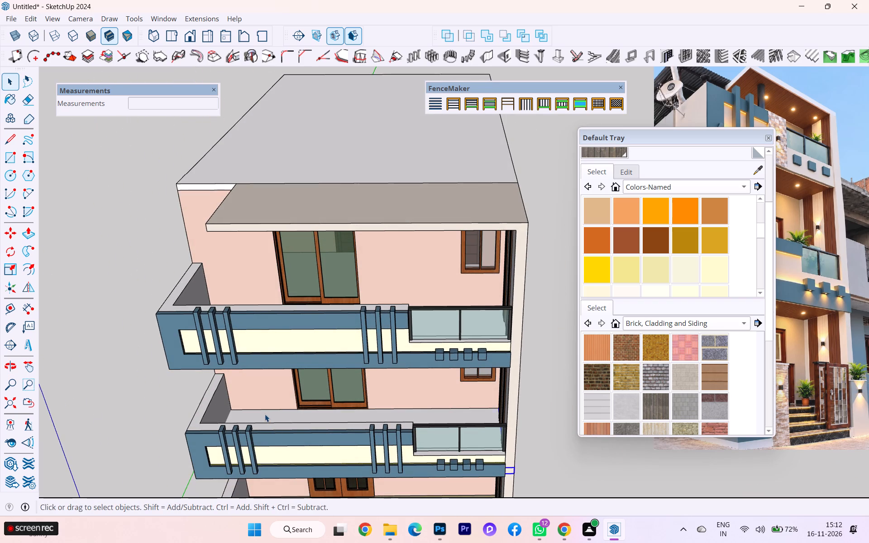
left_click(260, 414)
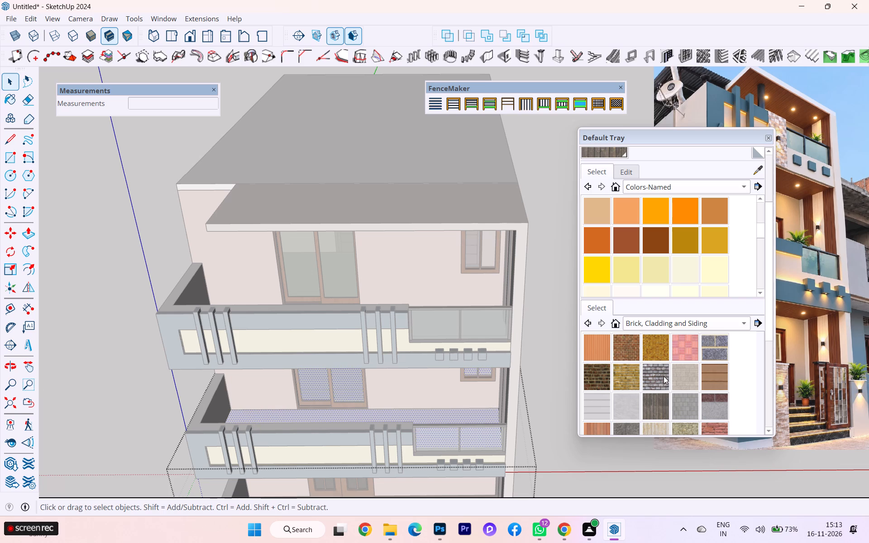
left_click(651, 320)
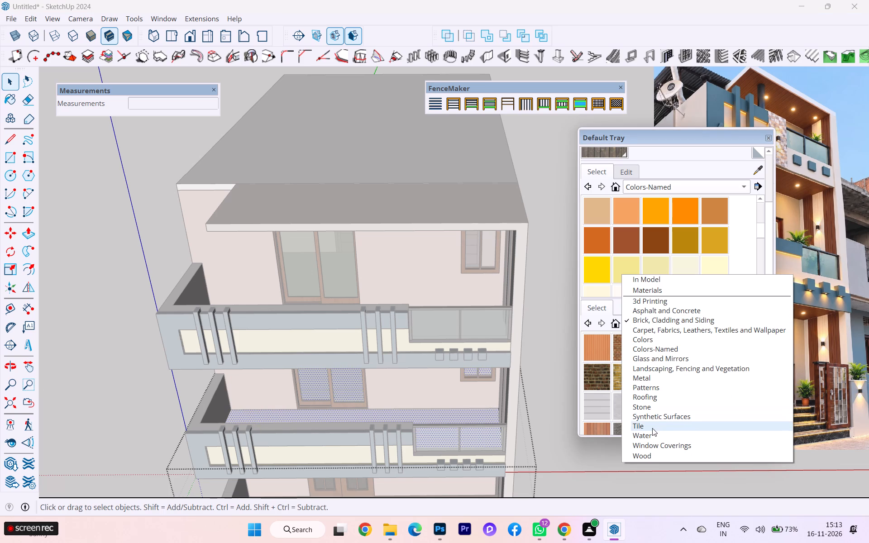
left_click(652, 428)
scroll(474, 311, "down", 2)
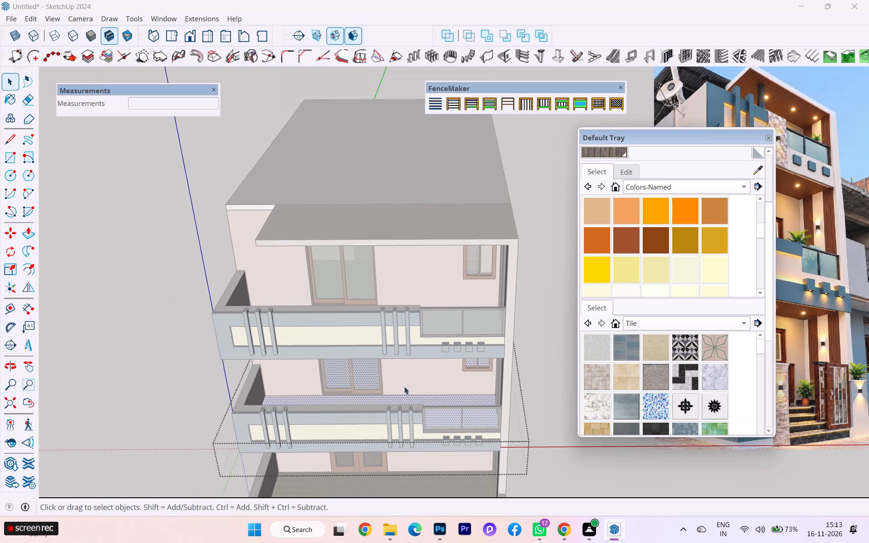
scroll(400, 390, "down", 4)
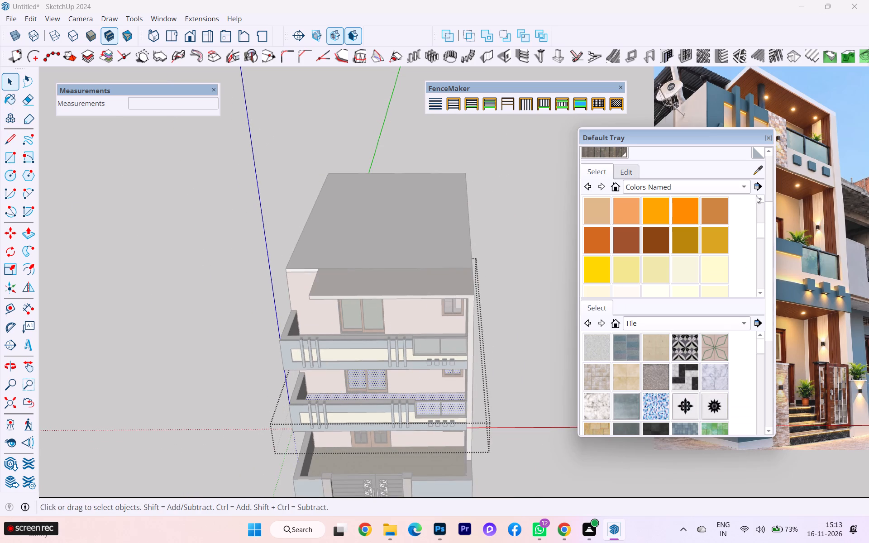
left_click(757, 171)
left_click(366, 462)
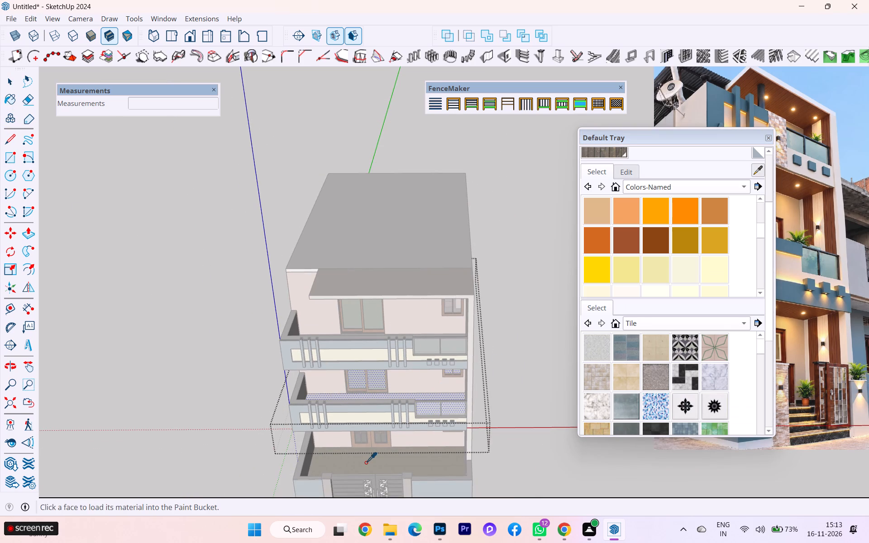
left_click(342, 395)
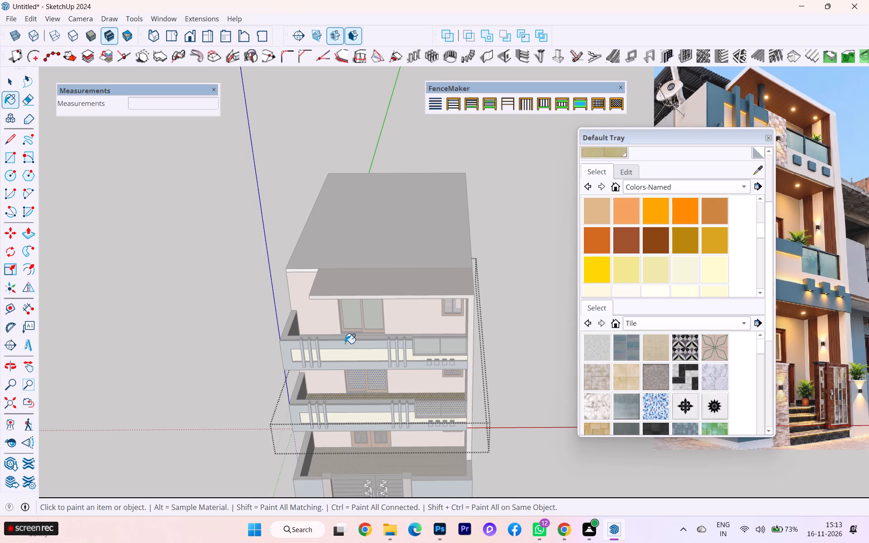
Paint the top balcony's floor with the olive tile material sampled from the balcony below and close the group.
scroll(337, 335, "up", 2)
middle_click_drag(318, 395, 288, 459)
scroll(325, 389, "up", 1)
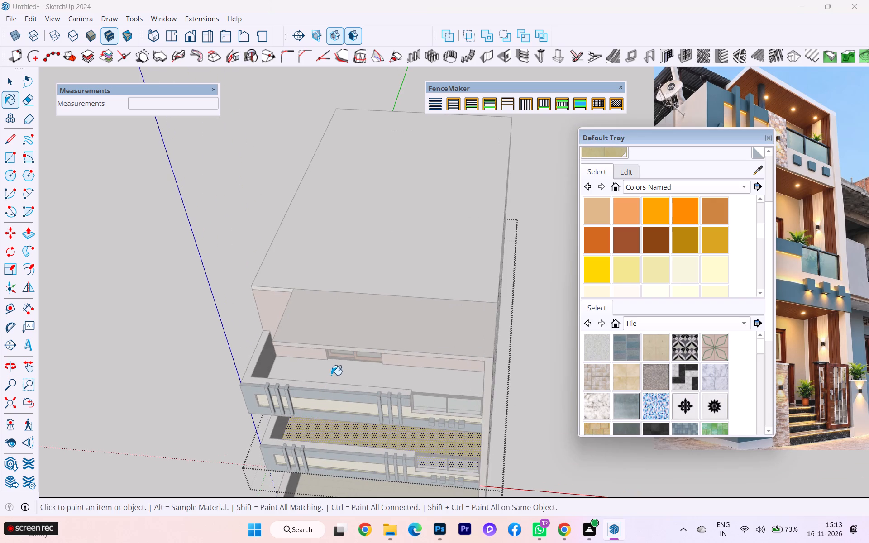
left_click(331, 375)
left_click(7, 79)
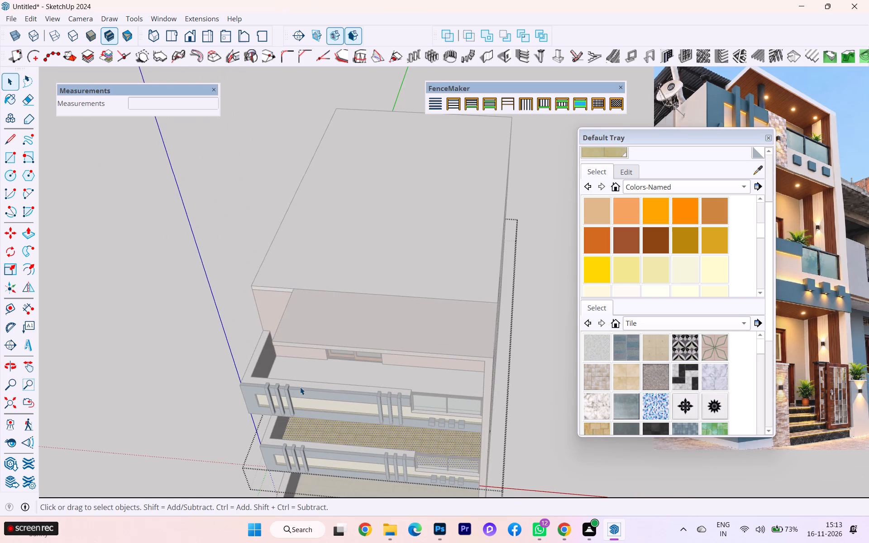
left_click(312, 367)
double_click(310, 368)
double_click(298, 367)
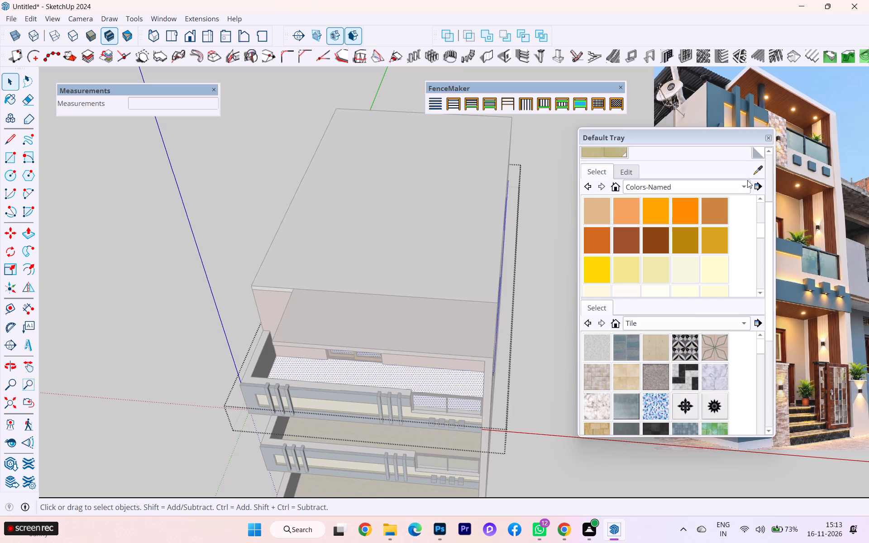
left_click(753, 164)
left_click(329, 436)
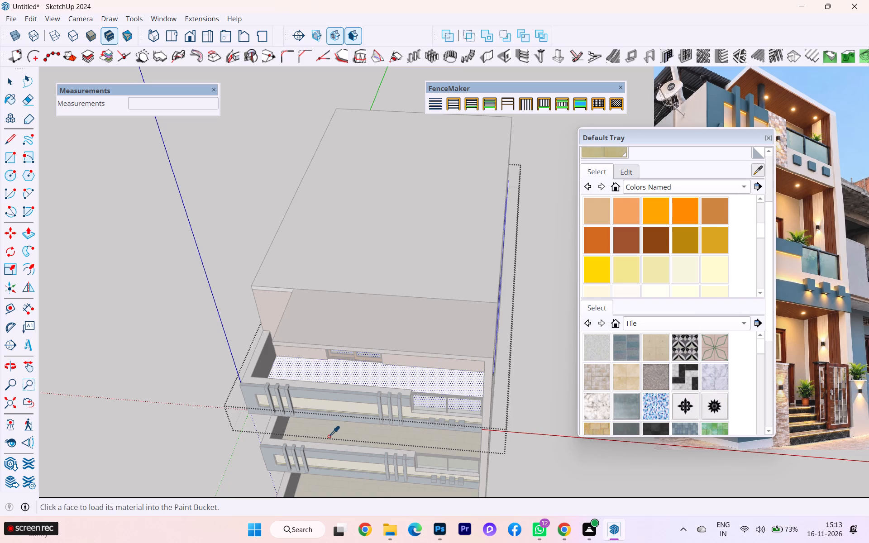
left_click(334, 373)
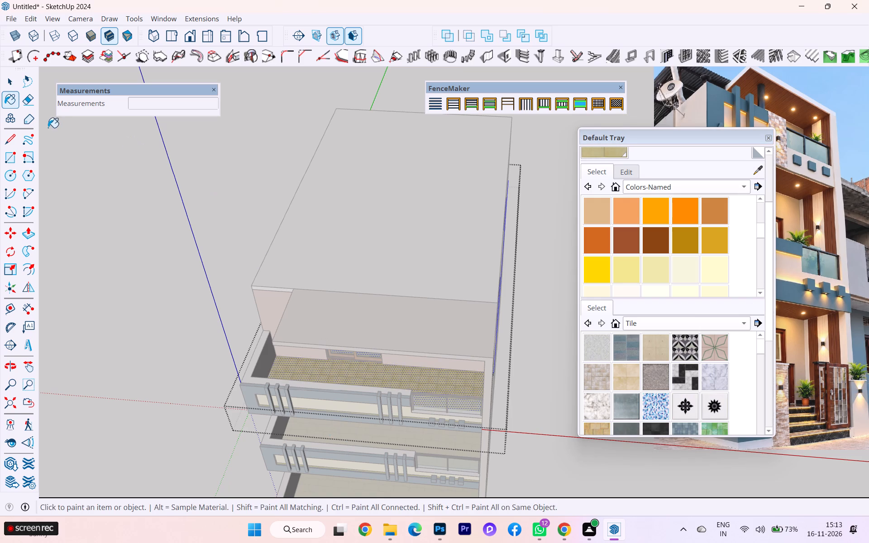
left_click(0, 78)
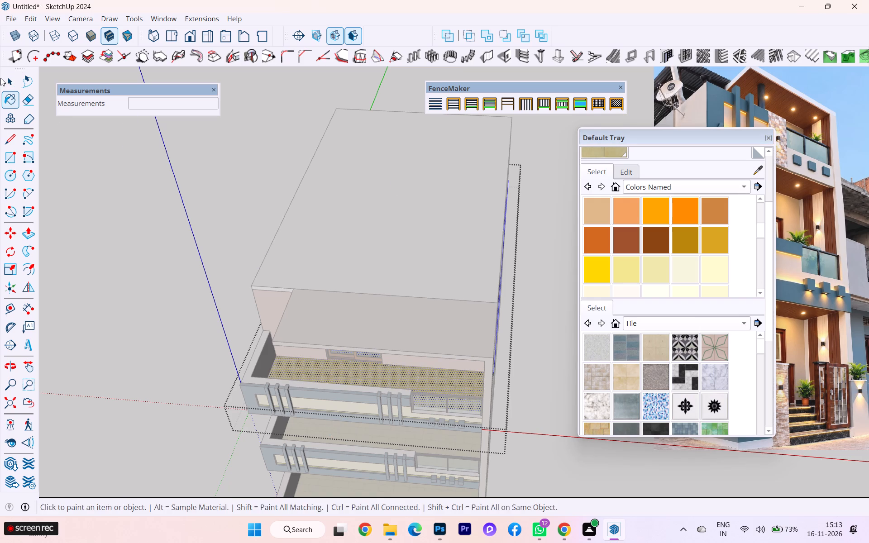
left_click(2, 79)
left_click(108, 234)
Examine the building's front and window side from several angles and uncover the reference photo to compare the balconies.
middle_click_drag(272, 271, 372, 22)
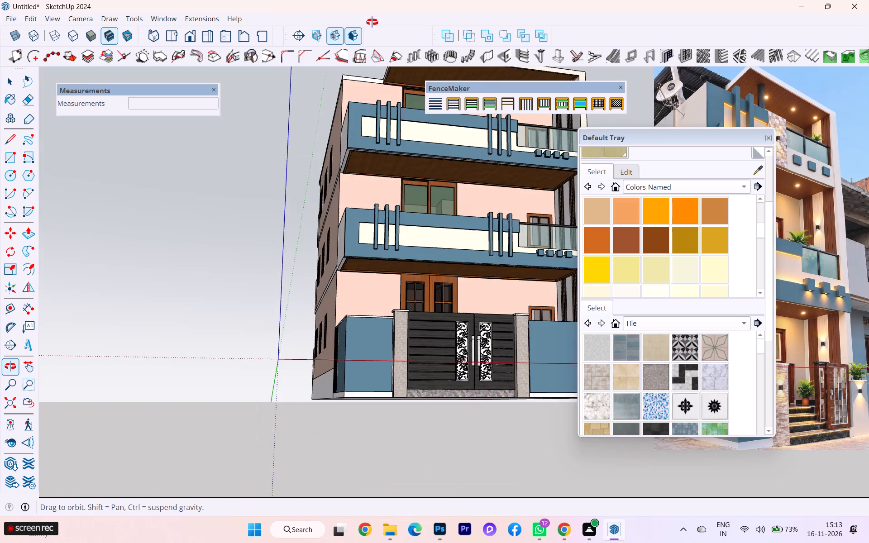
middle_click_drag(372, 22, 316, 195)
scroll(317, 195, "up", 1)
scroll(291, 226, "down", 2)
scroll(353, 292, "down", 1)
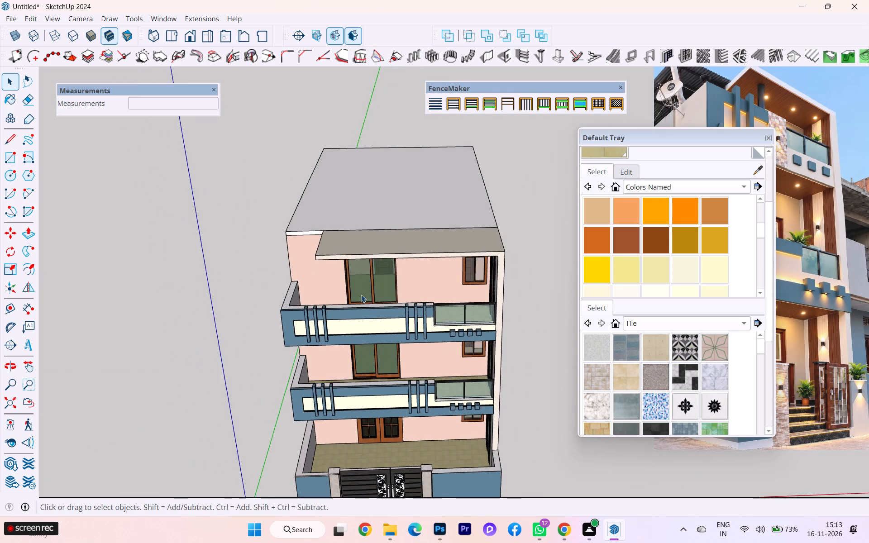
middle_click_drag(369, 297, 573, 273)
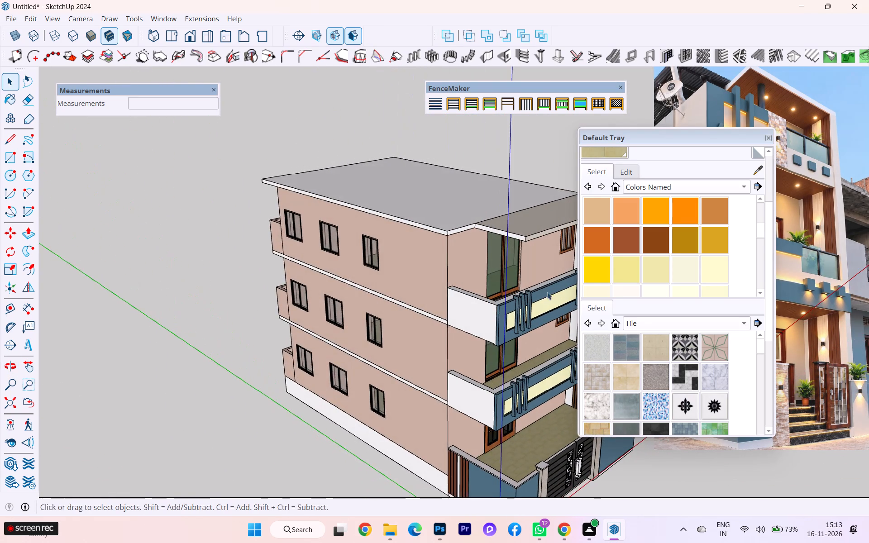
scroll(393, 357, "down", 4)
scroll(421, 427, "up", 1)
scroll(437, 431, "down", 1)
middle_click_drag(502, 438, 554, 401)
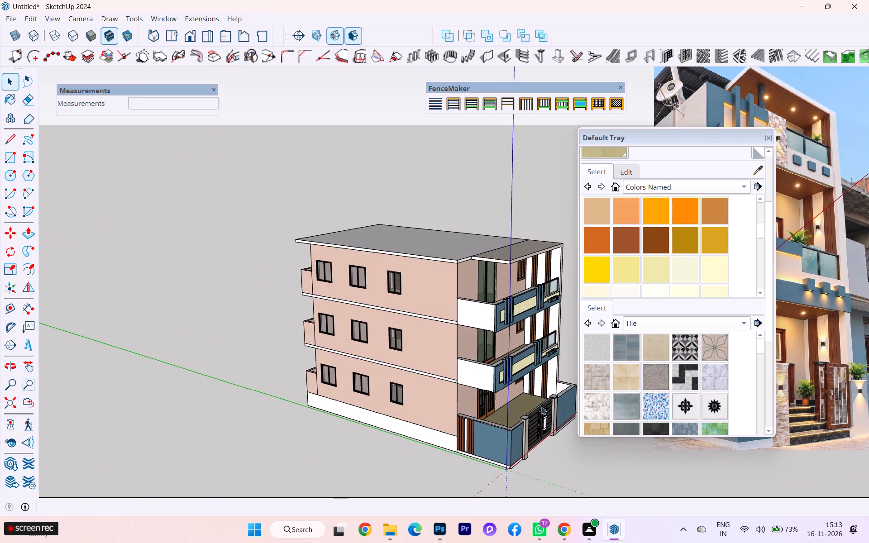
scroll(398, 409, "down", 5)
scroll(463, 421, "up", 1)
scroll(464, 420, "down", 1)
scroll(467, 415, "up", 2)
scroll(468, 412, "down", 1)
scroll(468, 412, "up", 2)
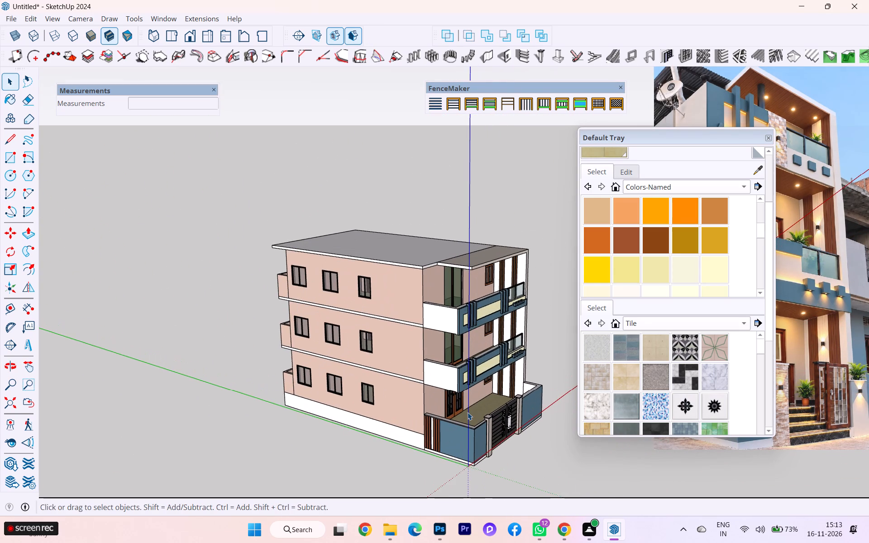
scroll(468, 412, "up", 4)
scroll(460, 411, "down", 2)
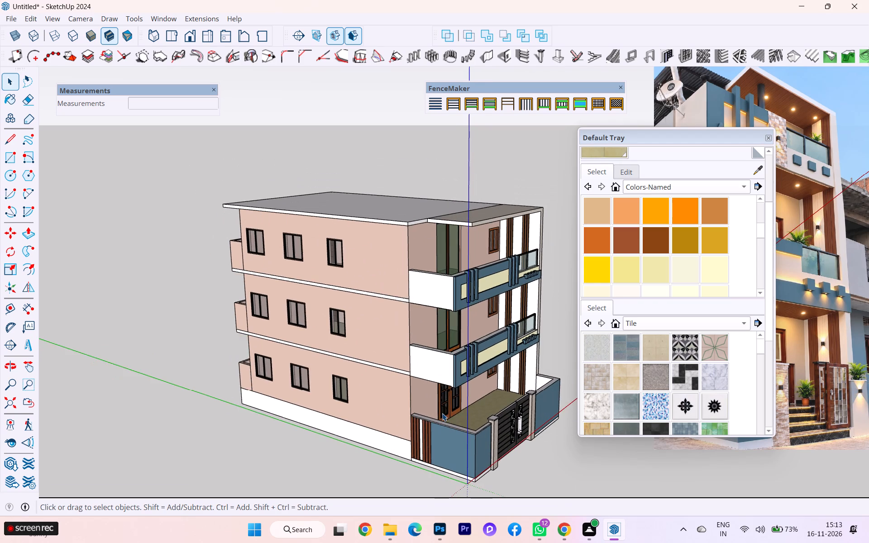
scroll(464, 332, "up", 5)
scroll(462, 397, "down", 1)
middle_click_drag(259, 383, 165, 373)
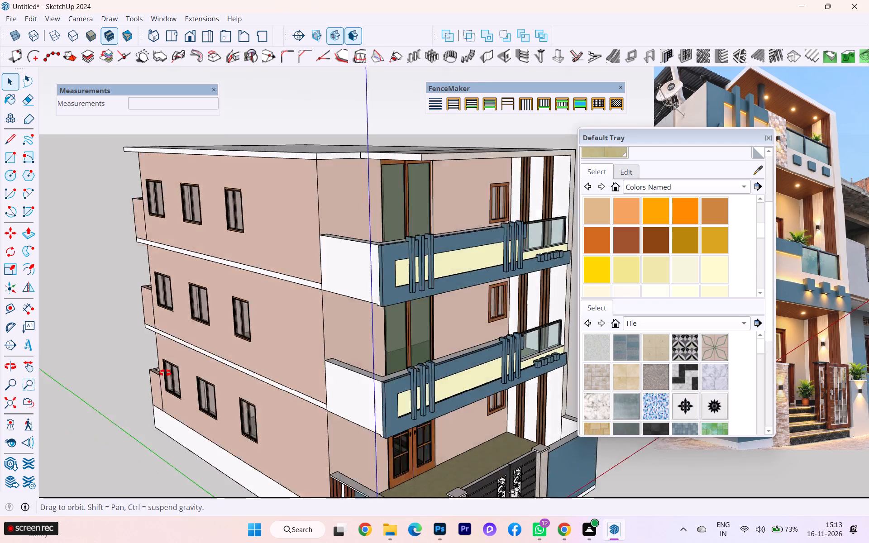
middle_click_drag(165, 373, 47, 361)
scroll(334, 356, "down", 3)
middle_click_drag(311, 384, 321, 397)
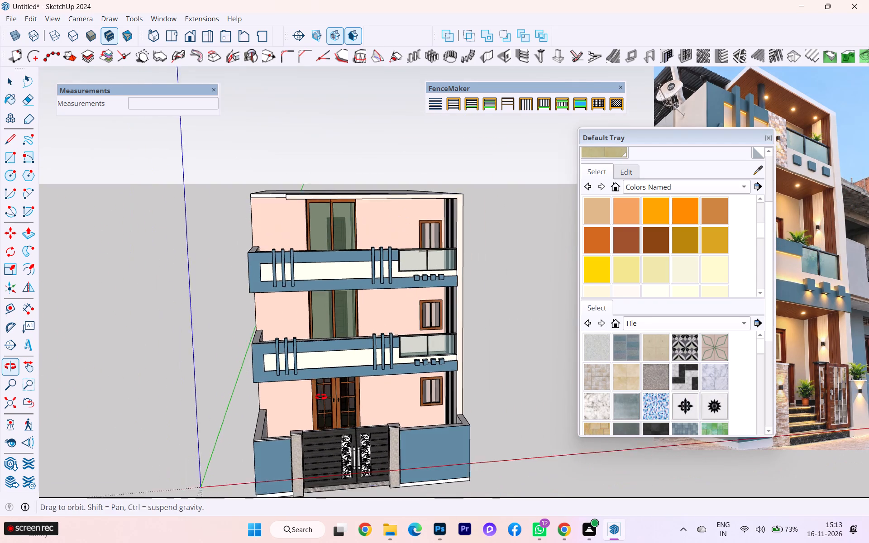
middle_click_drag(321, 397, 490, 400)
scroll(261, 383, "down", 2)
scroll(261, 382, "up", 1)
scroll(260, 382, "down", 2)
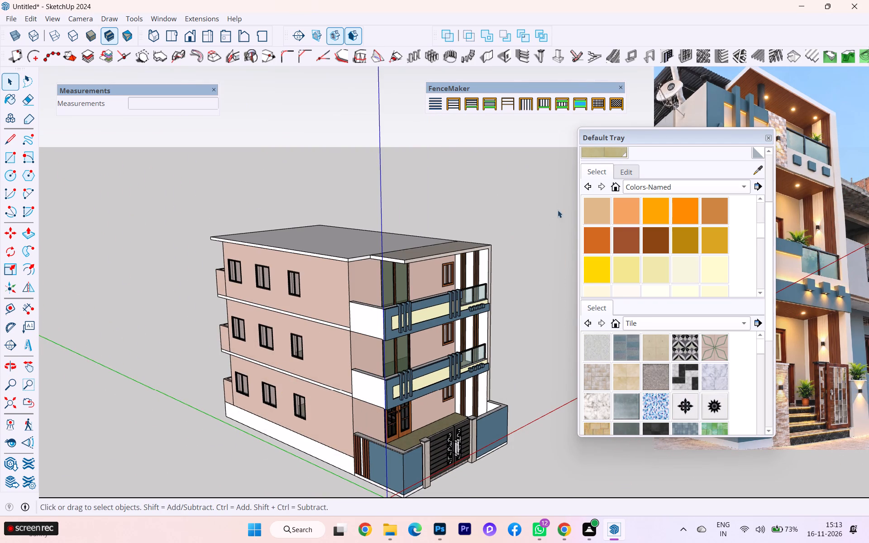
left_click_drag(643, 137, 680, 335)
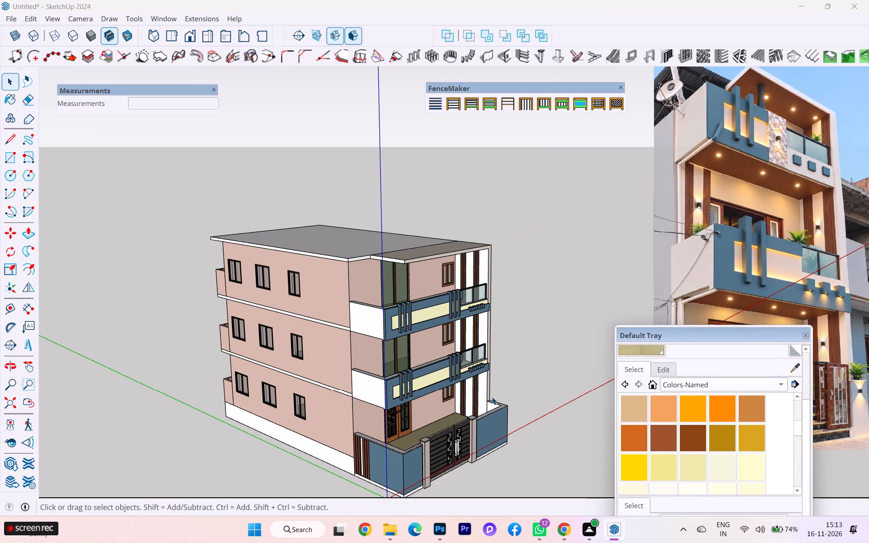
Repaint the cream recessed front panel of the lower balcony with the white sampled from its side wall and close the group.
scroll(484, 375, "up", 3)
scroll(400, 386, "up", 2)
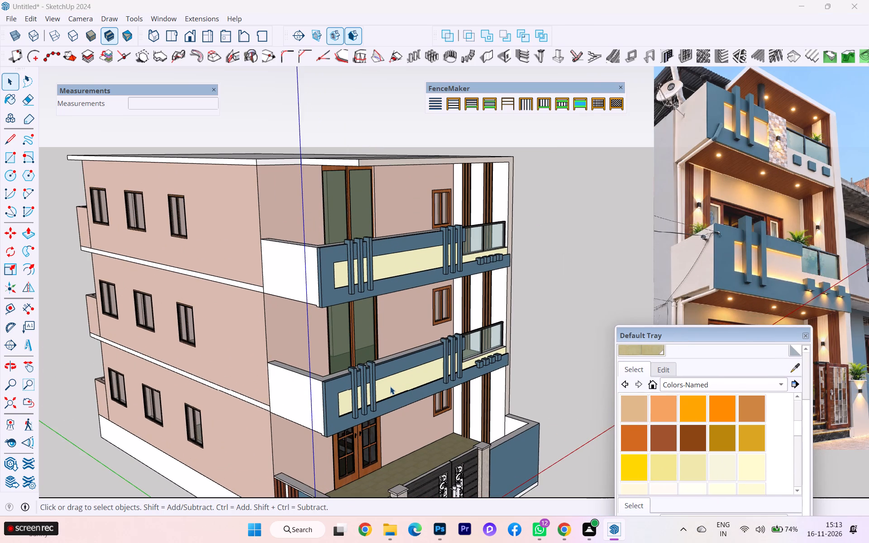
left_click(390, 386)
double_click(390, 386)
left_click(392, 386)
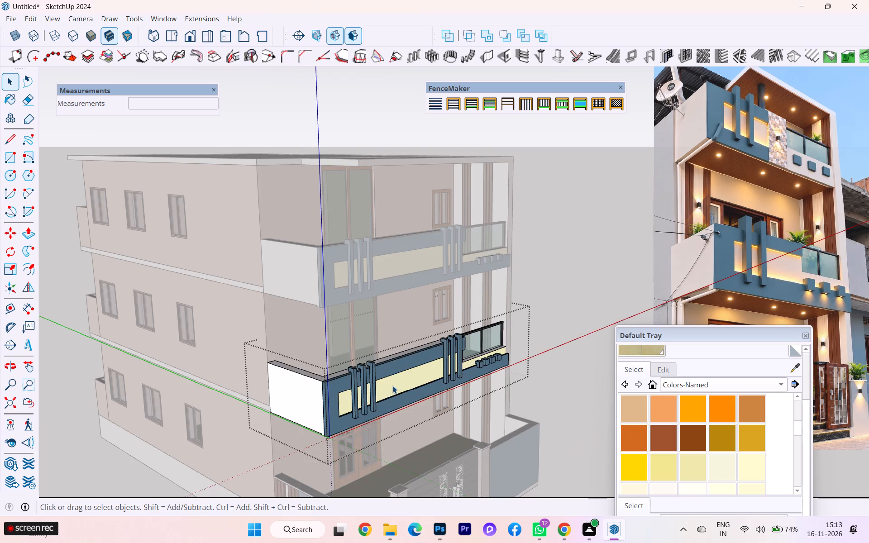
left_click(392, 386)
left_click(412, 386)
triple_click(412, 379)
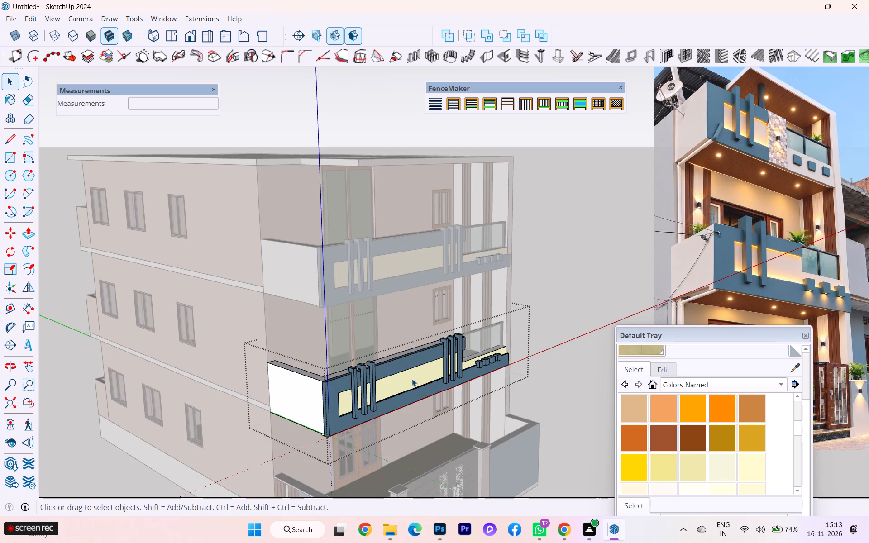
triple_click(412, 379)
left_click(412, 378)
left_click(412, 378)
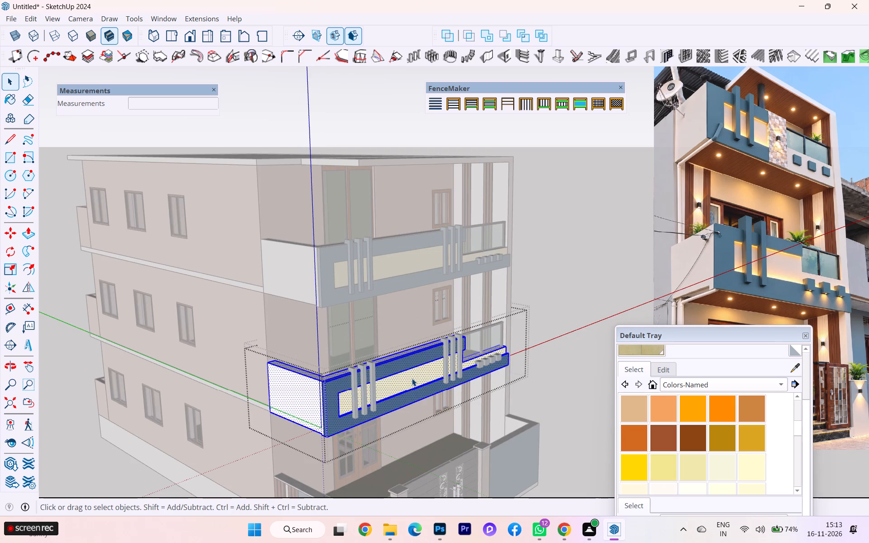
left_click(791, 366)
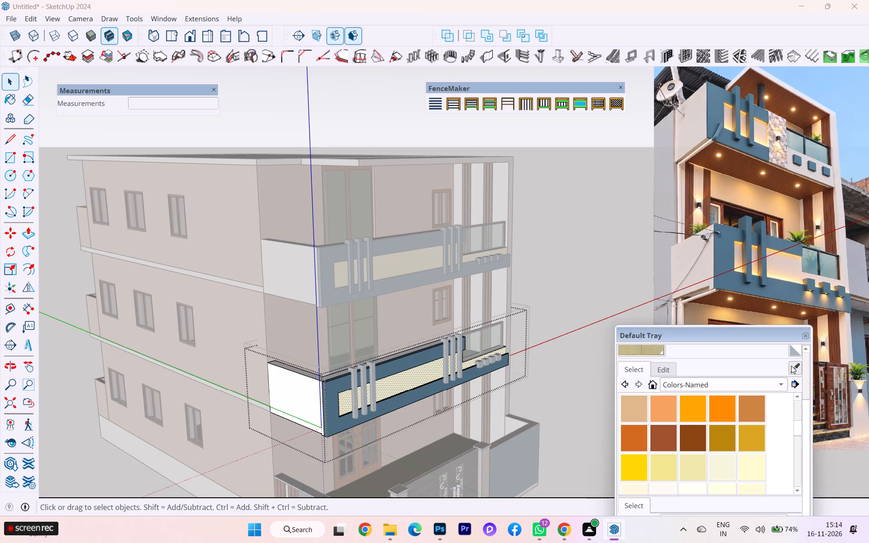
left_click(302, 389)
left_click(415, 385)
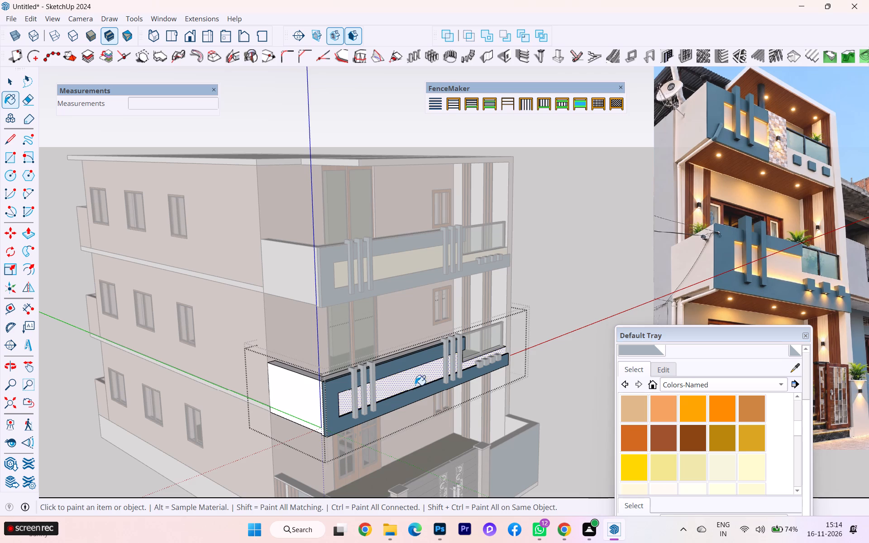
scroll(356, 272, "down", 3)
left_click(11, 86)
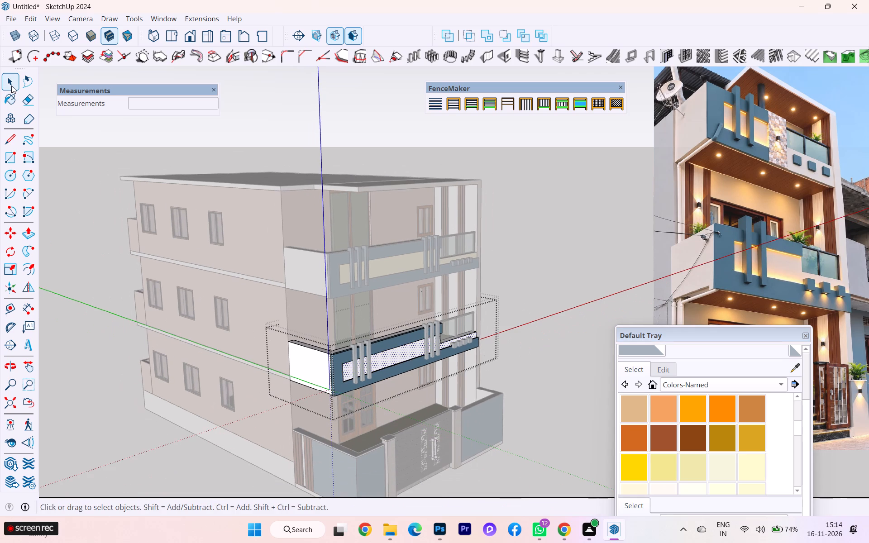
left_click(75, 300)
left_click(155, 424)
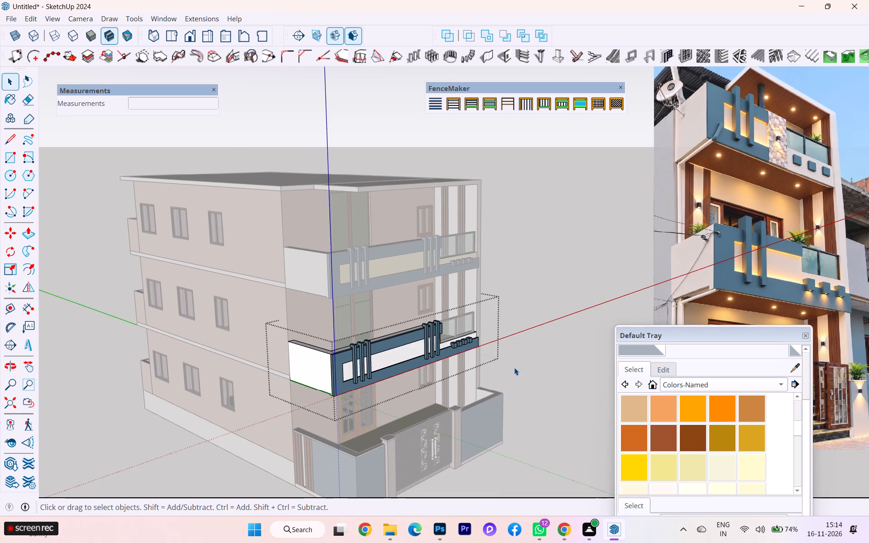
left_click(544, 324)
left_click(549, 334)
Repaint the cream recessed front panel of the upper balcony with the white sampled from its side wall and close the group.
left_click(358, 255)
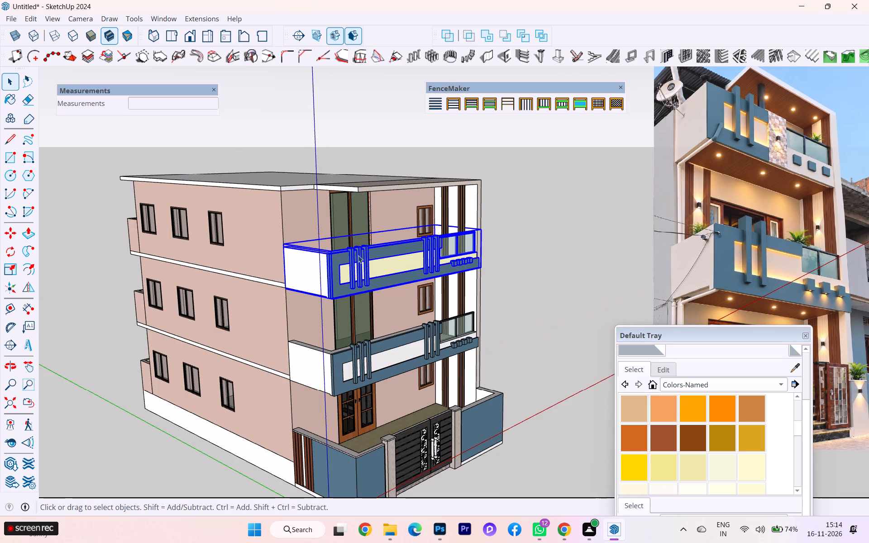
triple_click(380, 273)
triple_click(380, 273)
triple_click(382, 271)
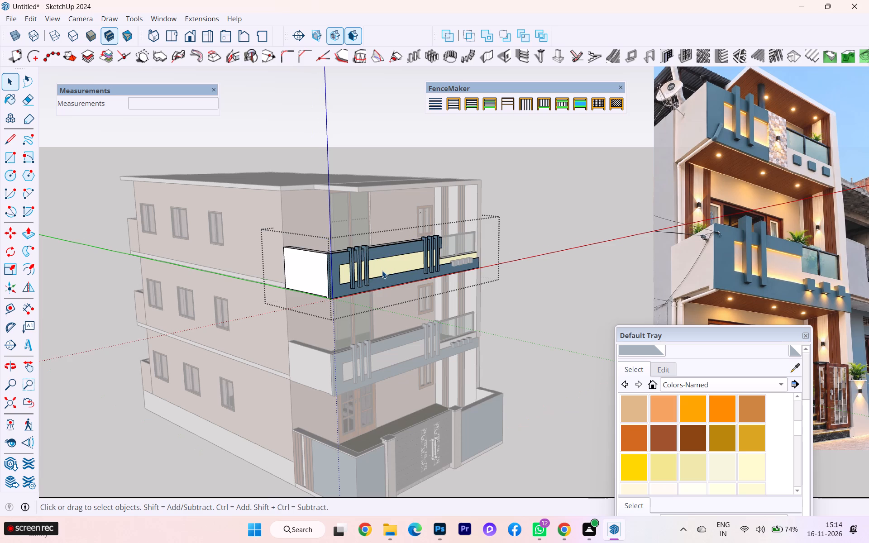
left_click(385, 269)
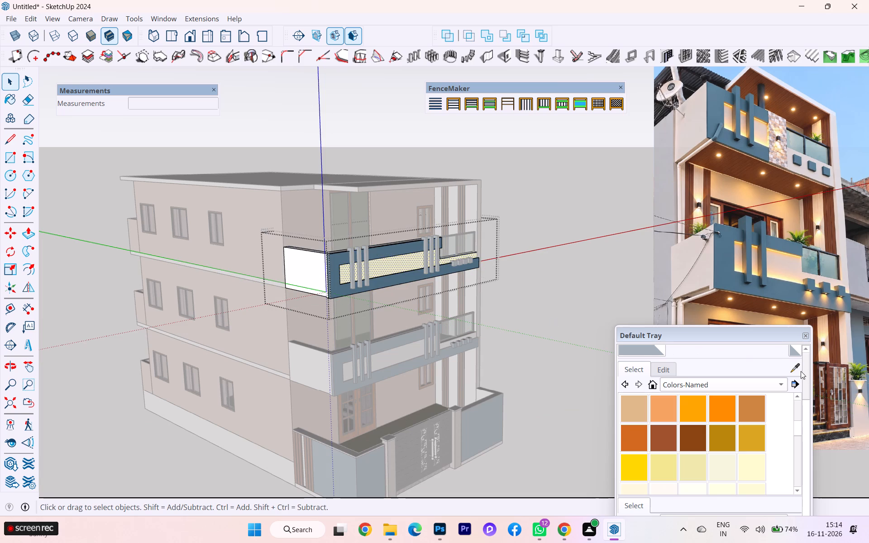
left_click(792, 368)
left_click(308, 271)
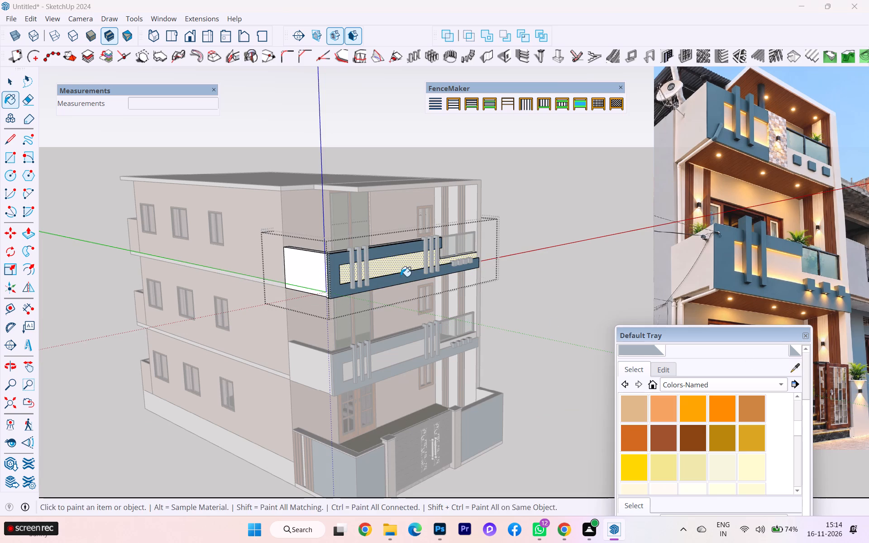
left_click(390, 270)
left_click(9, 84)
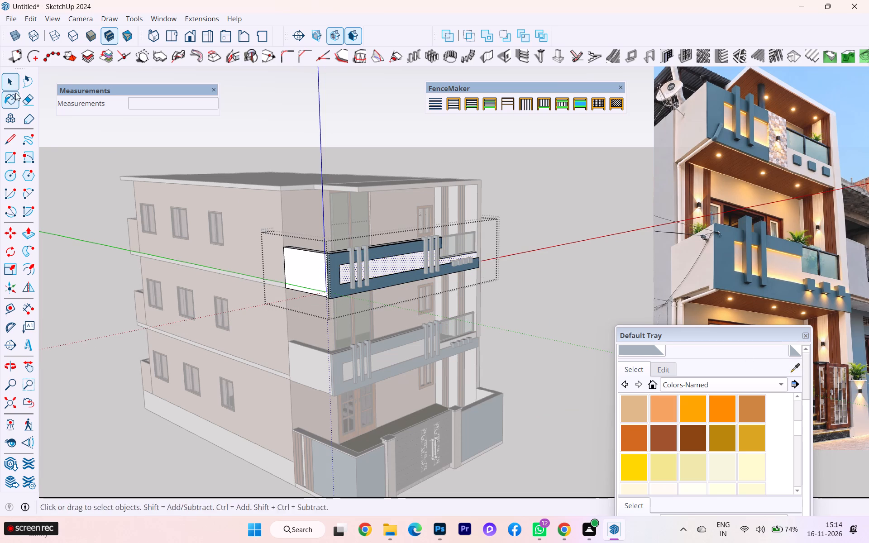
left_click(89, 273)
middle_click_drag(387, 299, 167, 306)
left_click(497, 295)
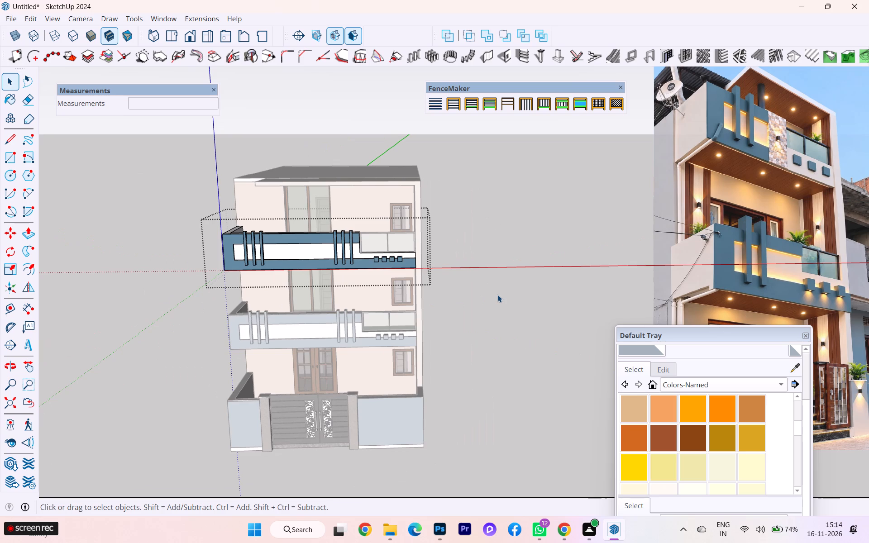
left_click(499, 305)
double_click(496, 310)
Examine both repainted balconies and the whole facade from above, below and straight-on front, comparing them with the reference photo.
middle_click_drag(321, 315, 329, 311)
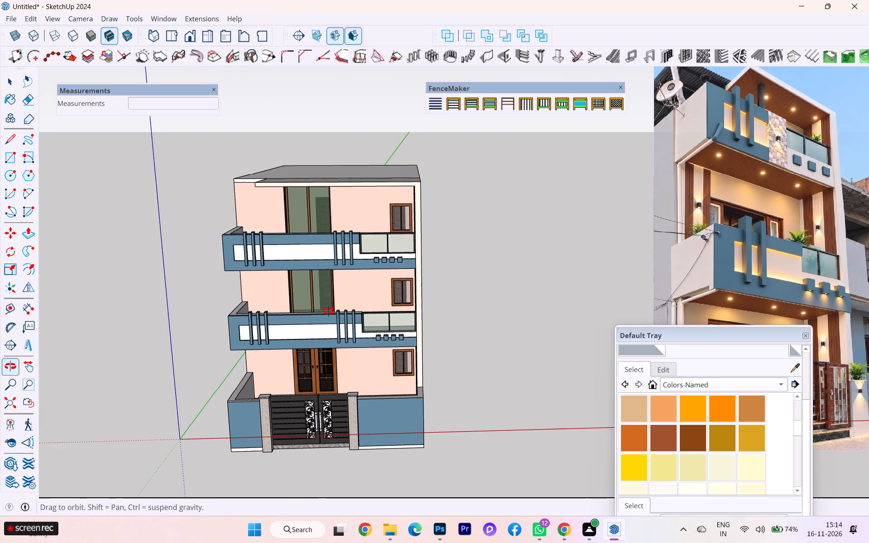
middle_click_drag(329, 311, 341, 290)
scroll(342, 290, "up", 7)
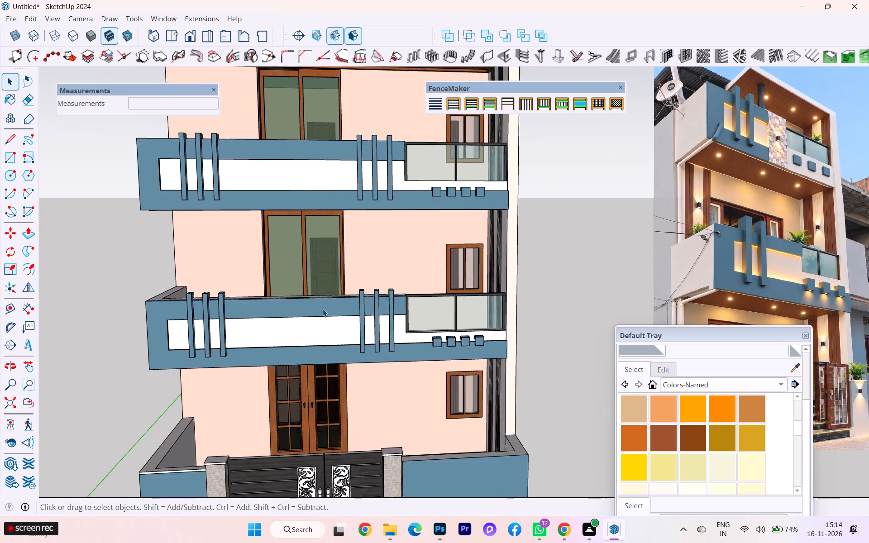
scroll(323, 309, "up", 1)
scroll(317, 306, "down", 1)
middle_click_drag(317, 306, 304, 255)
scroll(301, 265, "down", 1)
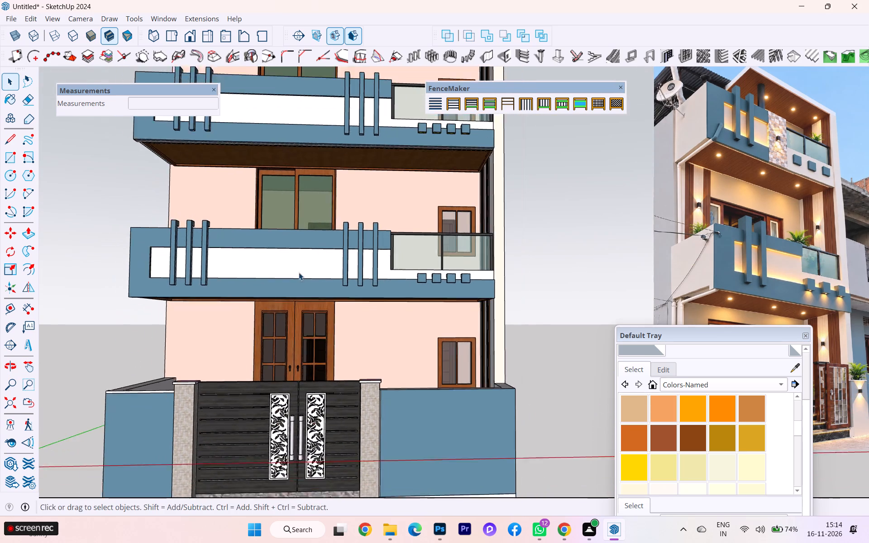
scroll(299, 272, "down", 4)
middle_click_drag(294, 319, 292, 386)
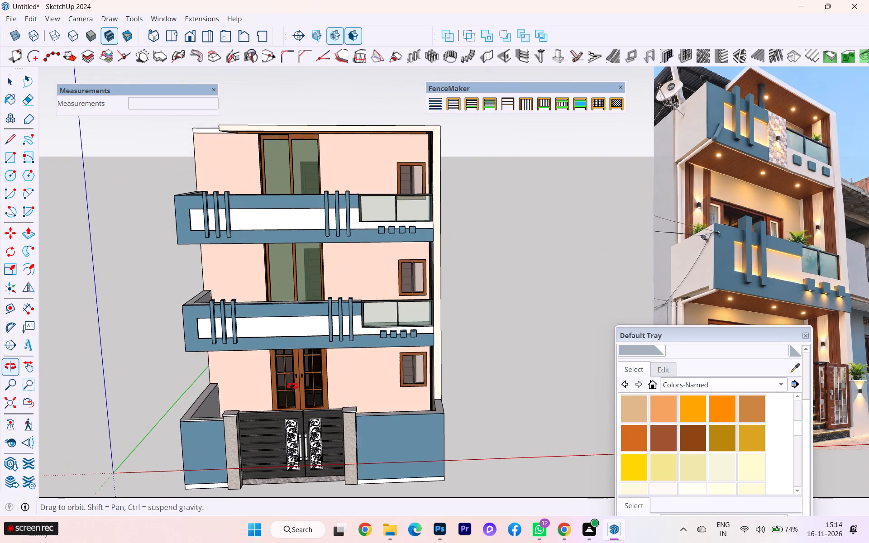
middle_click_drag(292, 386, 292, 386)
scroll(325, 364, "down", 3)
middle_click_drag(321, 356, 322, 314)
middle_click_drag(322, 314, 323, 315)
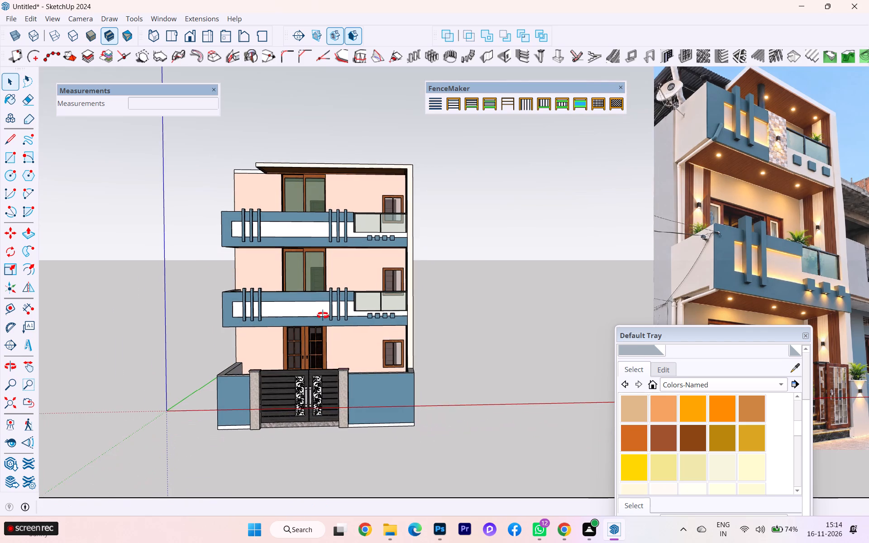
middle_click_drag(323, 315, 325, 321)
scroll(269, 384, "up", 2)
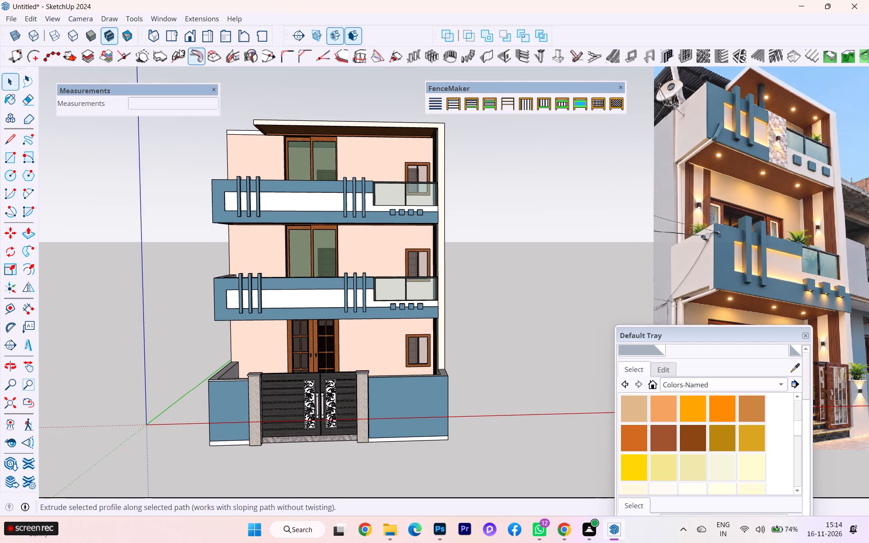
left_click(188, 41)
scroll(199, 313, "down", 2)
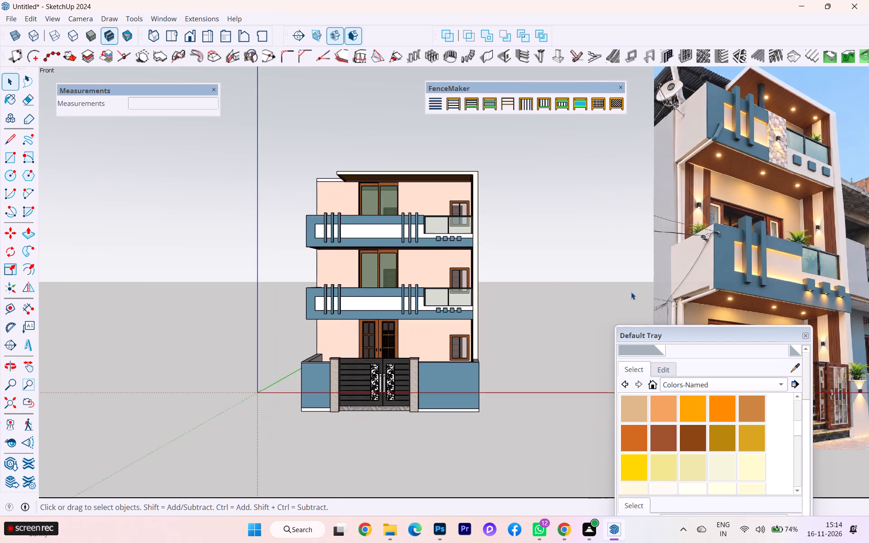
Delete the reference photo watermark, Watermark1, from the Architectural Design Style.
left_click(717, 250)
left_click_drag(695, 336, 646, 195)
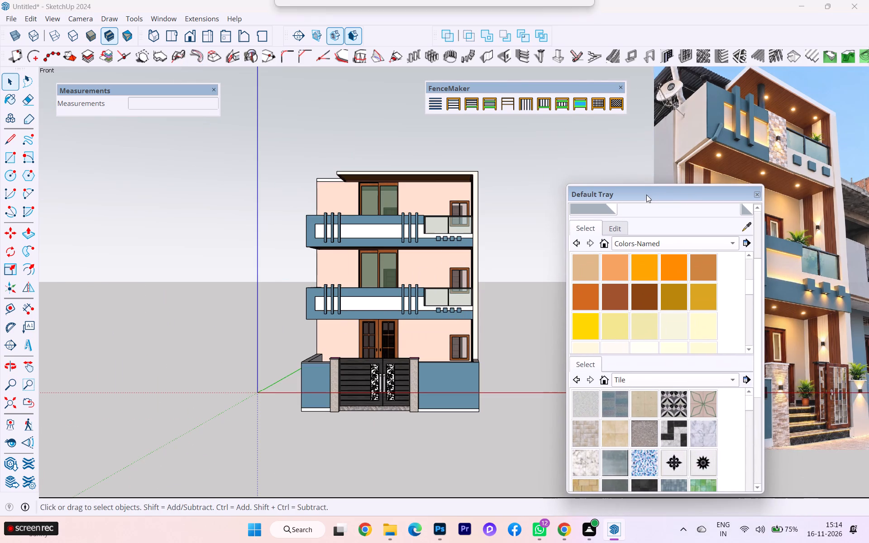
scroll(617, 246, "up", 3)
left_click(592, 231)
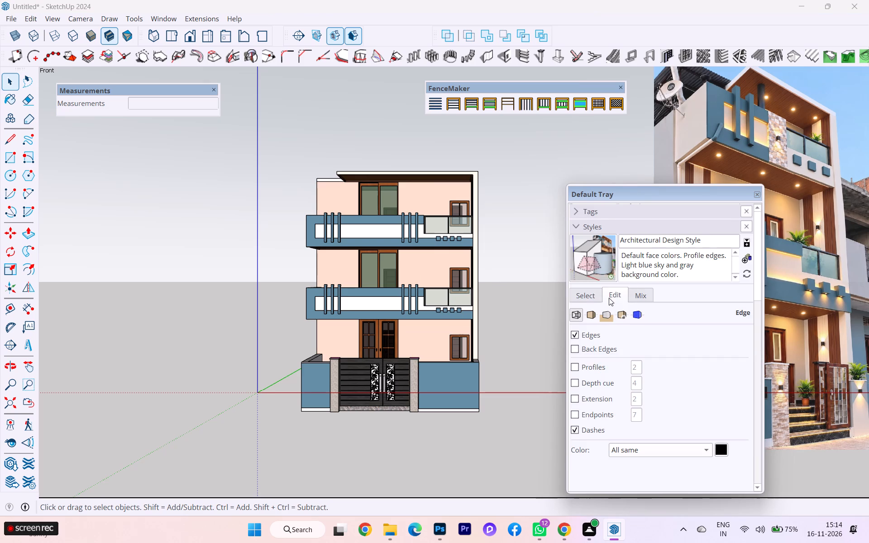
left_click(624, 312)
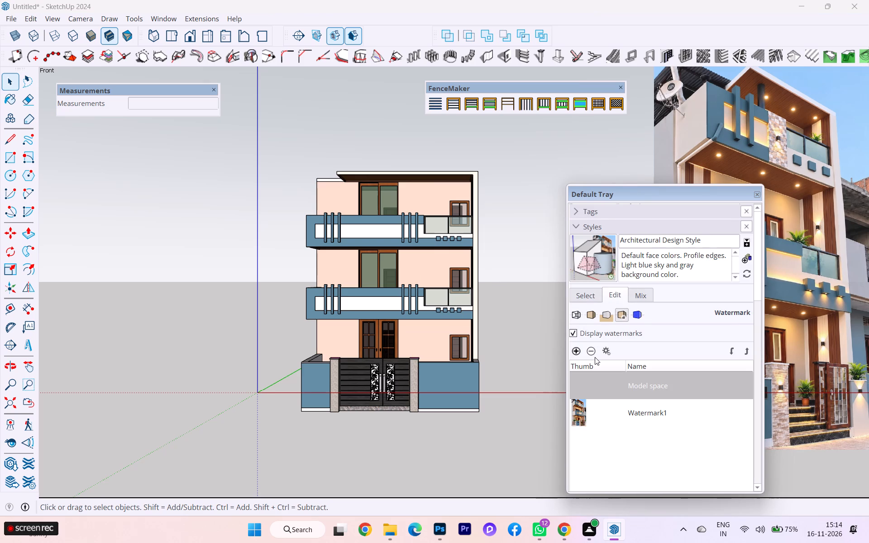
left_click(581, 411)
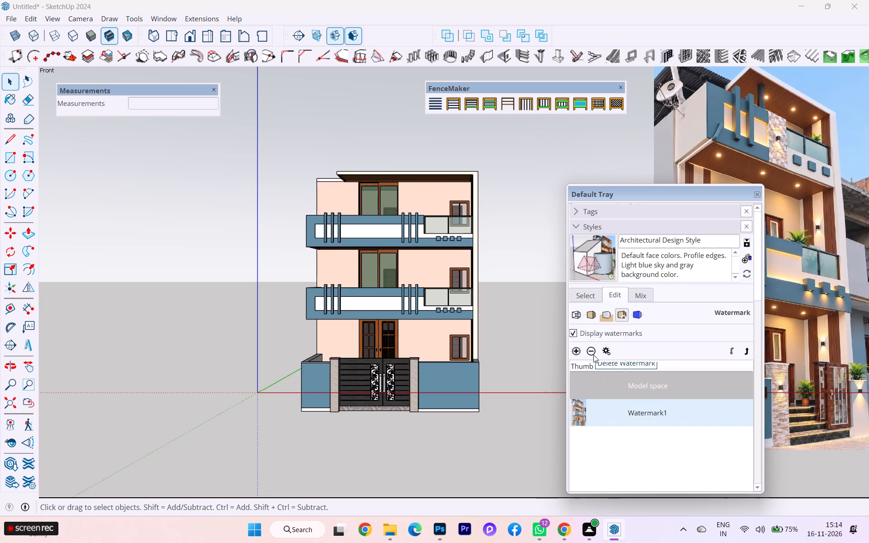
left_click(593, 355)
left_click(726, 343)
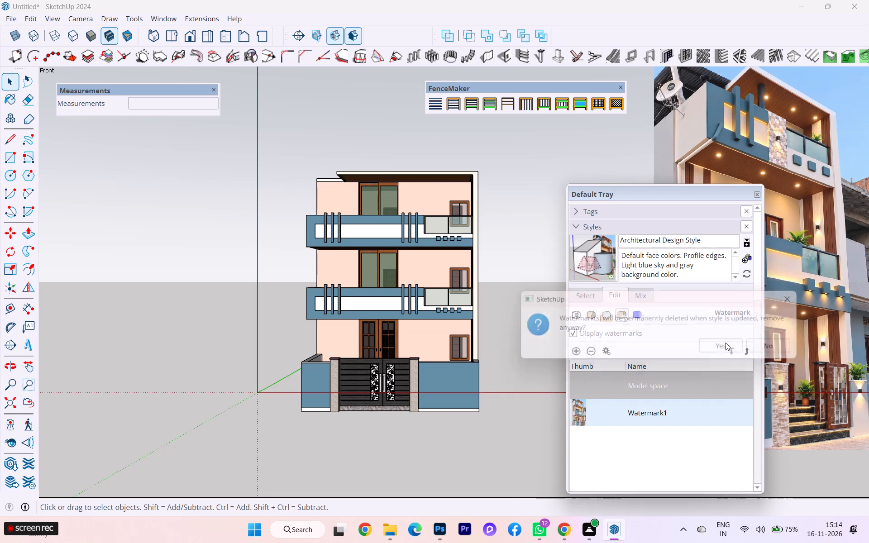
left_click(539, 317)
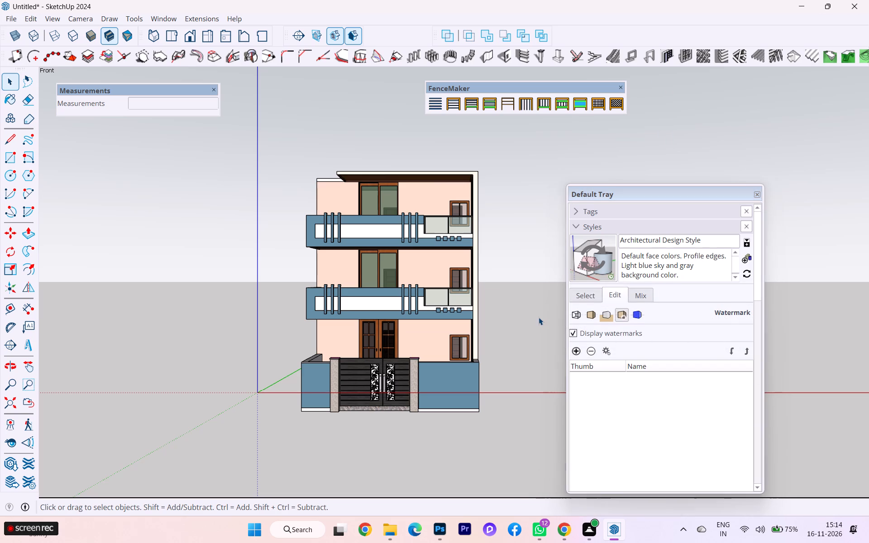
Examine the finished building from the front, both sides and above, checking the balconies, gate, windows and side cladding.
middle_click_drag(519, 305, 523, 332)
scroll(465, 247, "up", 2)
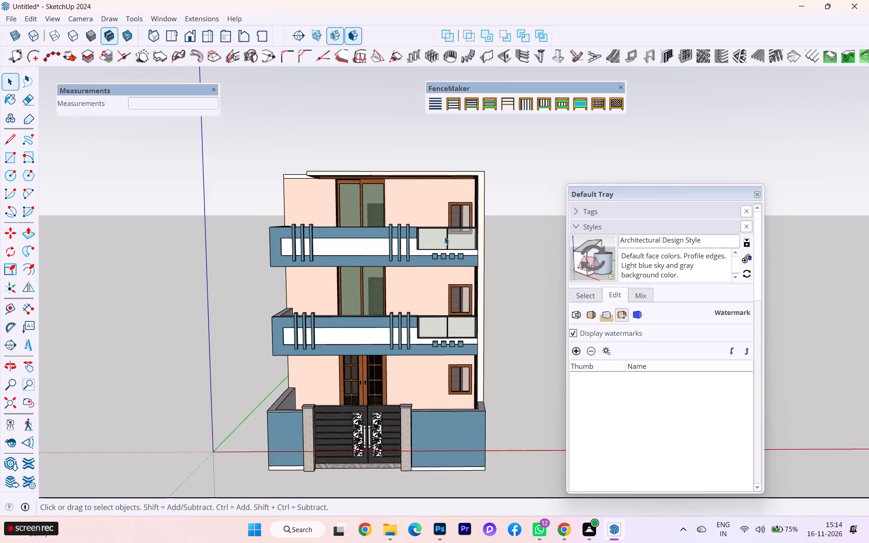
scroll(407, 232, "up", 4)
scroll(372, 243, "up", 3)
scroll(371, 251, "down", 1)
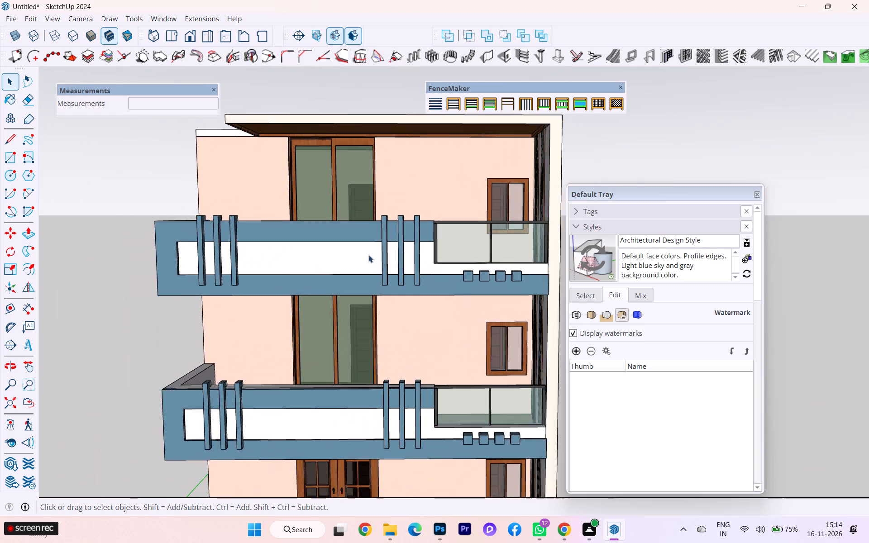
scroll(368, 255, "down", 3)
middle_click_drag(350, 278, 372, 233)
scroll(372, 233, "up", 1)
scroll(372, 234, "down", 3)
scroll(353, 268, "down", 5)
middle_click_drag(374, 312, 368, 336)
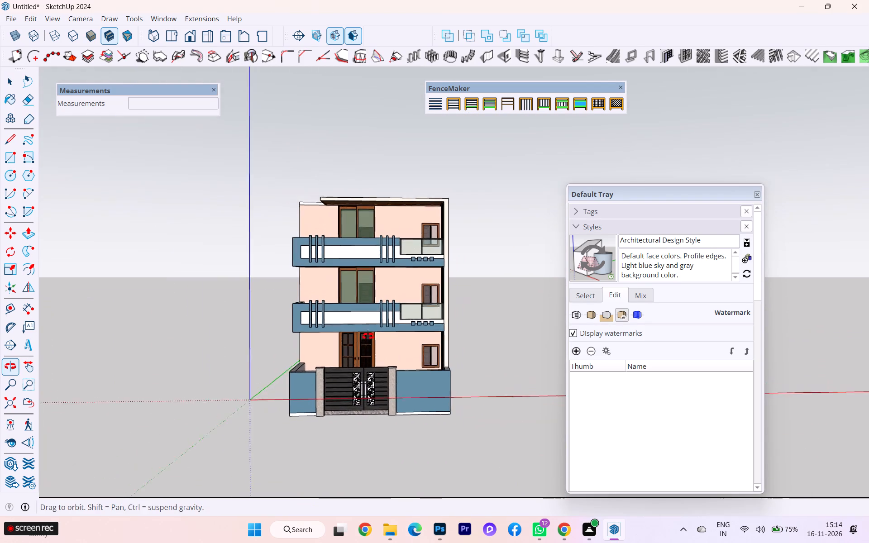
middle_click_drag(368, 336, 369, 350)
scroll(380, 371, "up", 3)
scroll(329, 418, "down", 1)
middle_click_drag(329, 418, 530, 409)
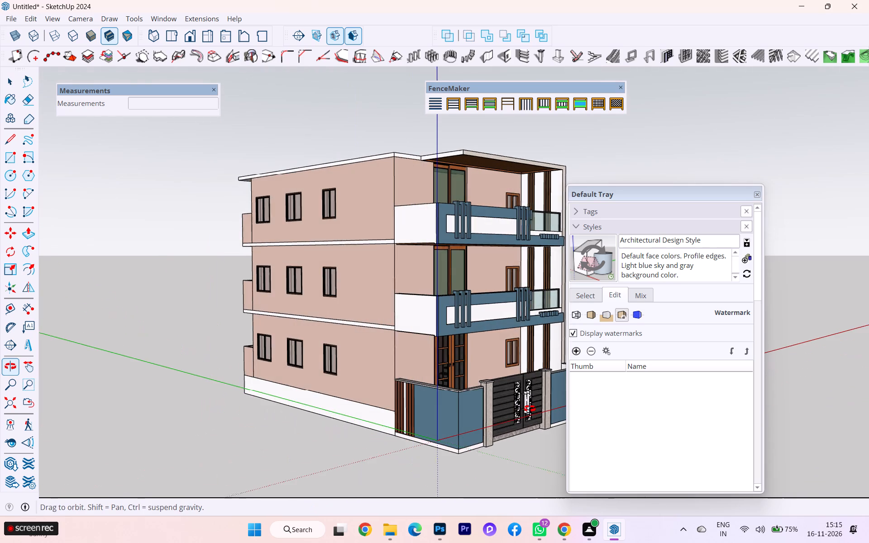
middle_click_drag(530, 409, 64, 368)
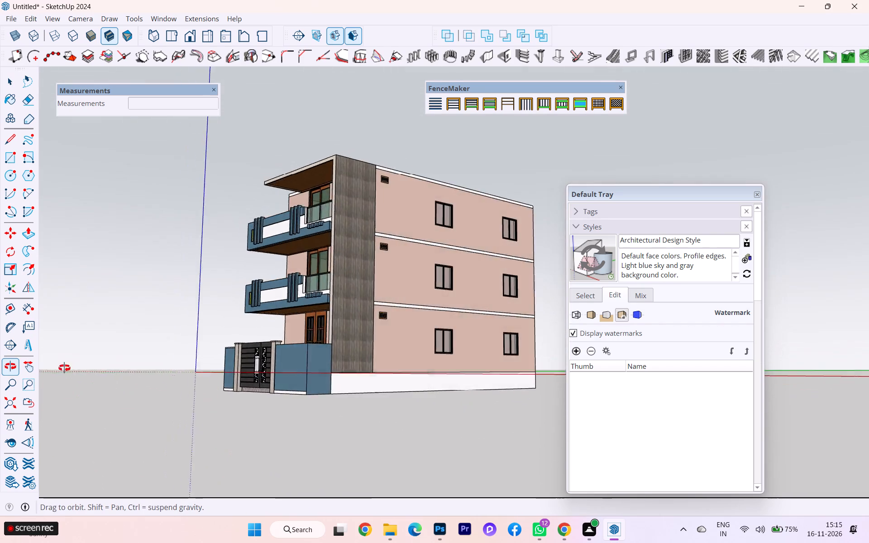
middle_click_drag(64, 368, 520, 410)
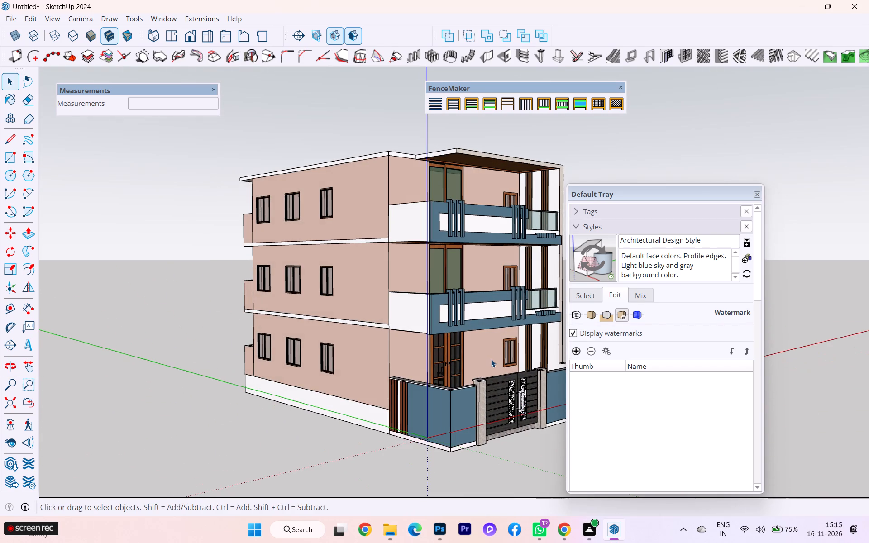
scroll(490, 359, "up", 1)
scroll(490, 359, "down", 1)
middle_click_drag(445, 388, 540, 414)
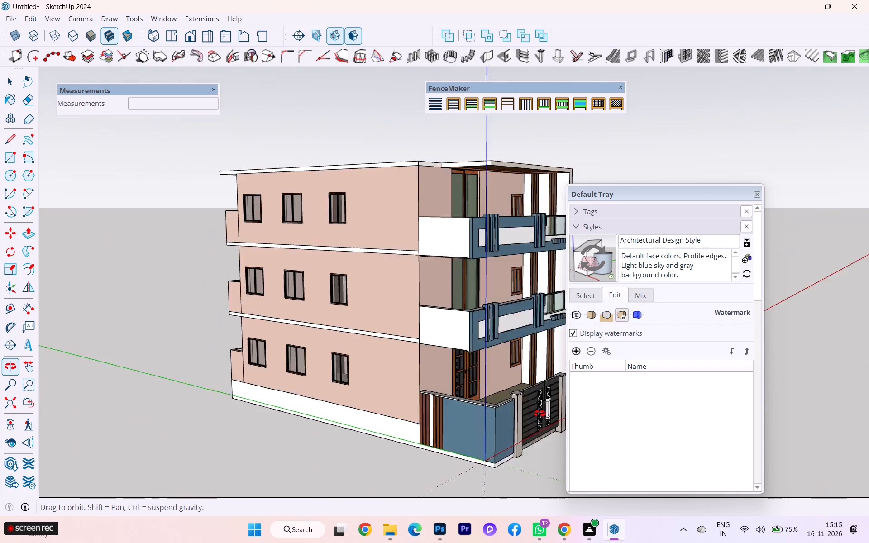
middle_click_drag(540, 414, 482, 443)
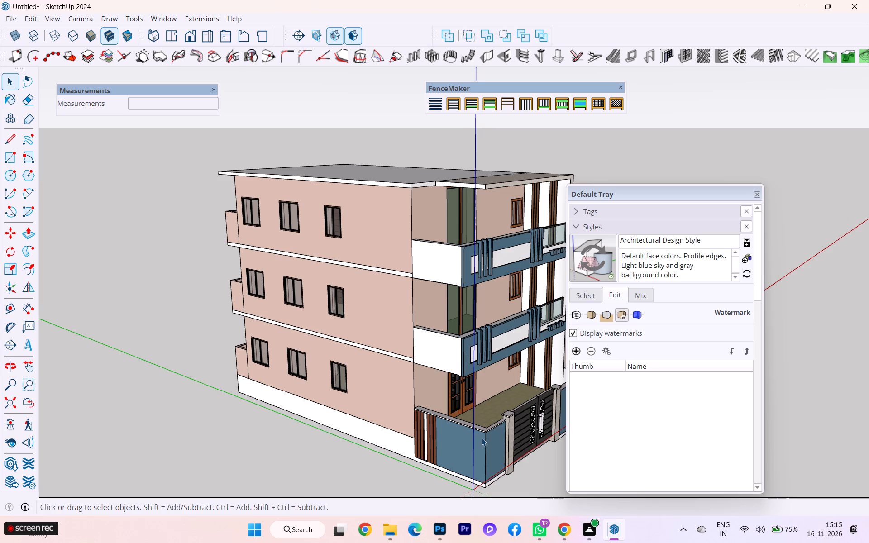
scroll(482, 438, "up", 2)
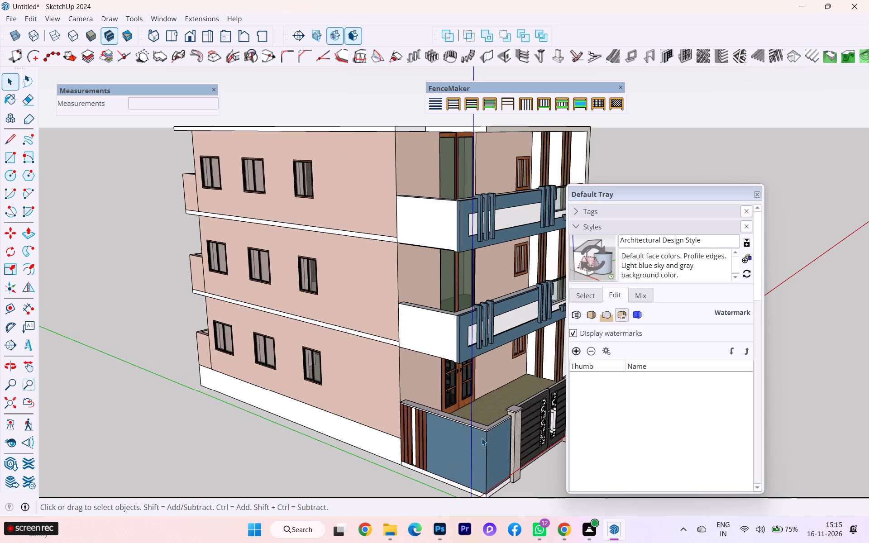
scroll(482, 438, "down", 4)
middle_click_drag(482, 438, 53, 388)
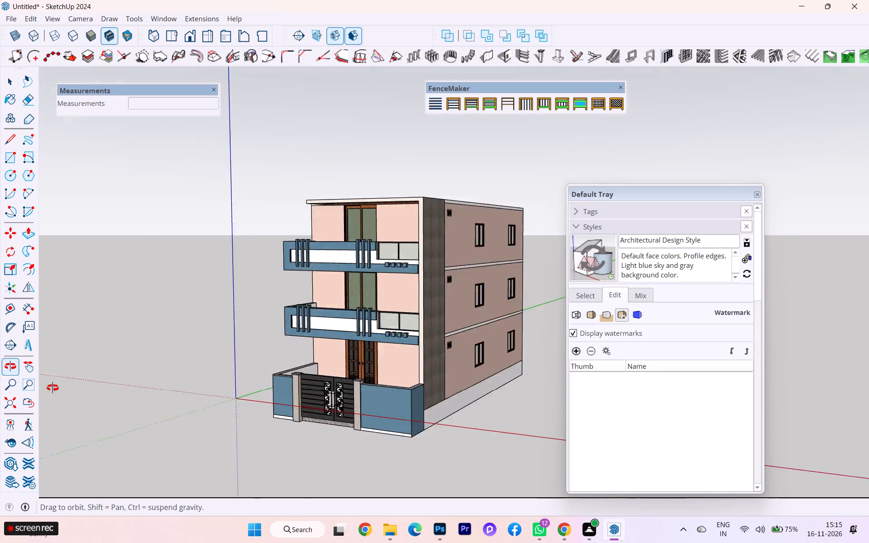
middle_click_drag(53, 388, 25, 386)
middle_click_drag(345, 365, 697, 411)
scroll(540, 398, "down", 1)
middle_click_drag(506, 402, 377, 334)
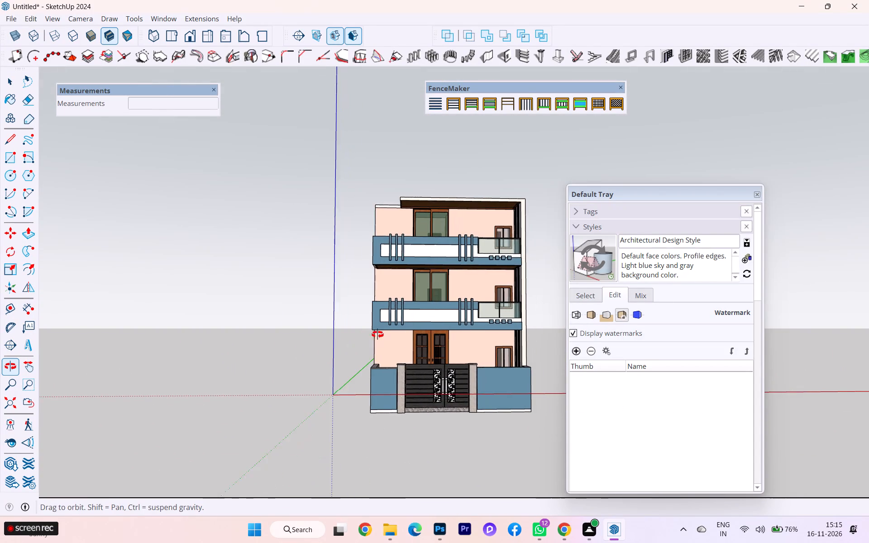
middle_click_drag(377, 334, 377, 334)
Select the entire building and move it up about 2' 11 3/4" so its base corner sits on the red axis.
scroll(483, 328, "up", 3)
scroll(484, 332, "down", 3)
scroll(475, 412, "up", 2)
left_click(393, 406)
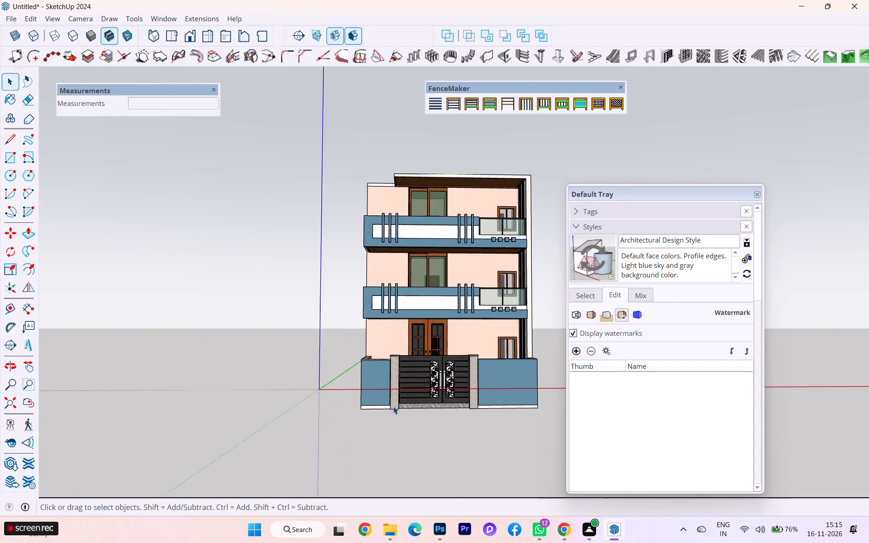
scroll(393, 406, "down", 1)
left_click_drag(342, 140, 533, 530)
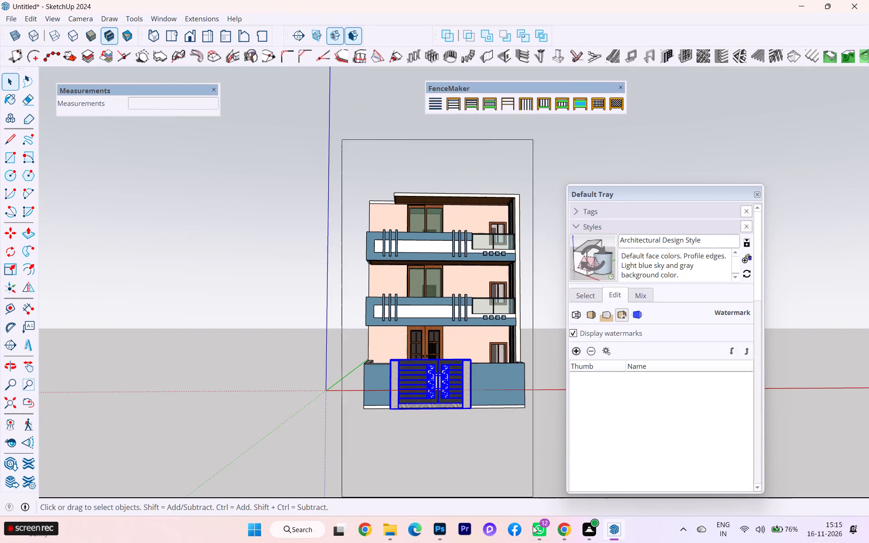
key("m")
key("Return")
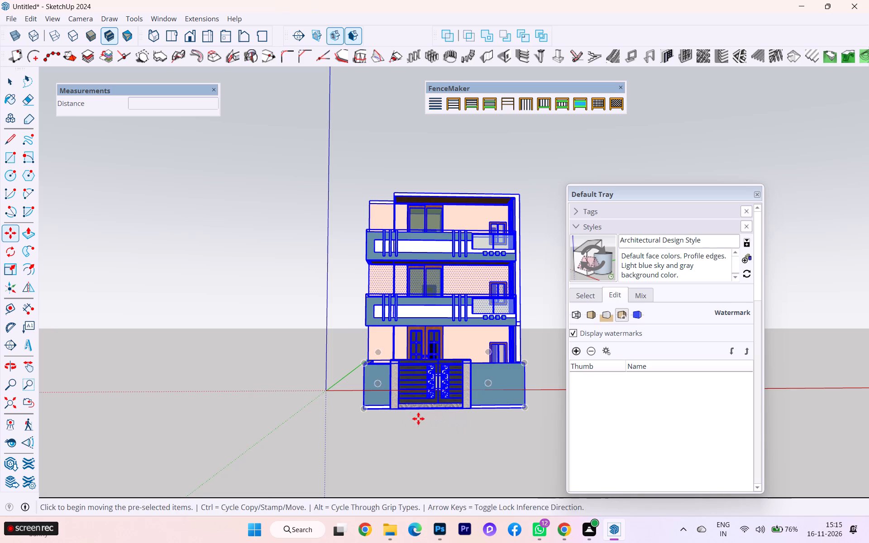
left_click(360, 408)
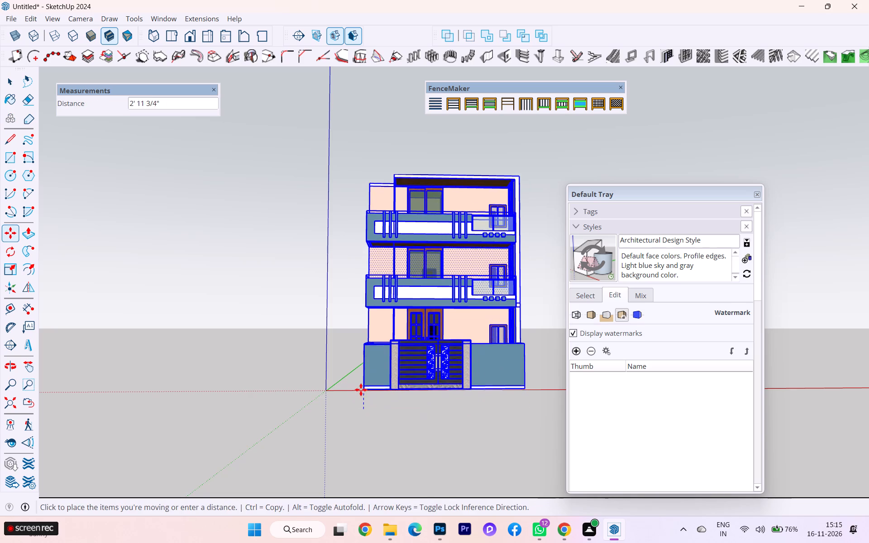
left_click(363, 393)
scroll(381, 399, "up", 3)
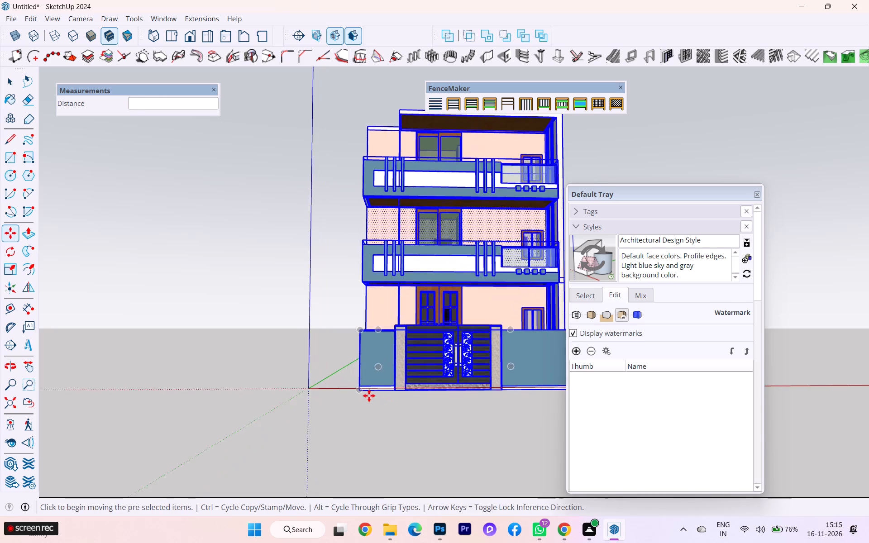
Nudge the selected building about 1" by the base corner of its front boundary wall to align with the red axis.
scroll(369, 395, "up", 4)
scroll(357, 382, "down", 1)
left_click(357, 382)
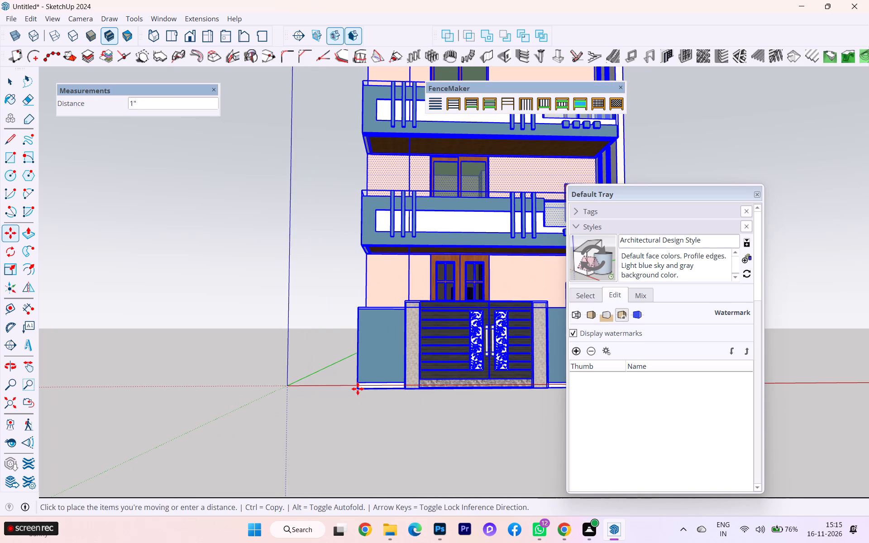
scroll(359, 386, "up", 5)
scroll(360, 385, "down", 1)
scroll(360, 385, "up", 2)
scroll(360, 385, "down", 1)
scroll(360, 385, "up", 2)
scroll(360, 385, "down", 1)
scroll(360, 385, "up", 1)
scroll(360, 385, "down", 1)
scroll(360, 385, "up", 5)
scroll(360, 385, "down", 2)
scroll(360, 385, "up", 1)
scroll(360, 384, "down", 2)
scroll(360, 384, "up", 3)
scroll(358, 380, "down", 2)
scroll(358, 380, "up", 4)
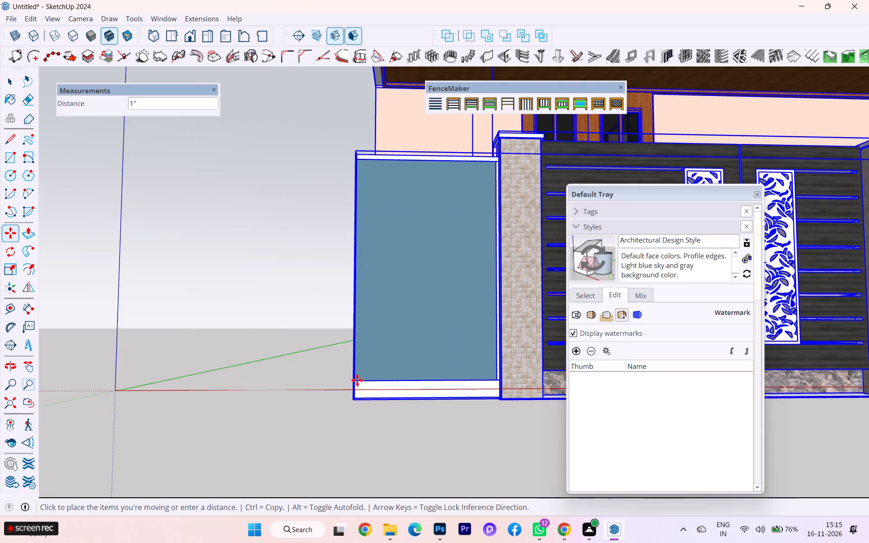
left_click(353, 379)
left_click(353, 391)
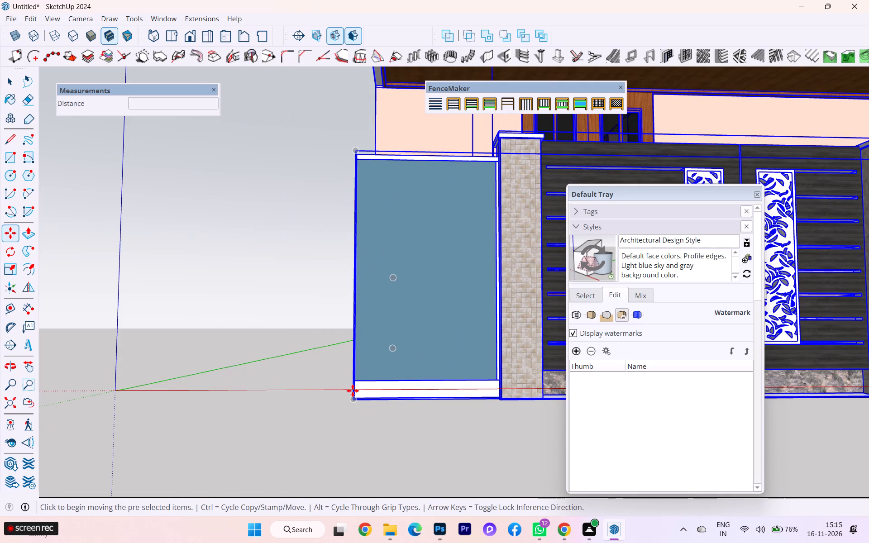
scroll(372, 418, "down", 1)
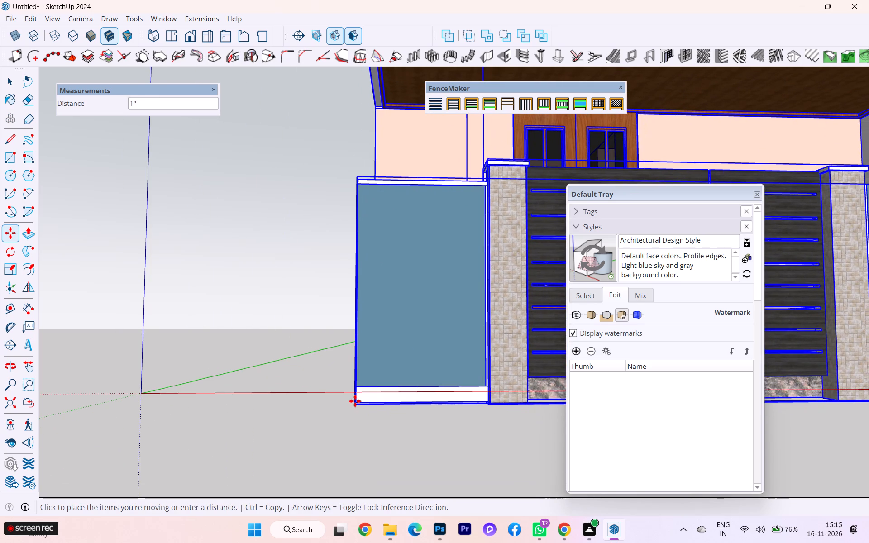
left_click(353, 401)
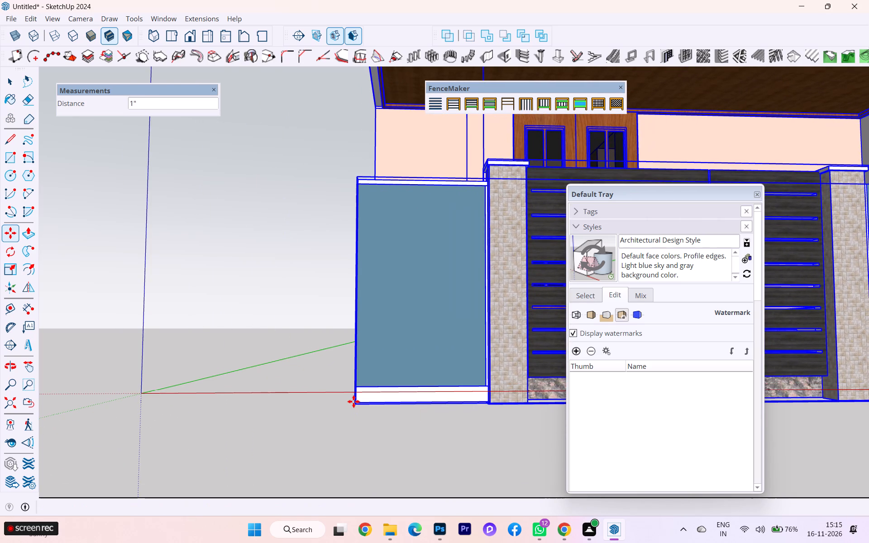
Deselect the building and examine its base, boundary wall, gate and facade against the axes.
scroll(411, 417, "down", 1)
middle_click_drag(415, 429, 435, 516)
scroll(379, 375, "down", 3)
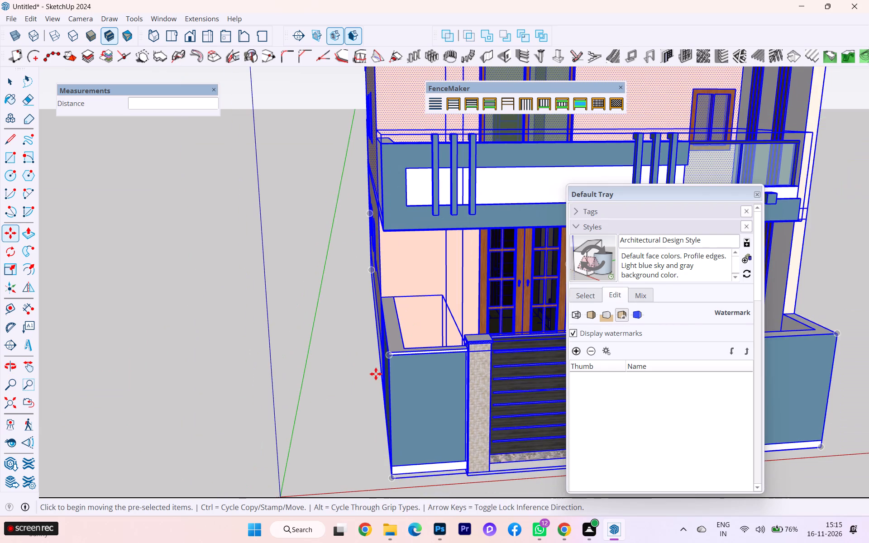
scroll(433, 506, "up", 2)
scroll(392, 437, "down", 4)
key("Escape")
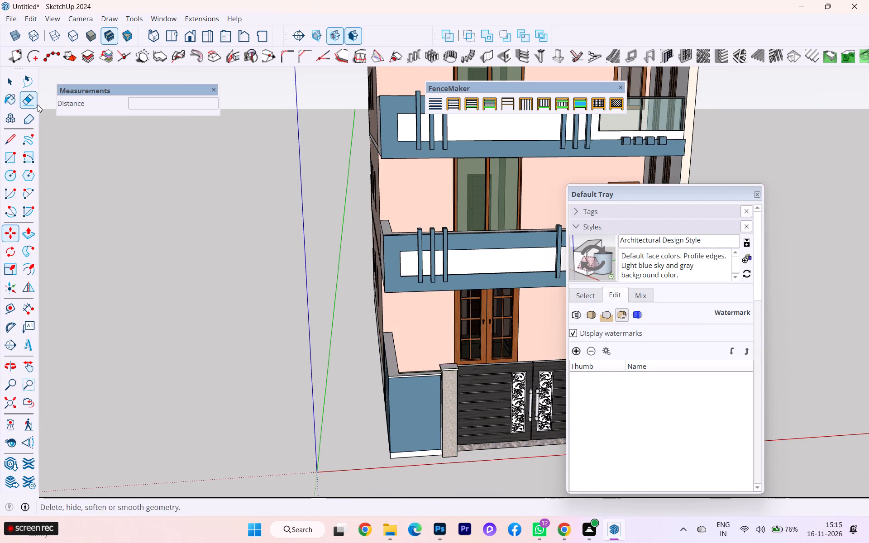
left_click(16, 86)
left_click(134, 190)
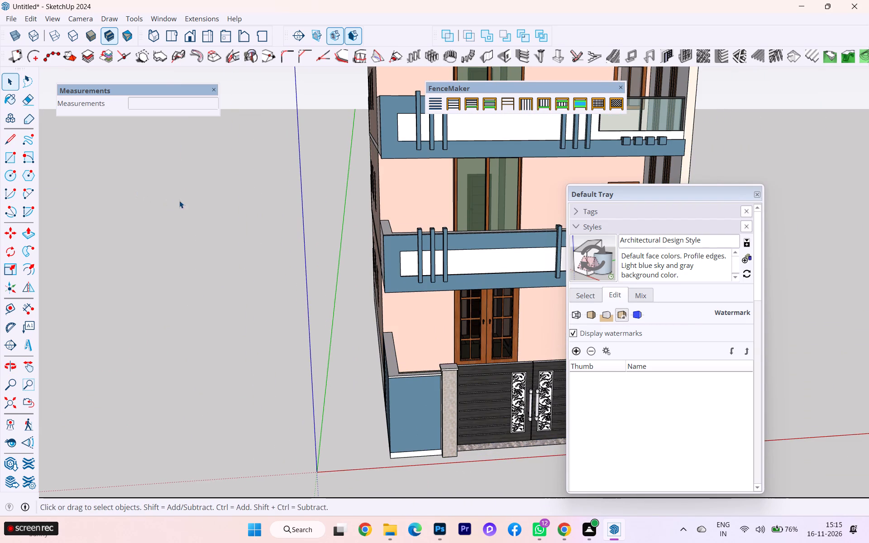
scroll(214, 228, "down", 2)
scroll(214, 228, "up", 1)
scroll(214, 228, "down", 2)
middle_click_drag(299, 299, 257, 295)
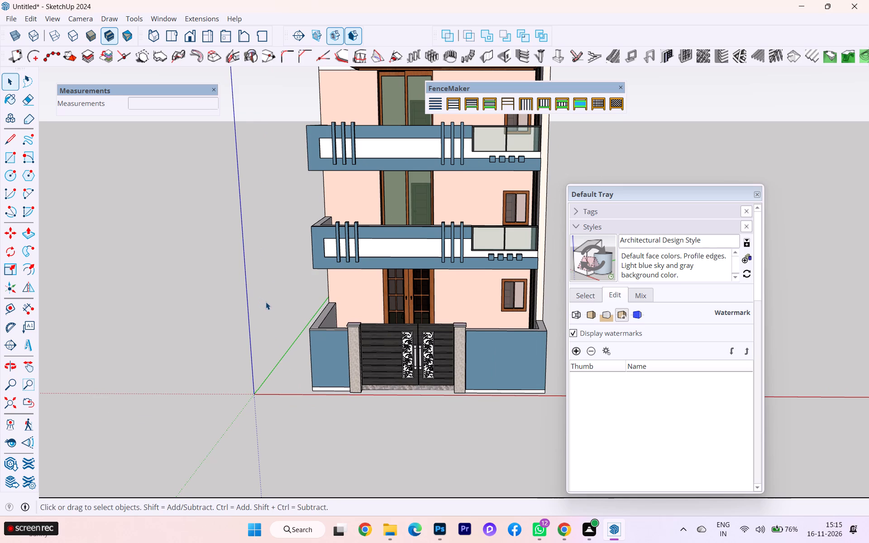
scroll(402, 419, "up", 3)
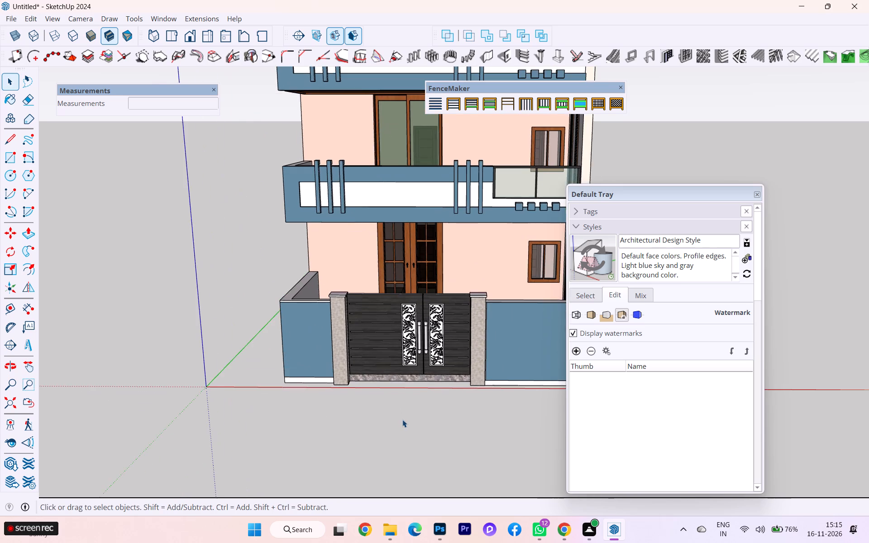
scroll(402, 419, "up", 1)
scroll(400, 419, "down", 3)
scroll(398, 419, "up", 1)
scroll(398, 419, "down", 4)
Select the entire building and combine it into one group.
left_click(449, 367)
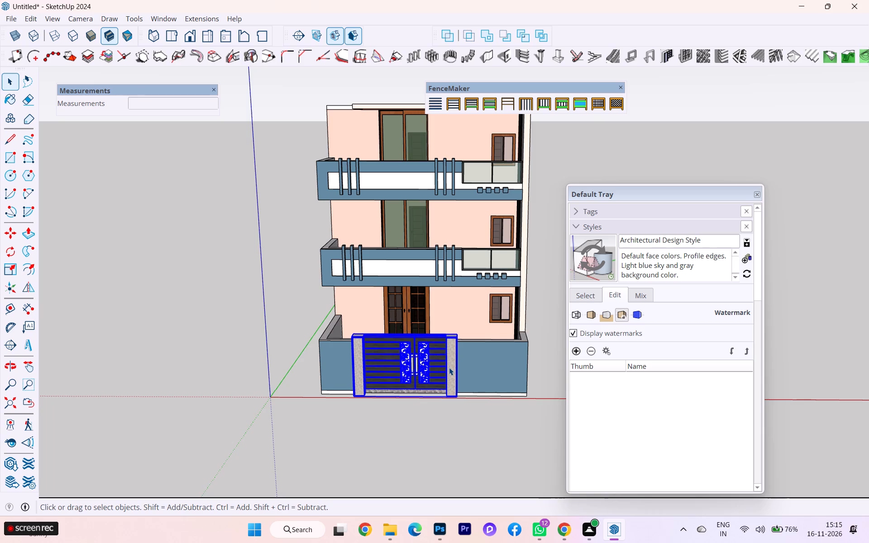
scroll(448, 373, "down", 6)
left_click_drag(346, 179, 523, 461)
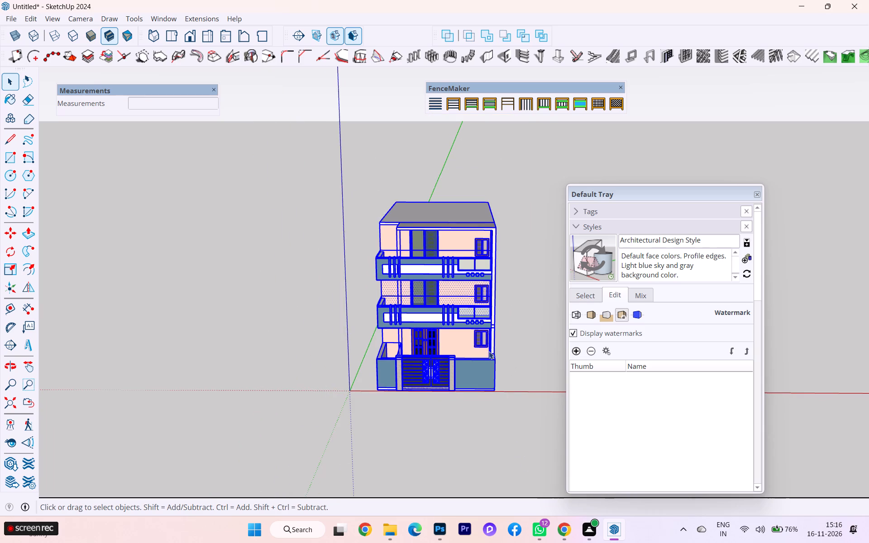
scroll(489, 348, "up", 1)
key("g")
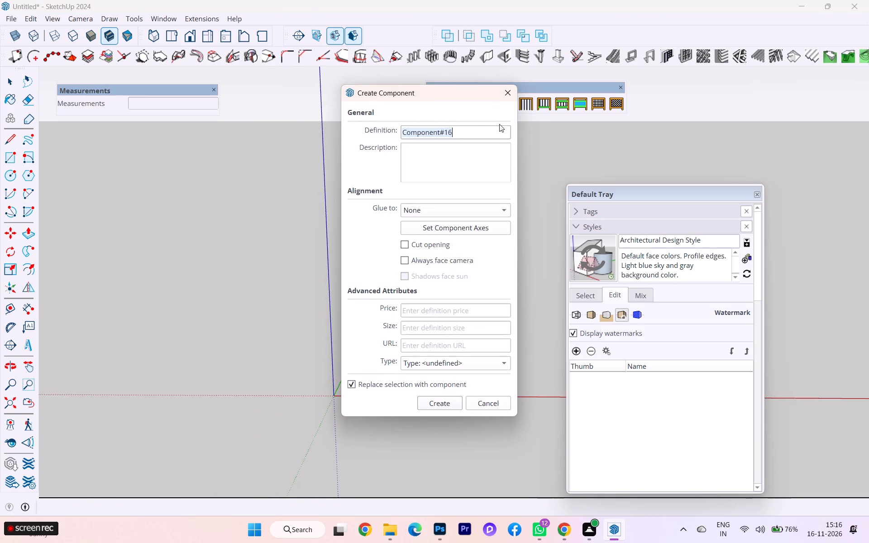
left_click(512, 98)
scroll(493, 312, "up", 3)
scroll(404, 271, "down", 1)
scroll(404, 271, "up", 2)
scroll(428, 302, "down", 1)
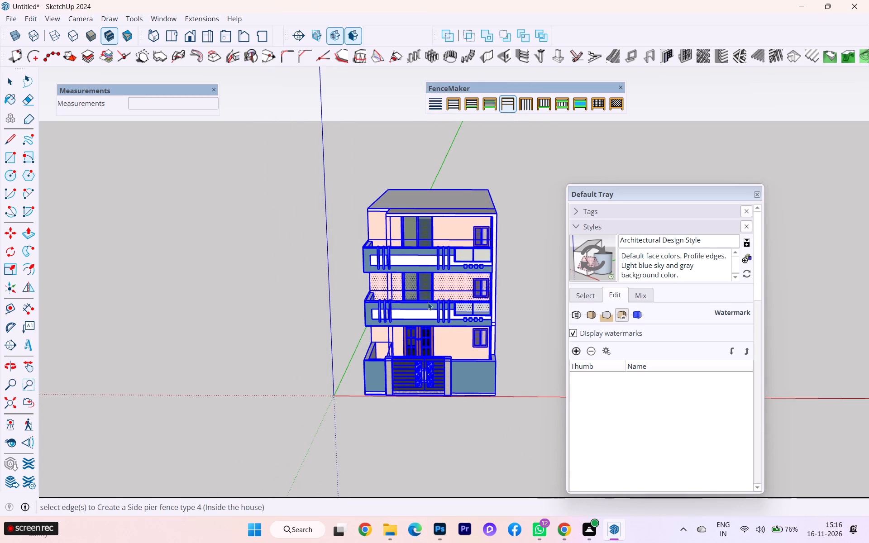
scroll(428, 302, "up", 3)
scroll(428, 302, "down", 1)
right_click(430, 309)
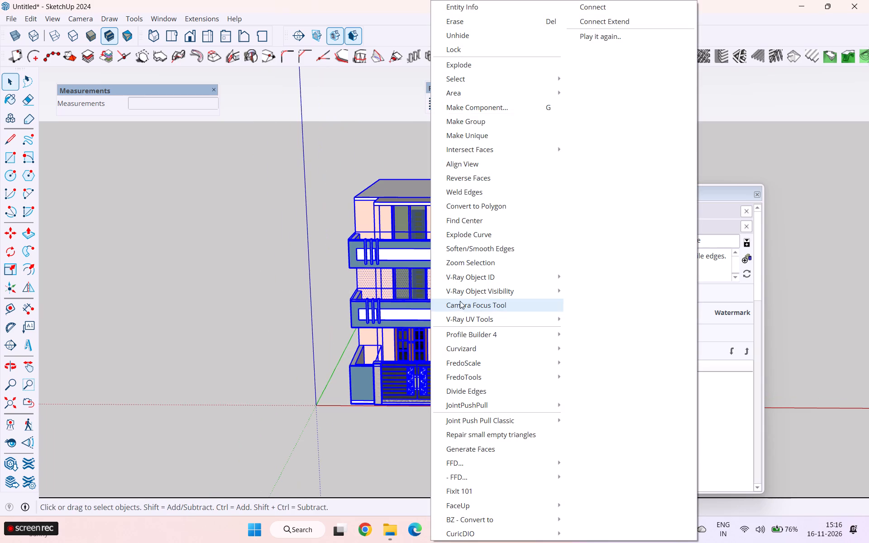
left_click(467, 118)
left_click(344, 186)
Switch the camera to parallel projection and show the building in the standard front view.
scroll(401, 277, "up", 2)
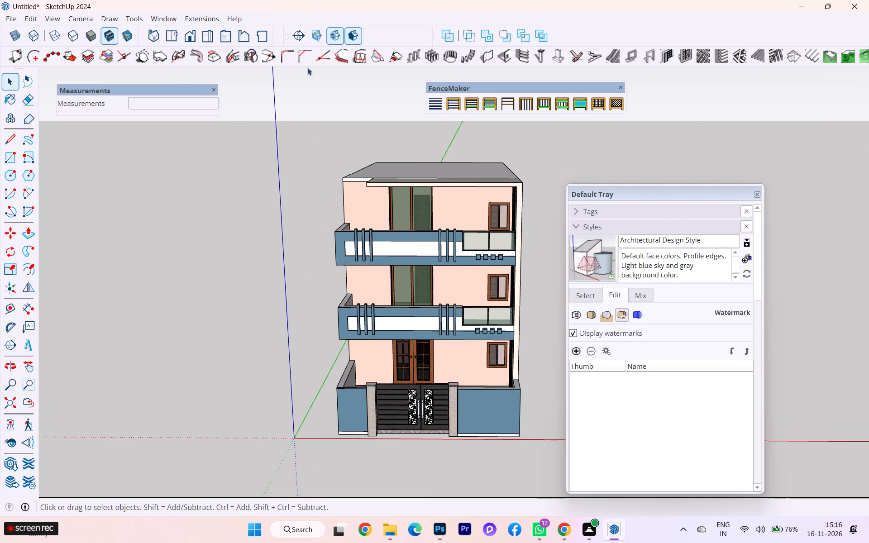
left_click(62, 16)
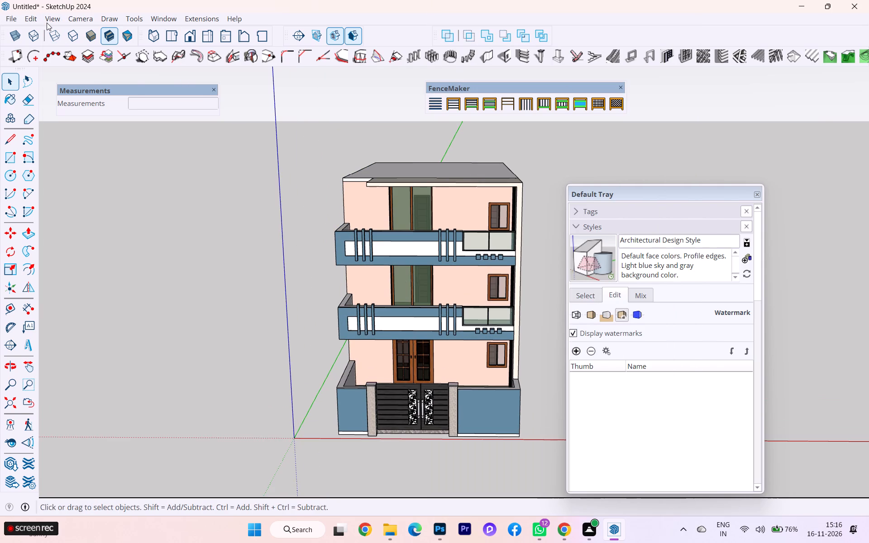
left_click(47, 23)
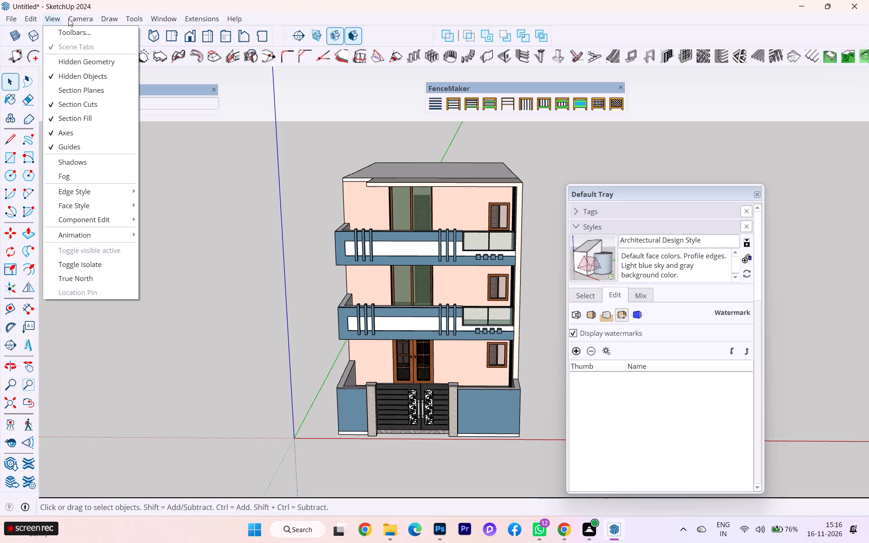
double_click(81, 15)
left_click(86, 75)
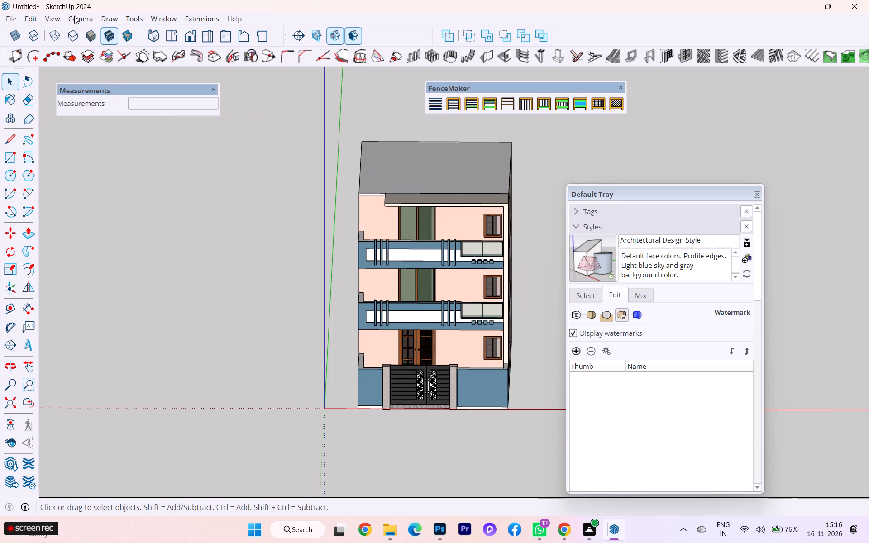
left_click(188, 37)
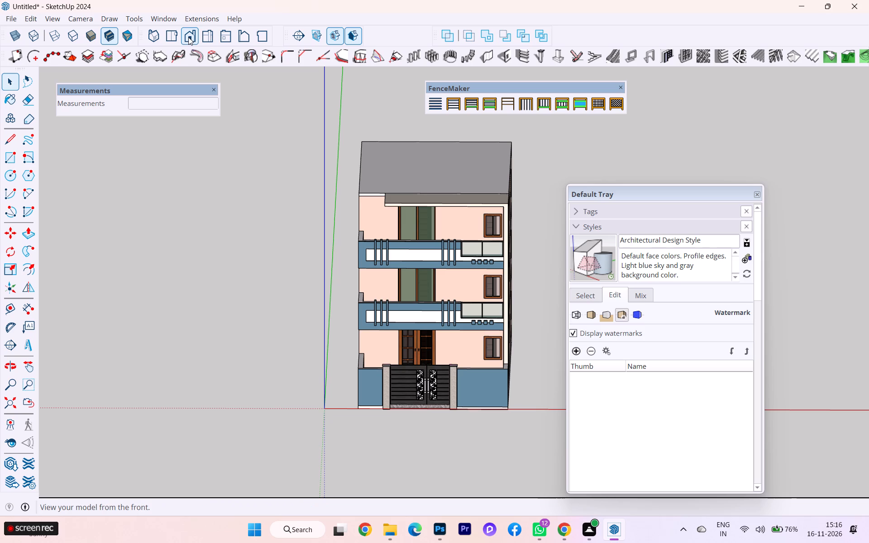
scroll(487, 210, "up", 4)
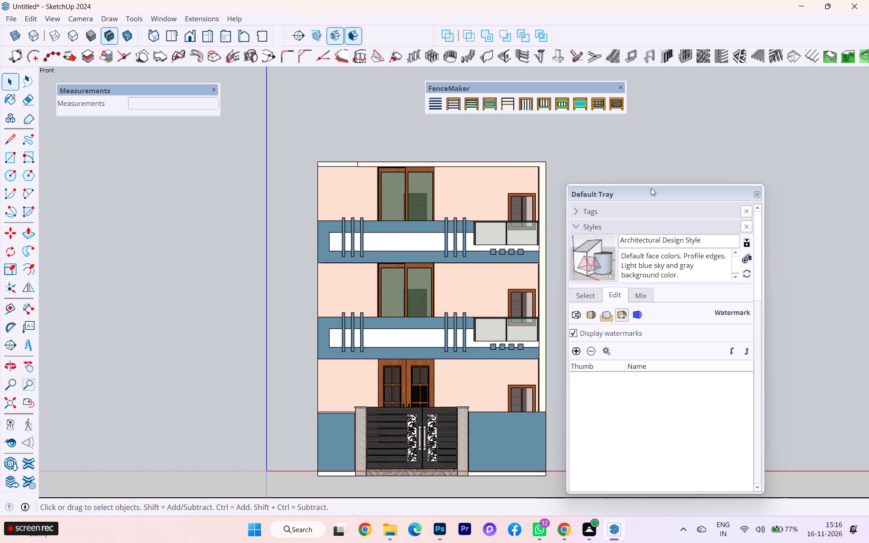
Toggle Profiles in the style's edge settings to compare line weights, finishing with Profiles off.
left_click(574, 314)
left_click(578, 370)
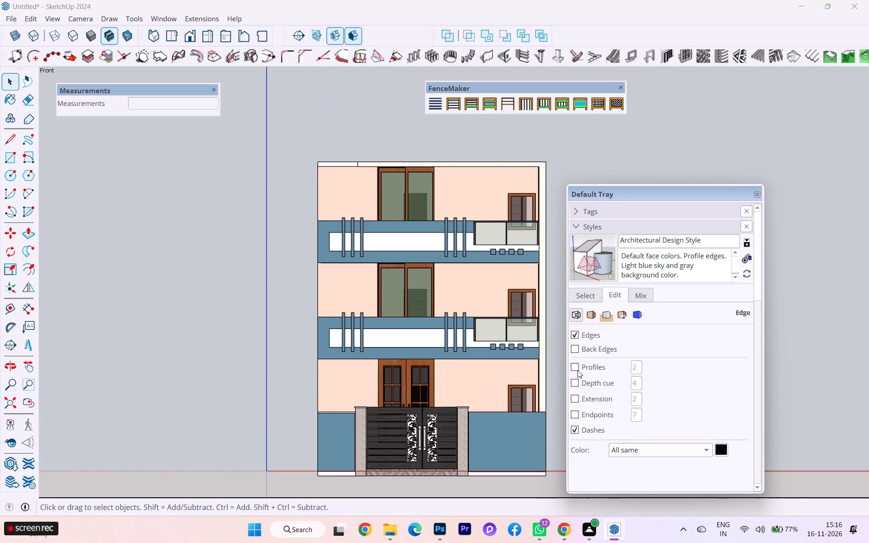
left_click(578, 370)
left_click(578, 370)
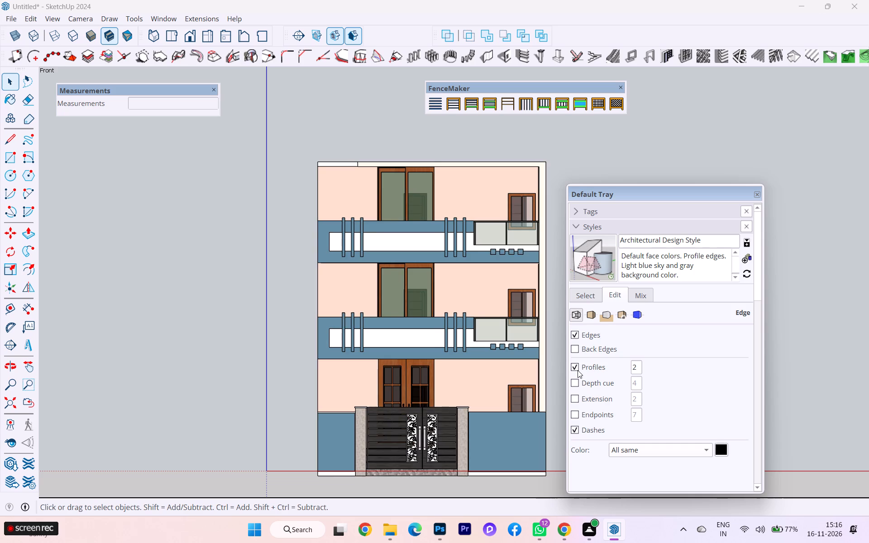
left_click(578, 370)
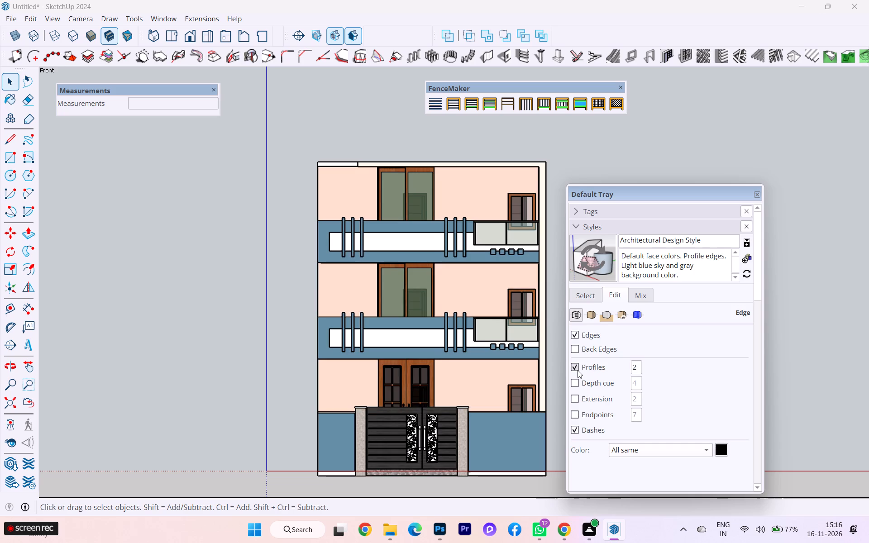
Move the Default Tray clear of the building's front view.
left_click_drag(643, 192, 738, 194)
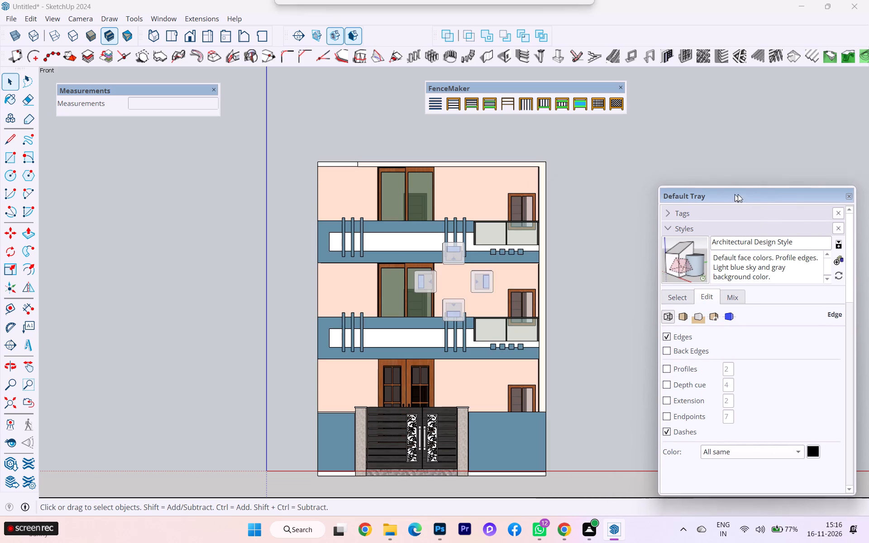
left_click_drag(738, 194, 796, 191)
scroll(579, 416, "up", 2)
scroll(568, 424, "down", 2)
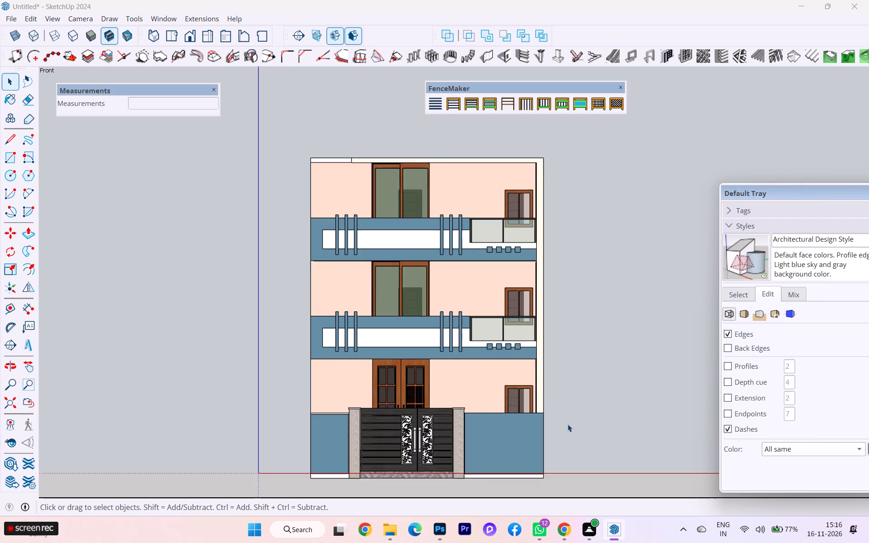
scroll(568, 424, "down", 1)
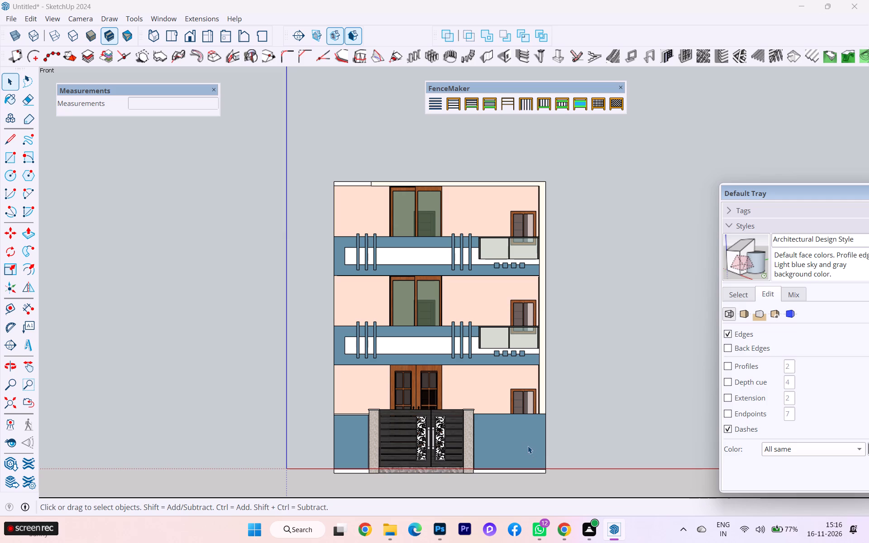
scroll(461, 453, "down", 1)
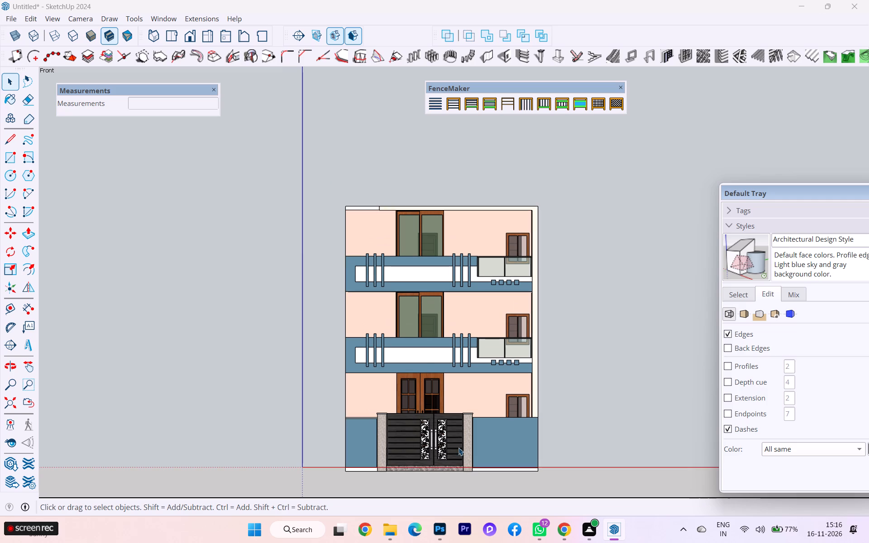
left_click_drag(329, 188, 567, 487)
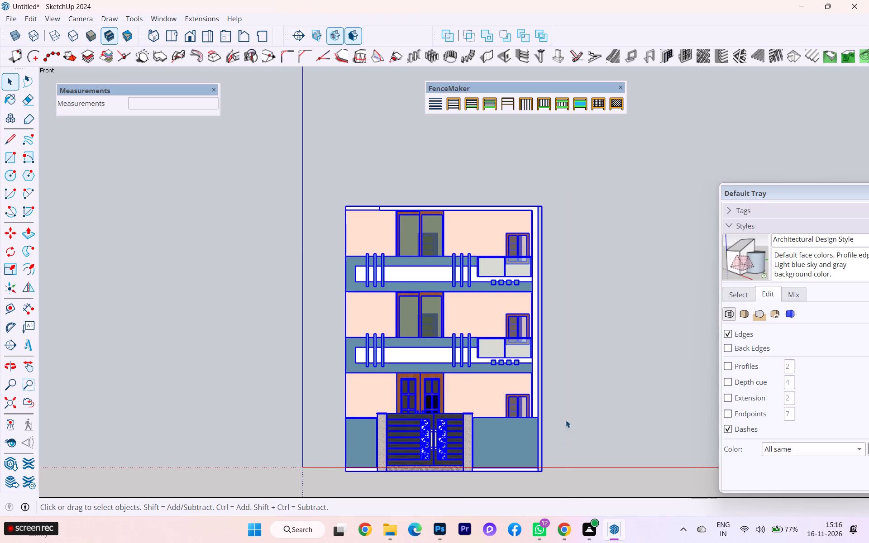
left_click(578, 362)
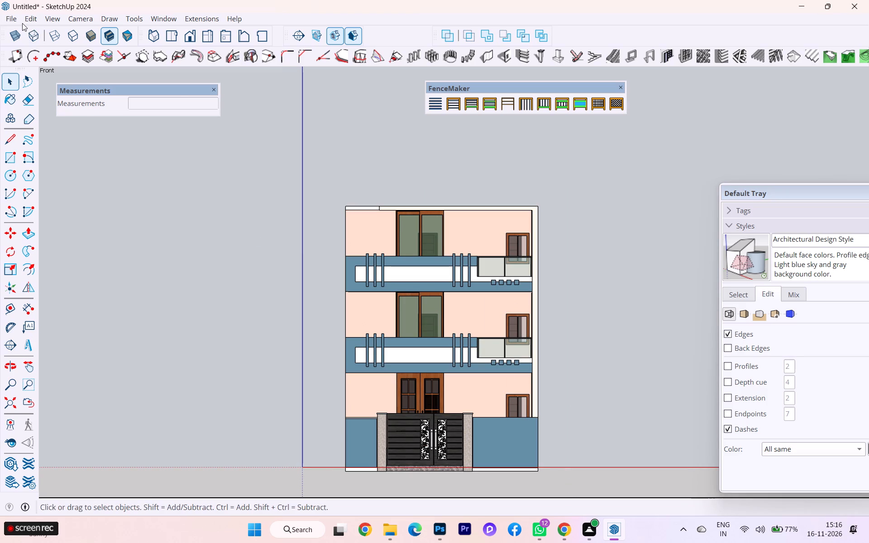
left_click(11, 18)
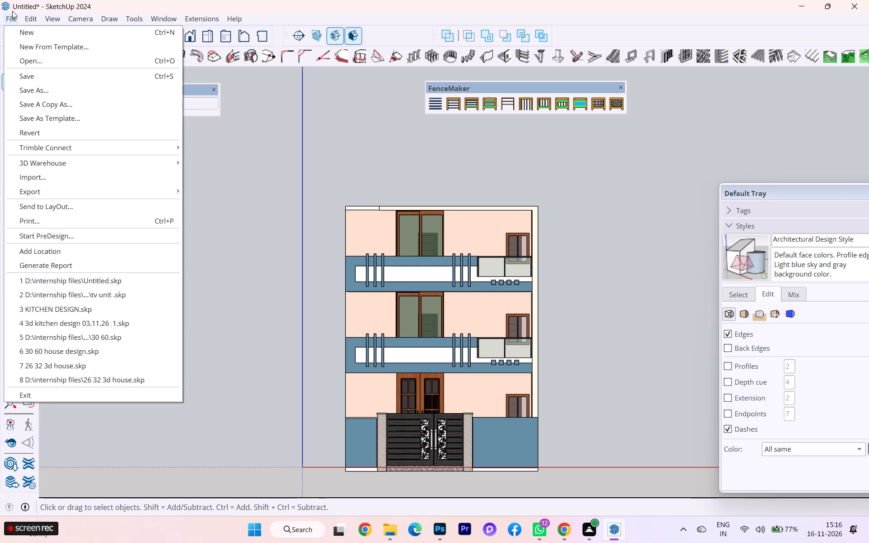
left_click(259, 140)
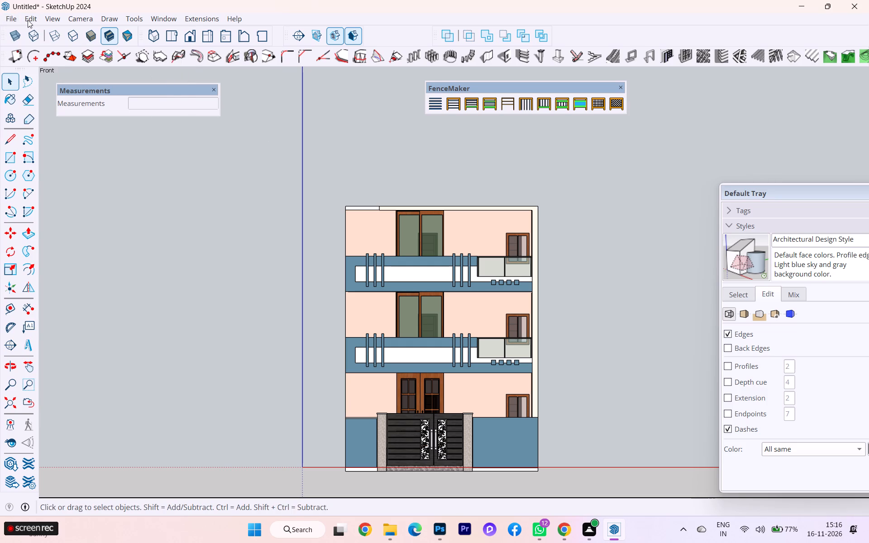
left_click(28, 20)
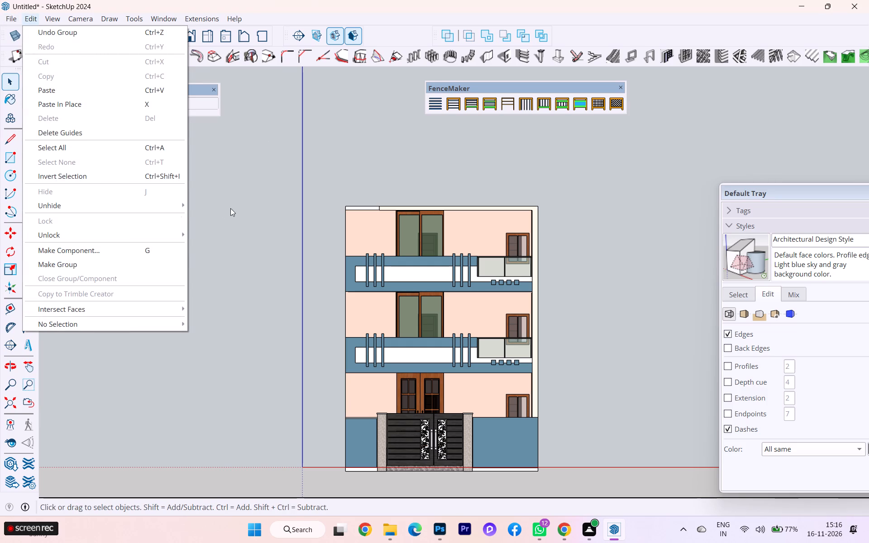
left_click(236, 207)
Add a scene for the front view, move the Measurements toolbar clear of the scene tab, and update the scene.
left_click(56, 17)
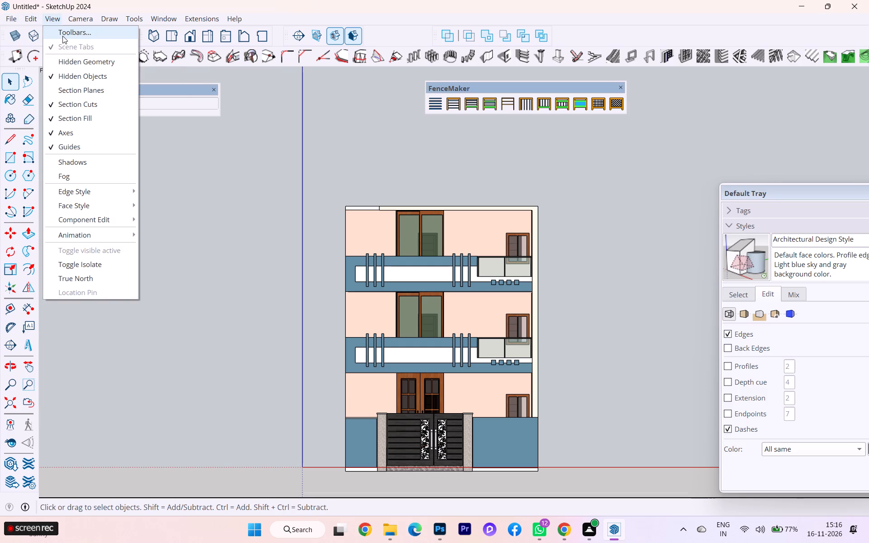
left_click(91, 235)
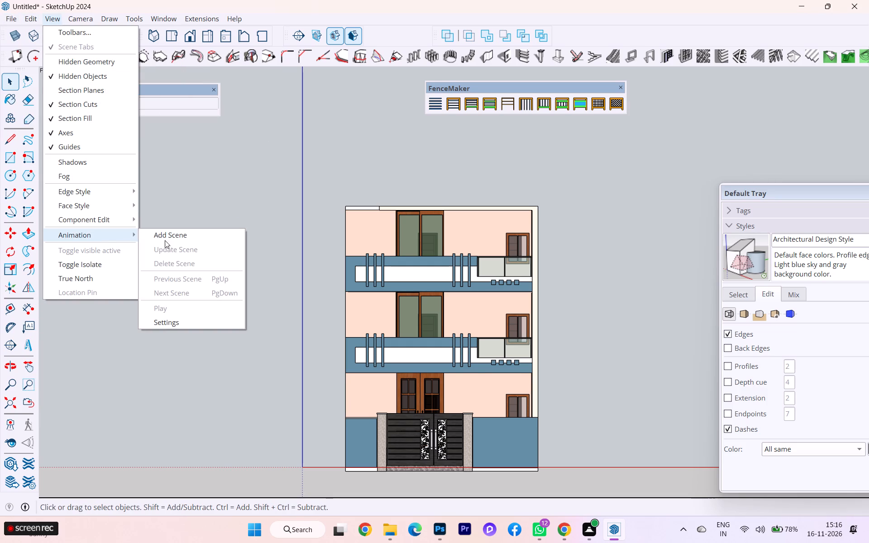
left_click(166, 239)
left_click_drag(140, 91, 142, 108)
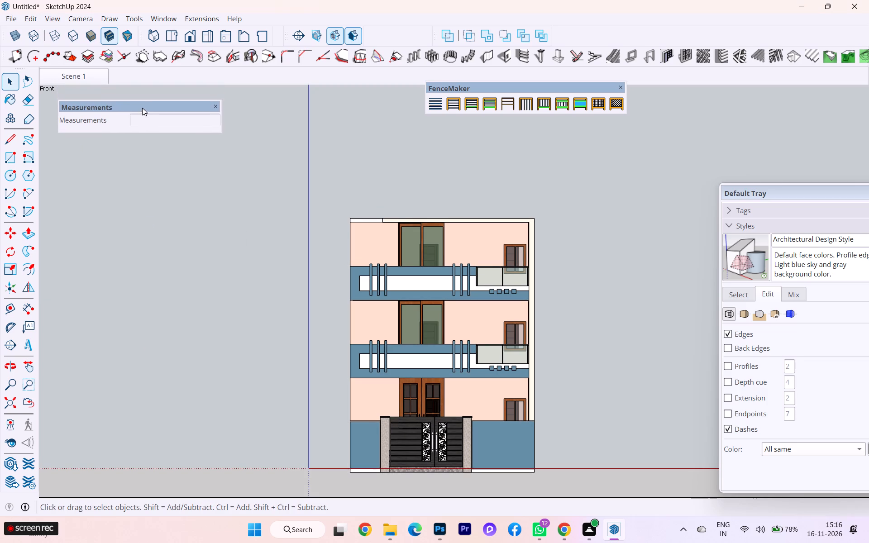
left_click_drag(142, 108, 143, 109)
right_click(97, 76)
left_click(151, 125)
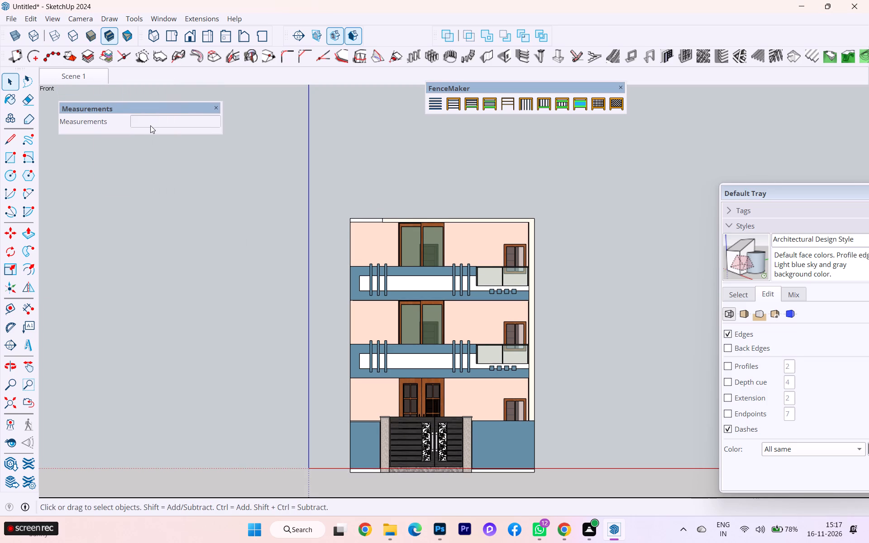
Add a second scene and update it with the standard right view of the building.
left_click(103, 75)
right_click(103, 75)
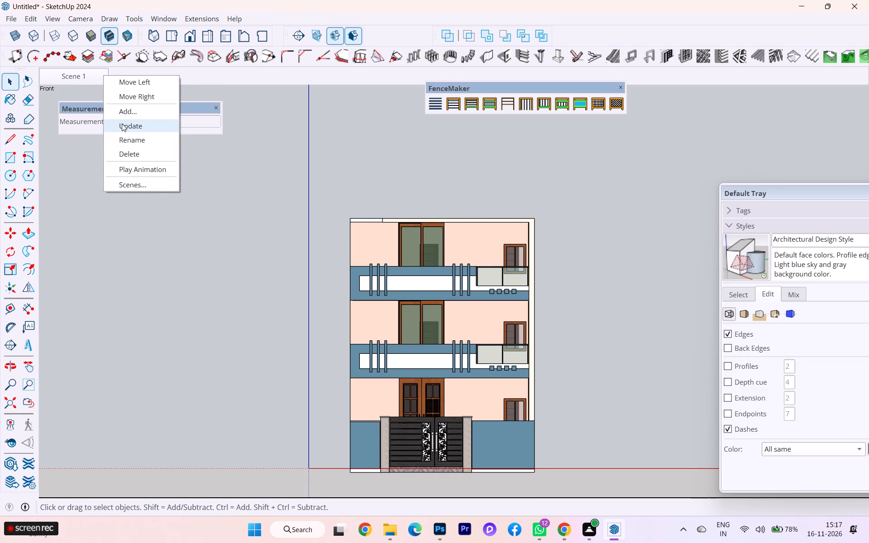
left_click(123, 110)
left_click(137, 73)
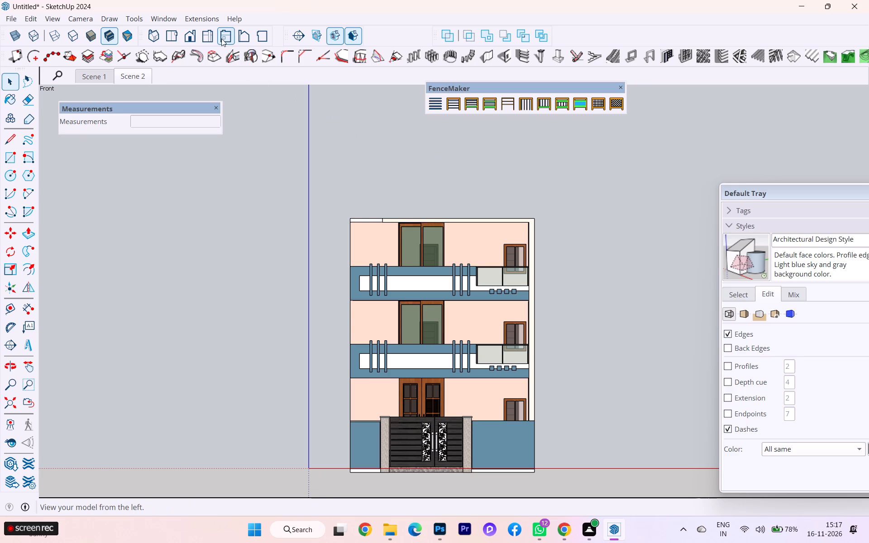
left_click(202, 39)
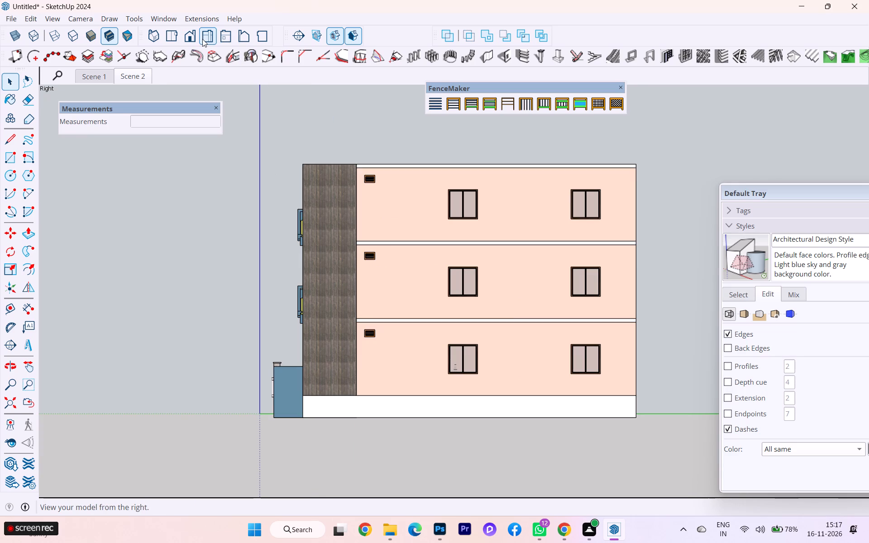
right_click(135, 71)
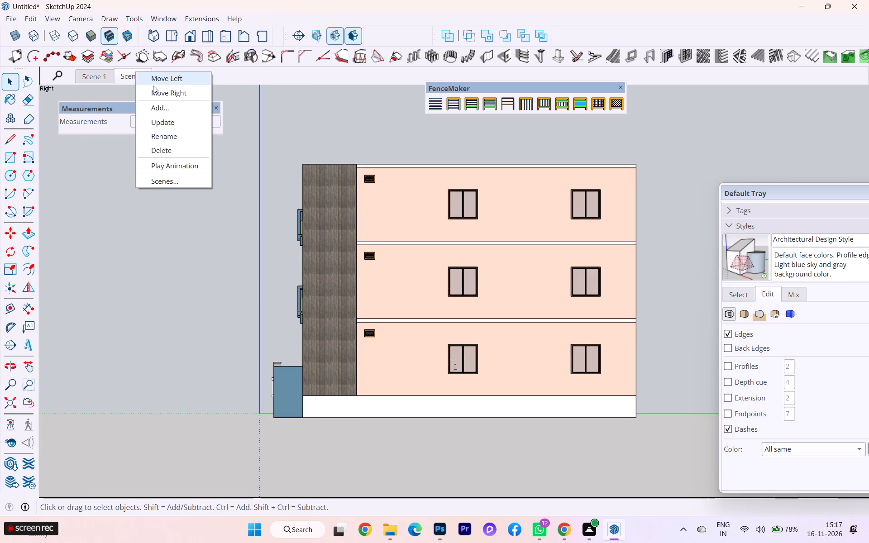
left_click(163, 123)
Add a third scene and update it with an enlarged standard left view, leaving Profiles off.
right_click(146, 77)
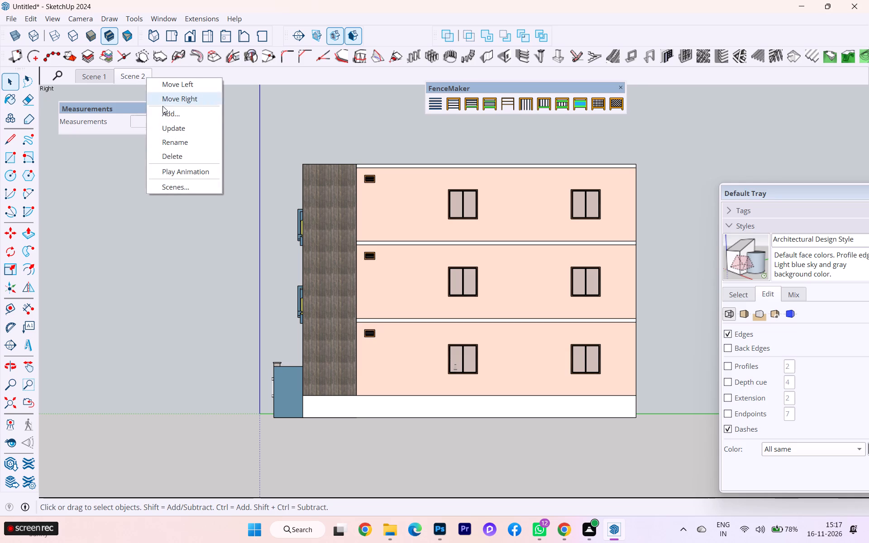
left_click(163, 109)
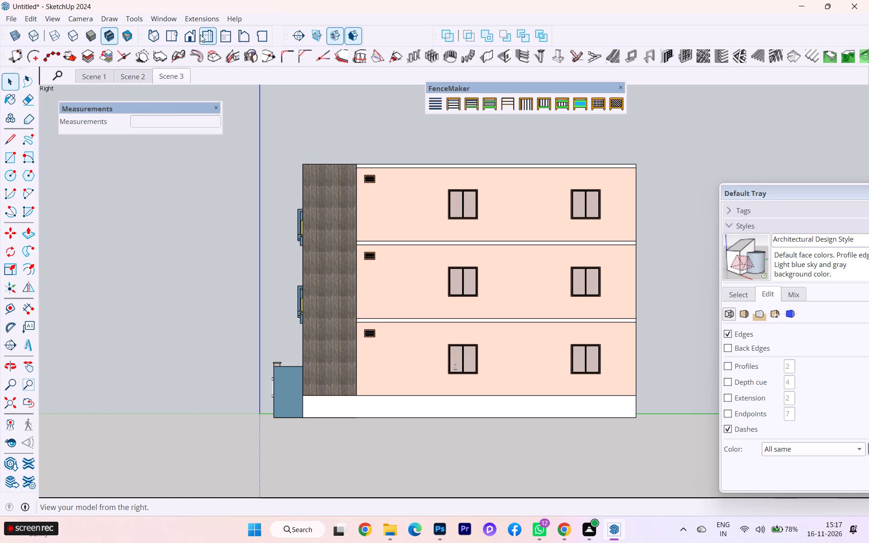
left_click(200, 34)
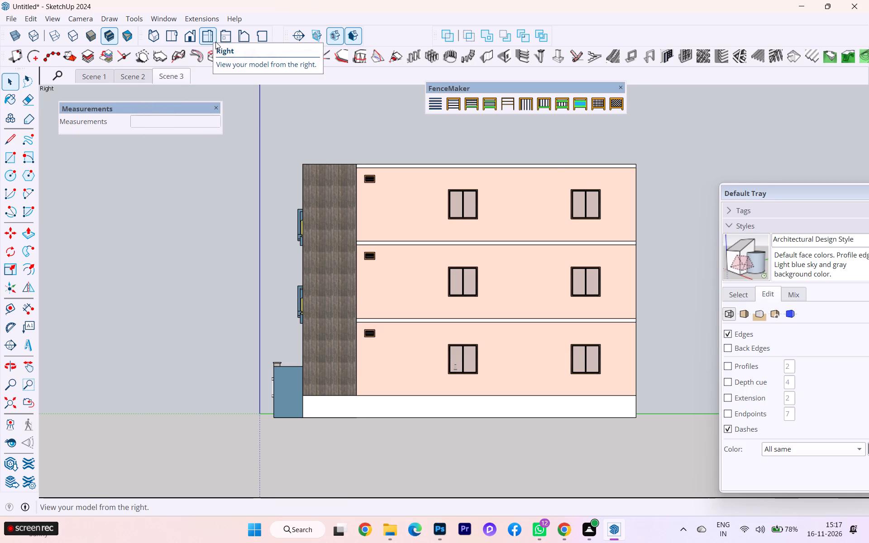
left_click(222, 40)
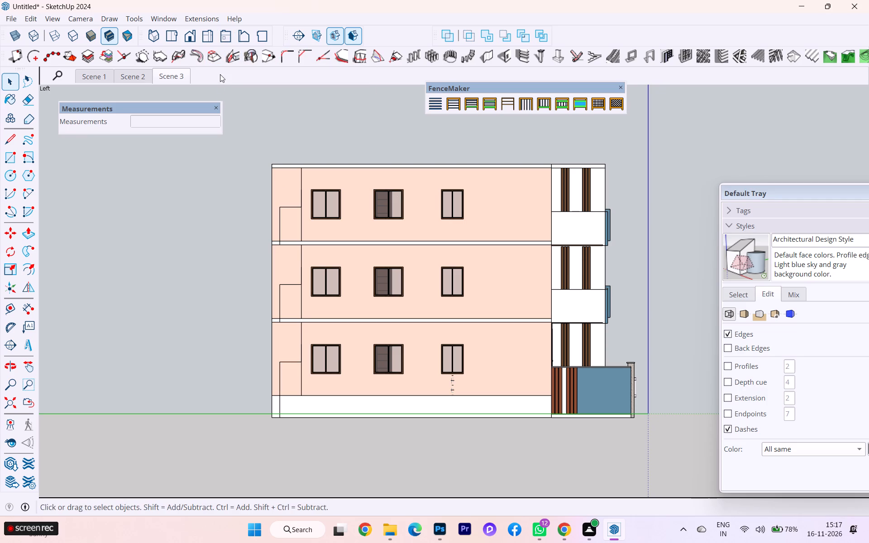
scroll(300, 312, "up", 1)
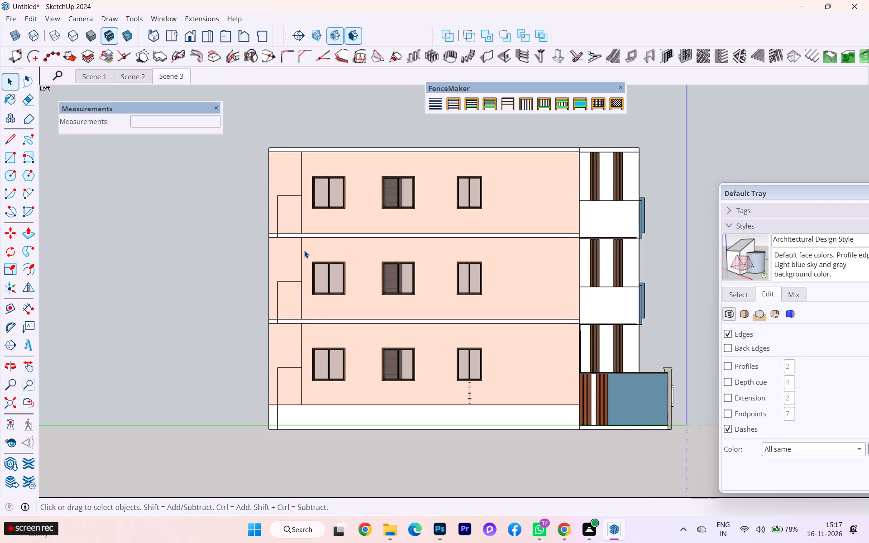
scroll(303, 248, "up", 1)
left_click(726, 367)
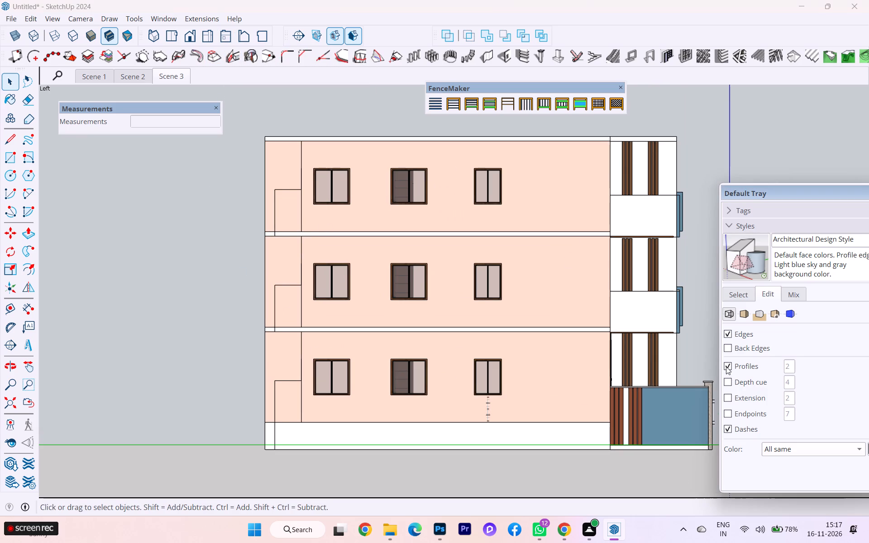
left_click(726, 366)
scroll(269, 325, "up", 2)
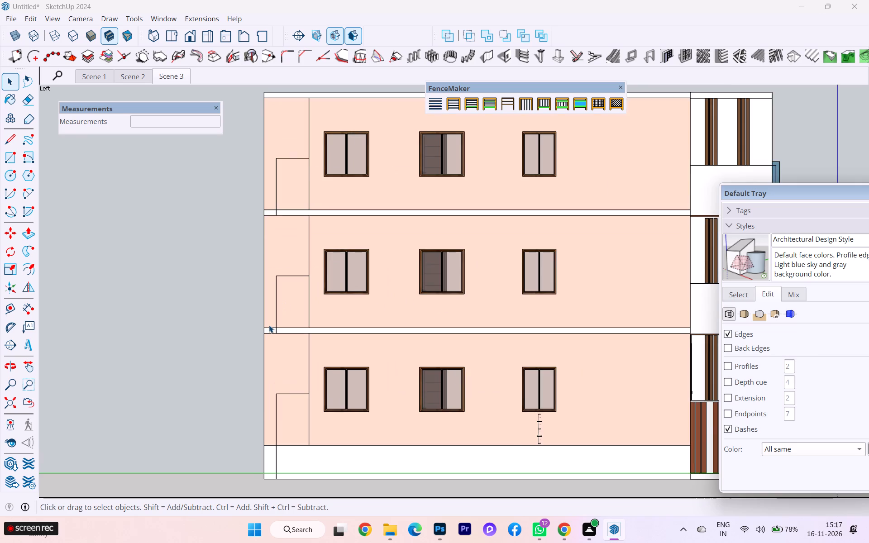
scroll(269, 325, "down", 2)
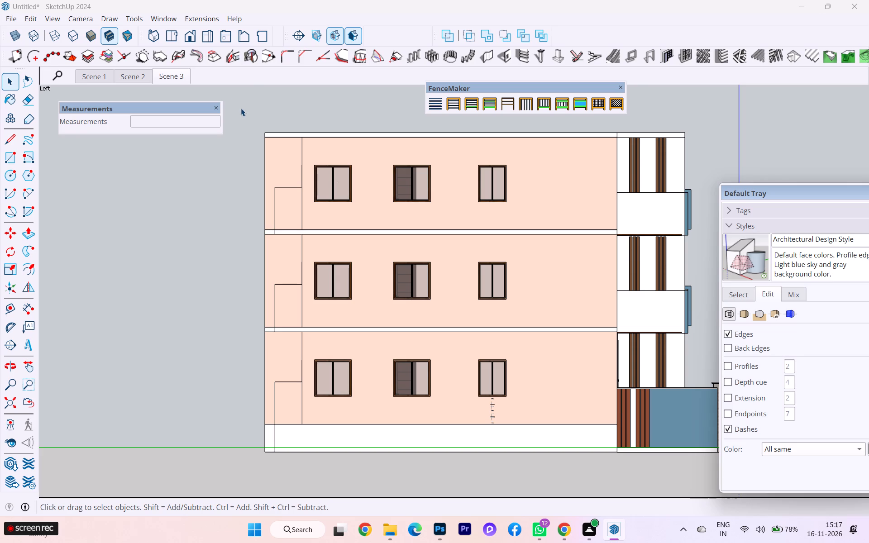
right_click(174, 71)
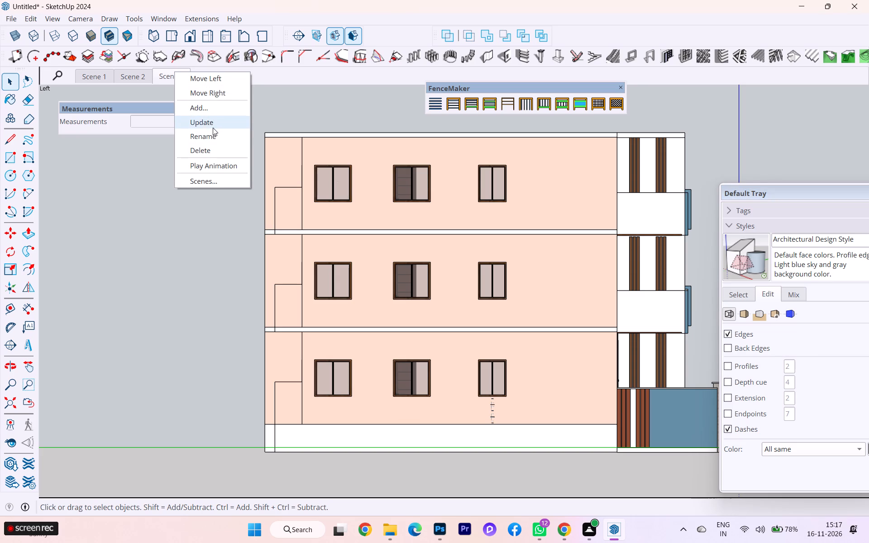
left_click(209, 122)
Add a fourth scene after the left-view scene.
left_click(174, 78)
left_click(176, 78)
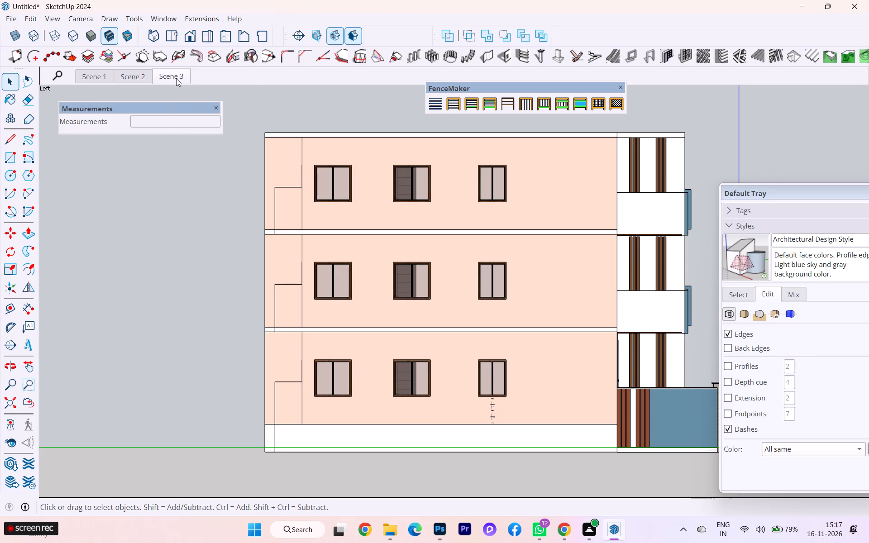
right_click(176, 78)
left_click(198, 112)
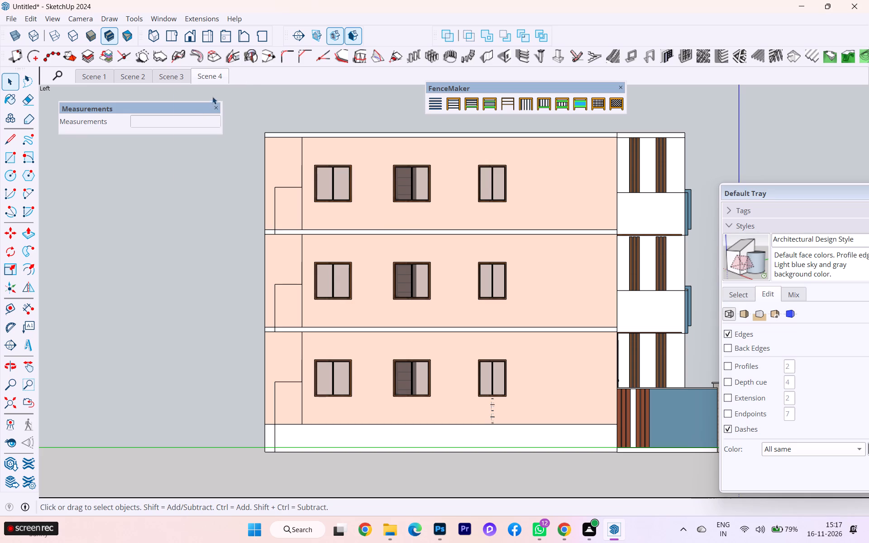
Examine the building in the standard back and bottom views, with the fourth scene active.
left_click(215, 76)
left_click(236, 34)
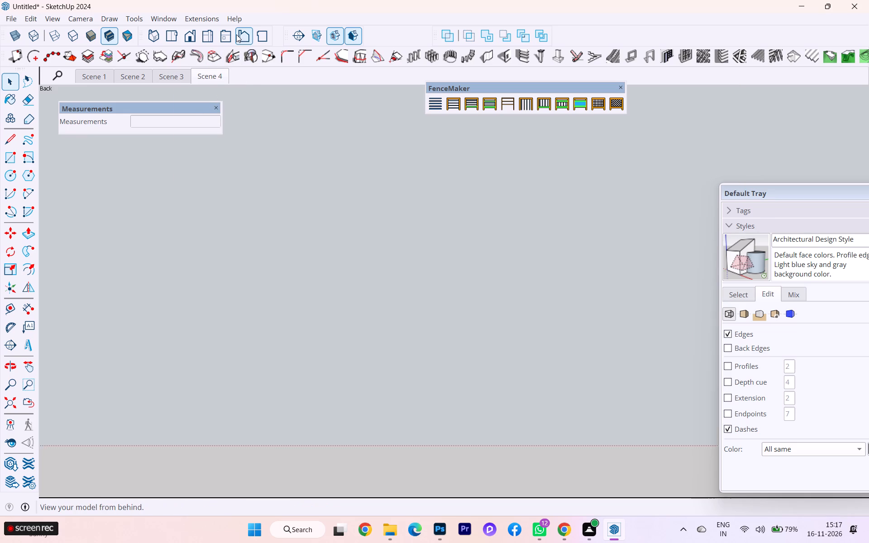
left_click(263, 35)
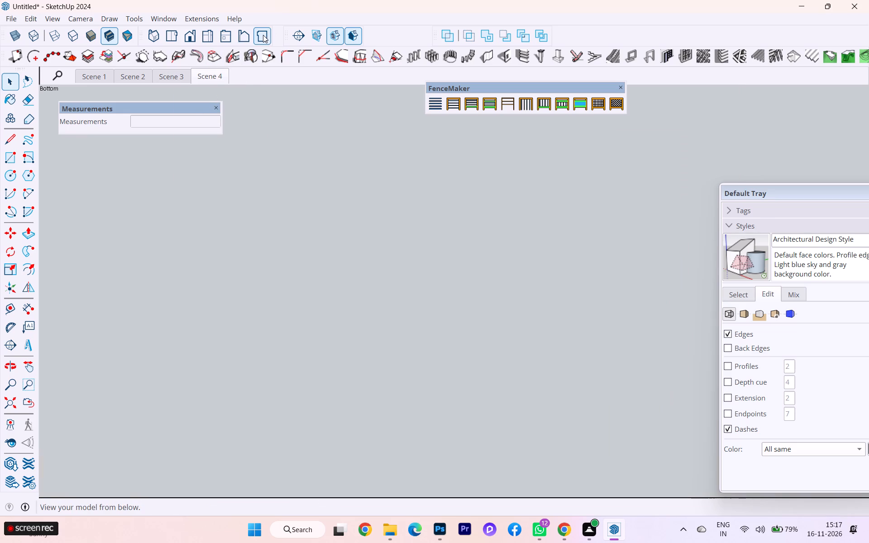
scroll(308, 181, "down", 3)
scroll(293, 232, "down", 2)
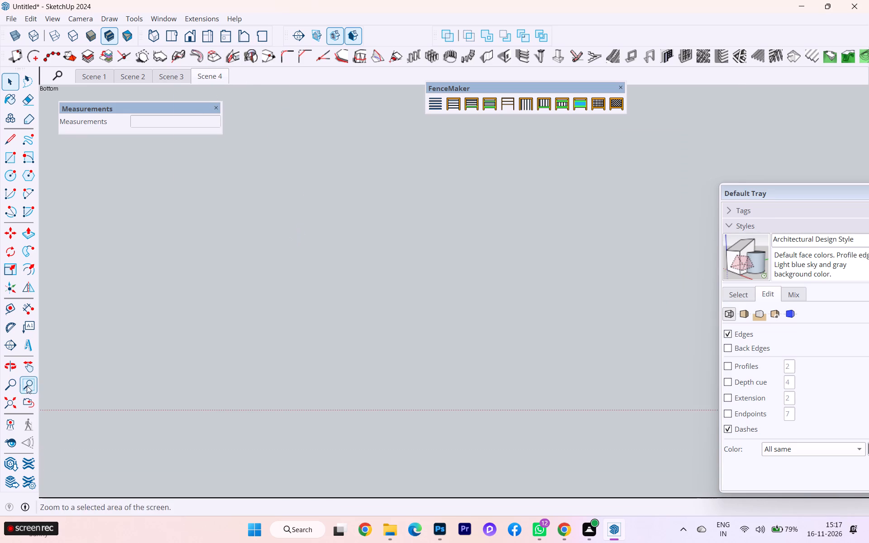
left_click(5, 404)
scroll(226, 340, "down", 2)
scroll(116, 350, "up", 2)
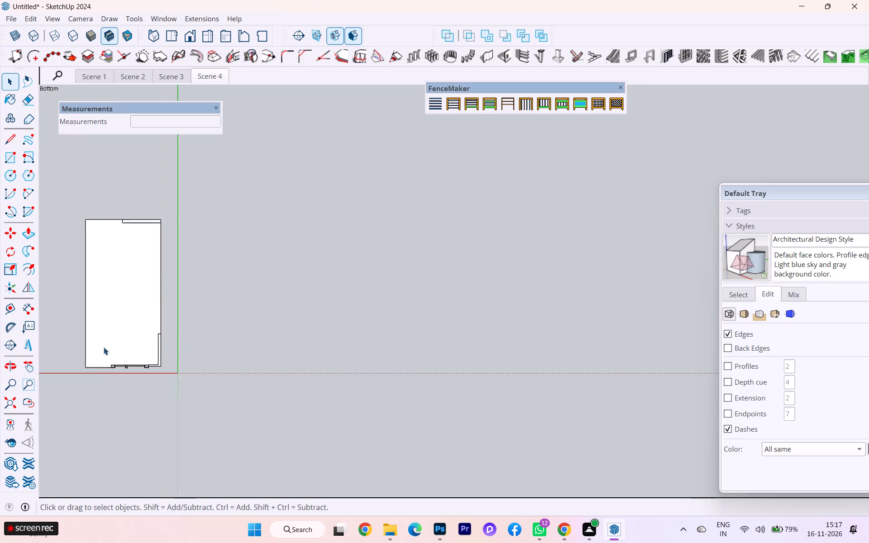
scroll(104, 347, "up", 2)
scroll(161, 340, "down", 2)
scroll(169, 345, "up", 2)
scroll(224, 343, "down", 3)
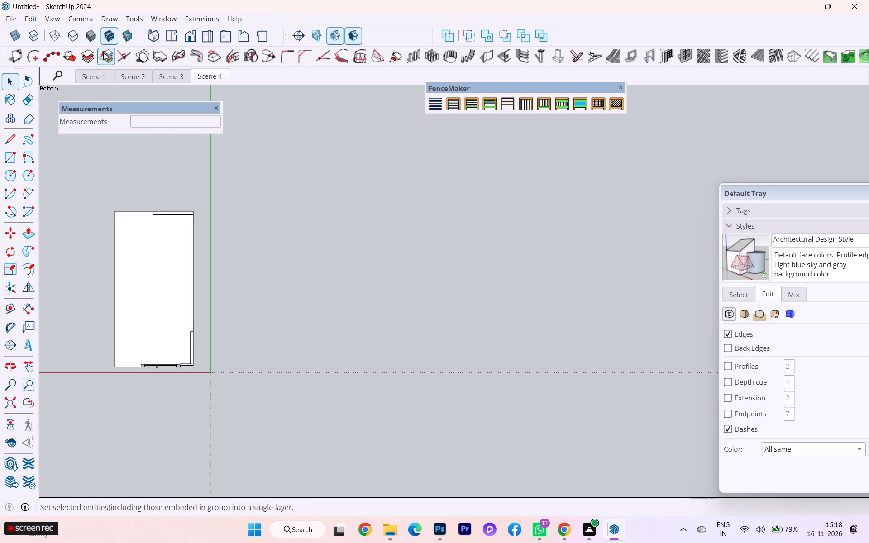
Show the building in the standard isometric view from above and enlarge it.
left_click(158, 37)
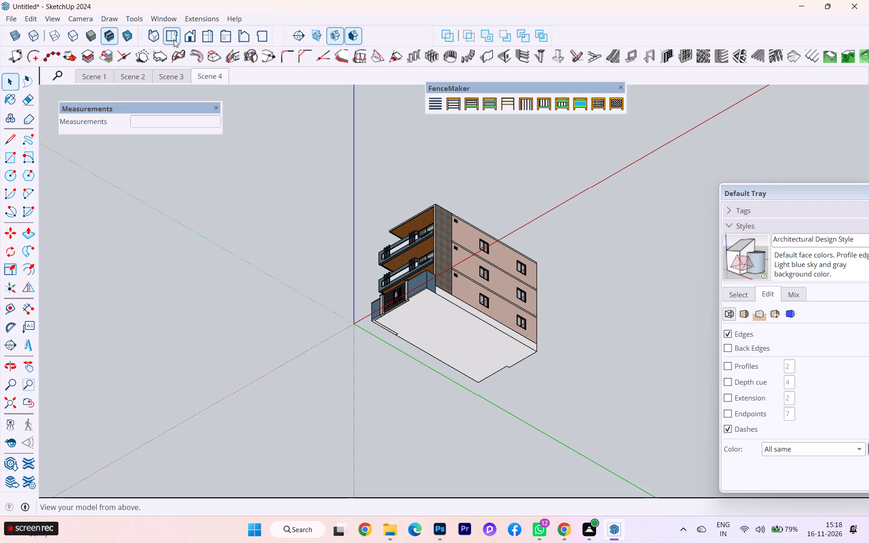
left_click(185, 38)
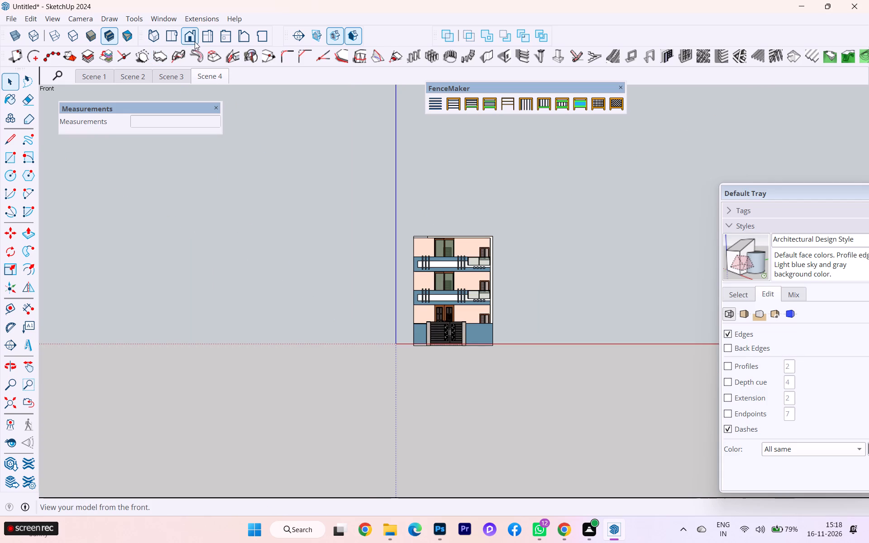
left_click(151, 38)
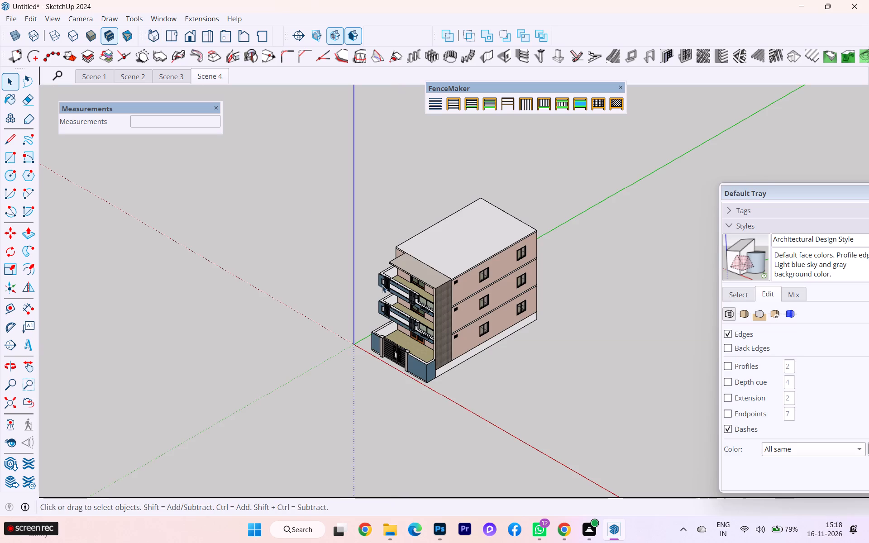
scroll(382, 288, "up", 4)
scroll(497, 381, "up", 3)
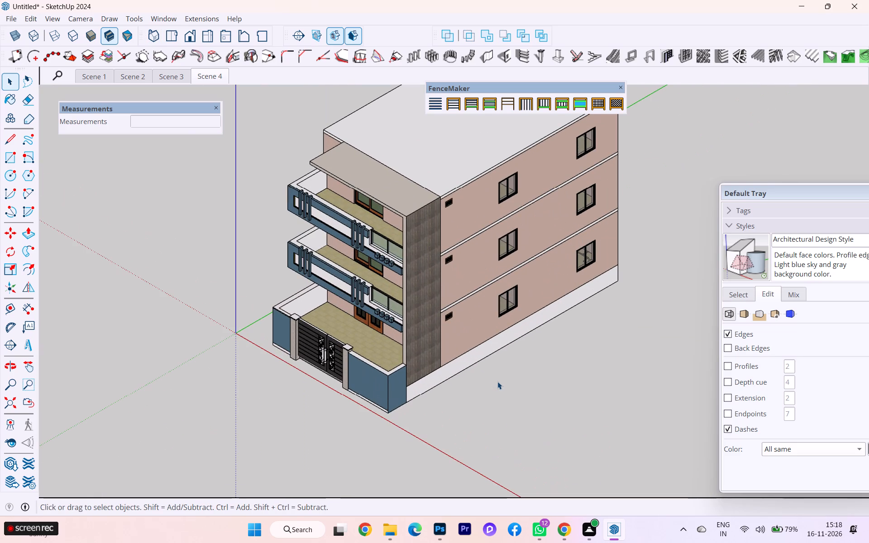
Switch the camera to Perspective and frame the whole house from its front-right corner, starting from the isometric view.
left_click(51, 17)
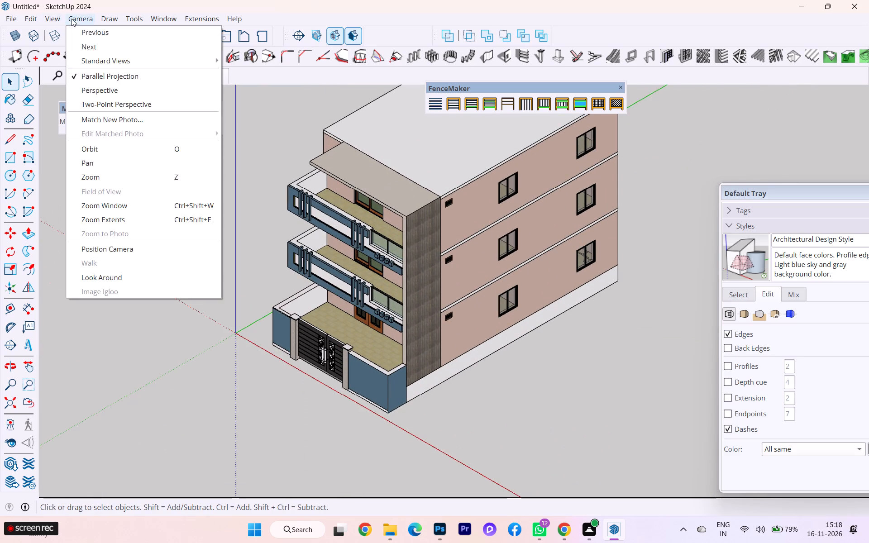
double_click(77, 17)
left_click(88, 84)
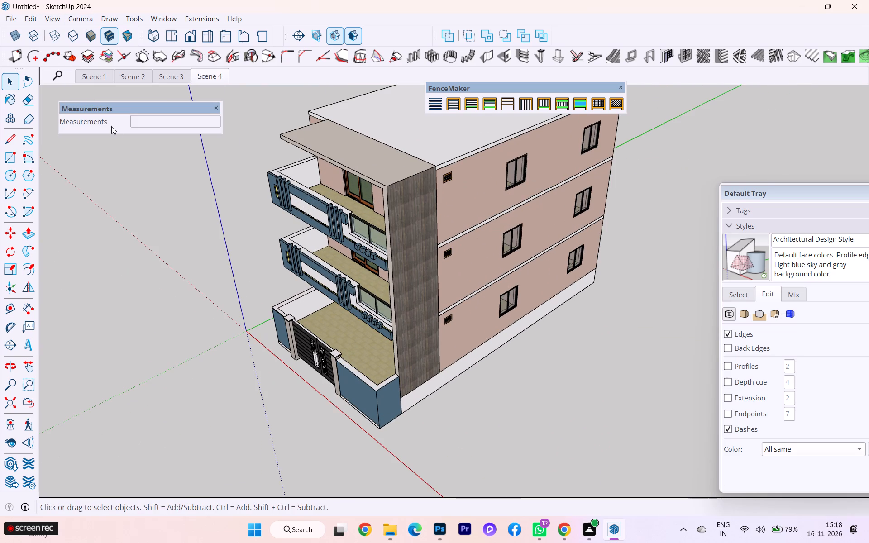
left_click(148, 37)
left_click(148, 35)
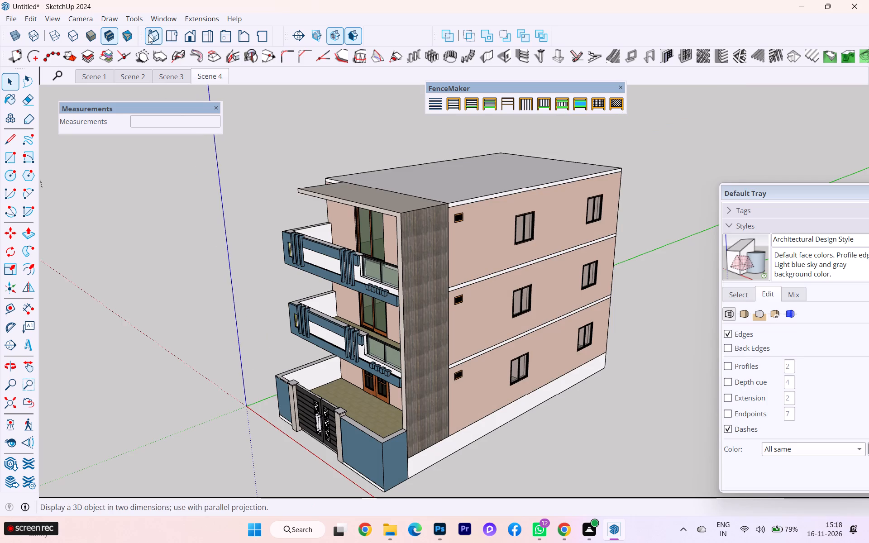
left_click(5, 400)
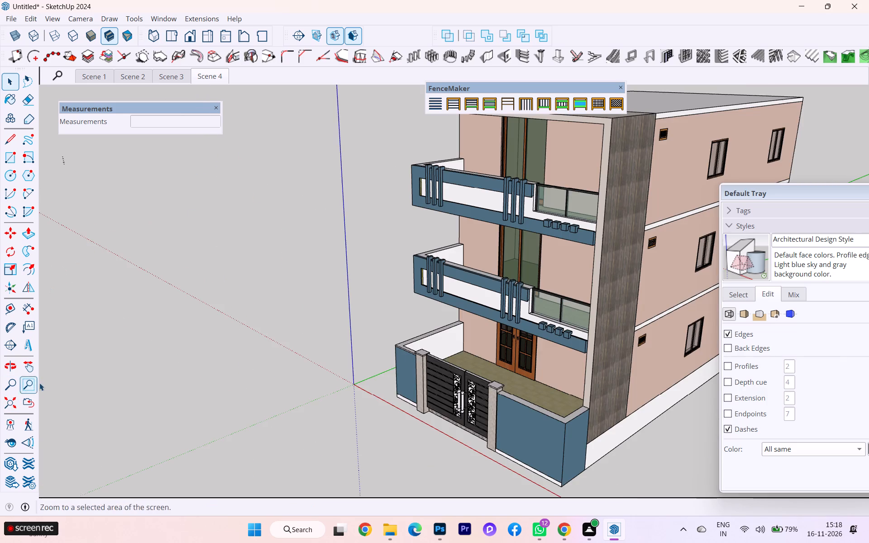
scroll(361, 398, "down", 3)
scroll(329, 391, "up", 1)
scroll(603, 435, "up", 1)
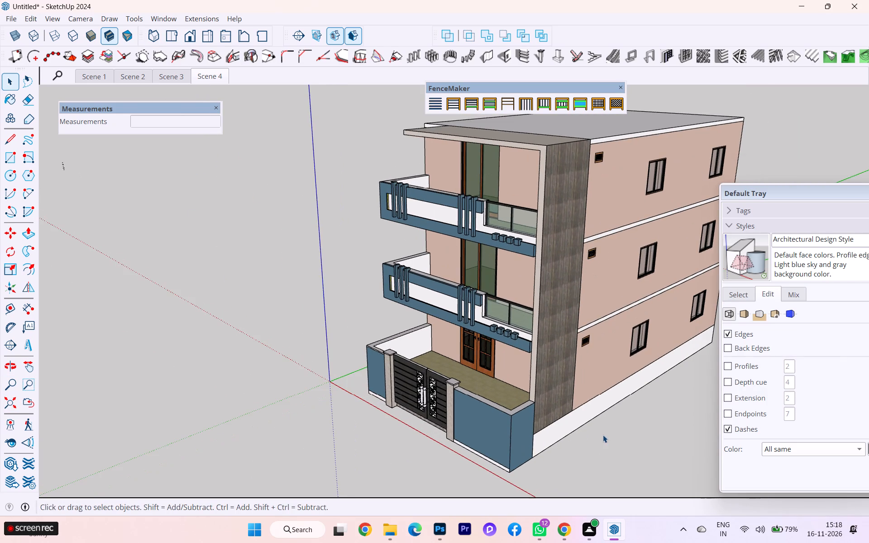
scroll(592, 434, "down", 1)
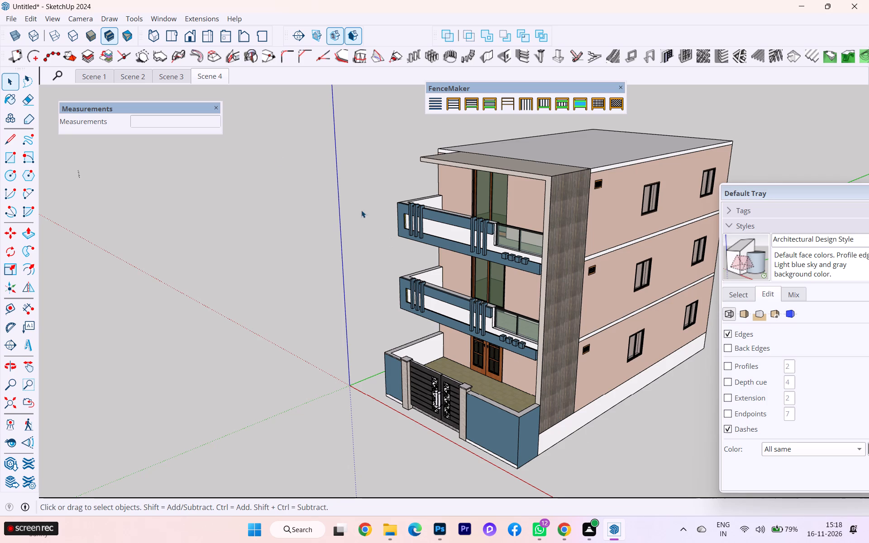
Add a fifth scene after the fourth and update it with the front-right perspective view.
right_click(215, 74)
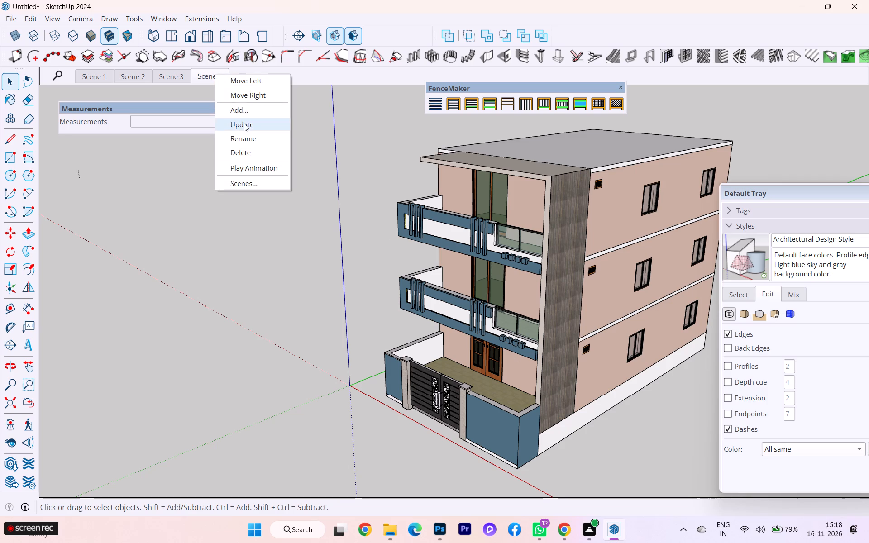
left_click(244, 106)
right_click(249, 74)
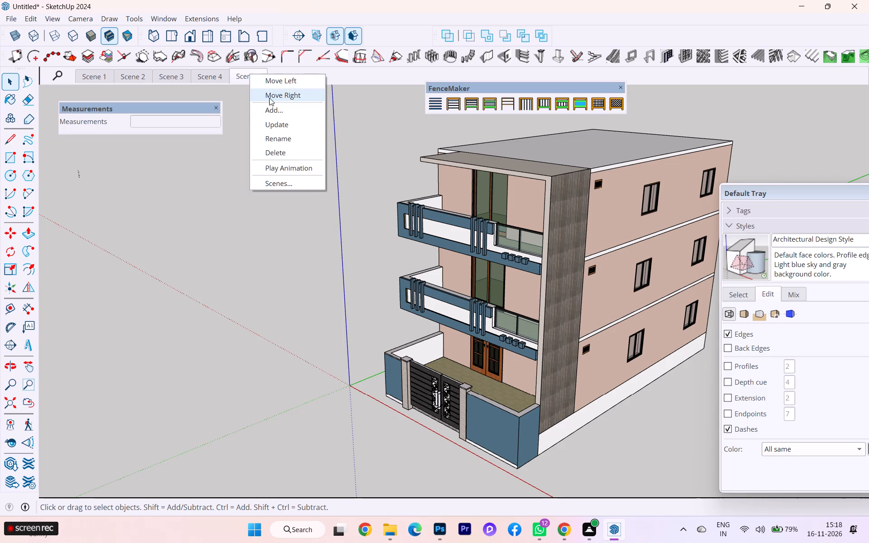
left_click(272, 119)
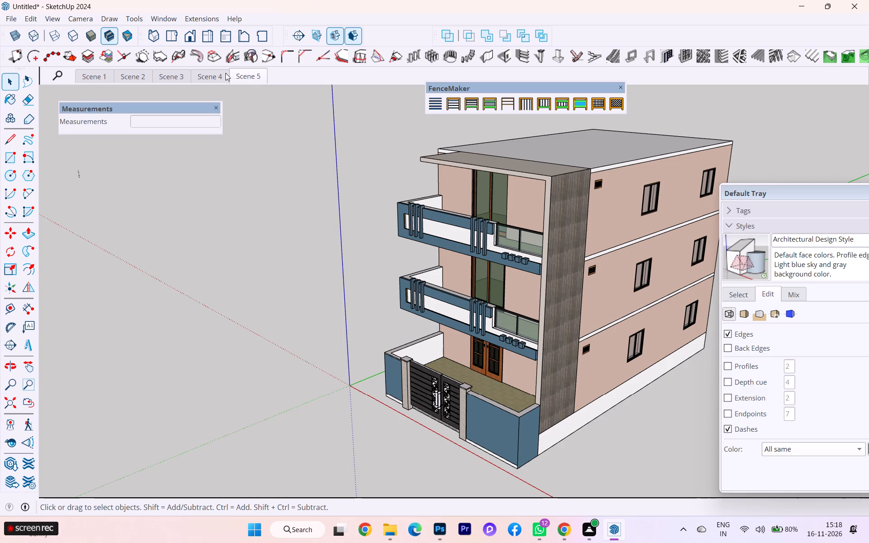
Compare the fourth and fifth scenes, and add a sixth scene after the fifth.
left_click(220, 74)
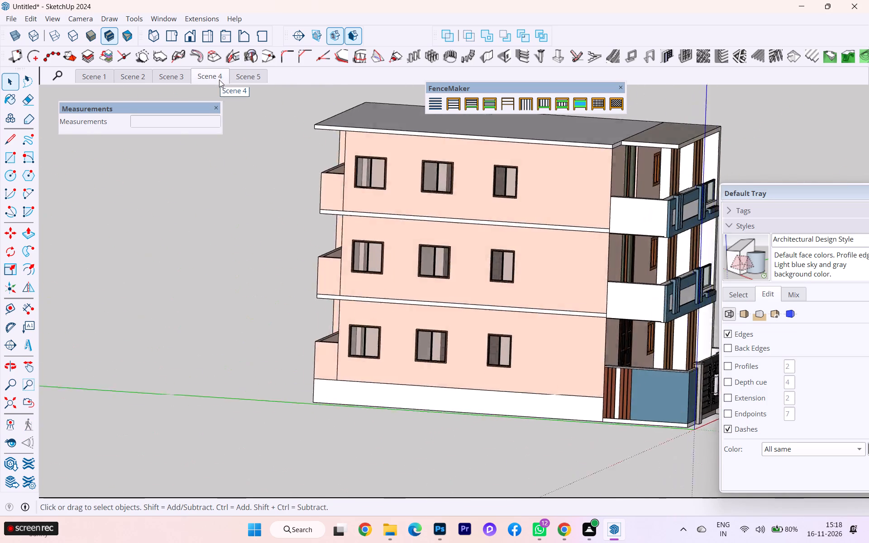
left_click(246, 72)
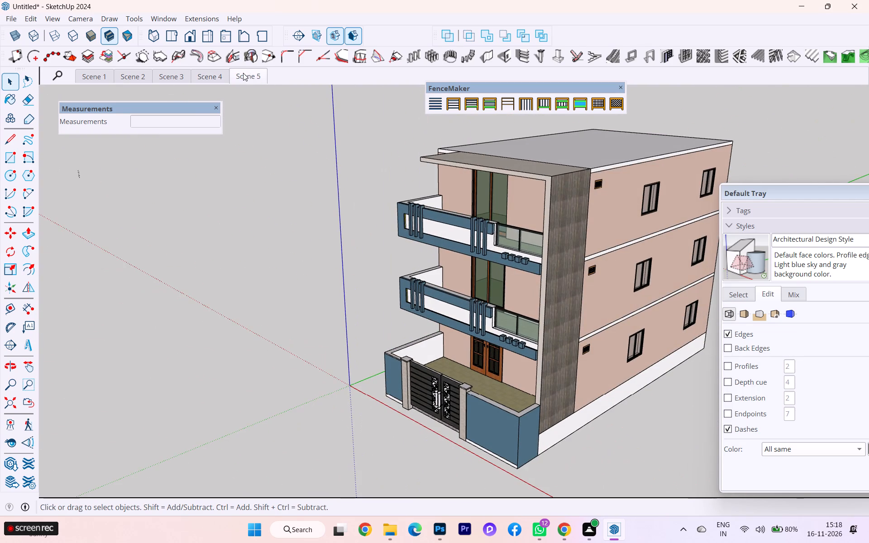
right_click(243, 73)
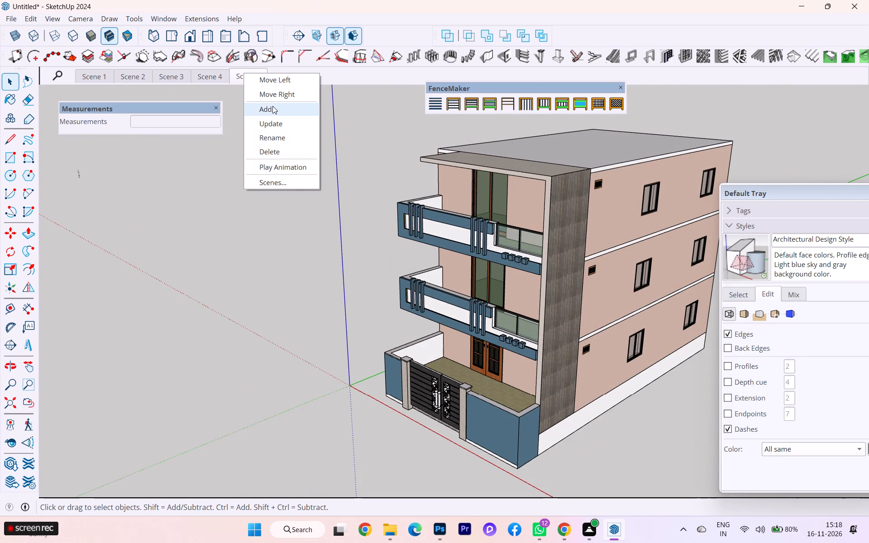
left_click(276, 109)
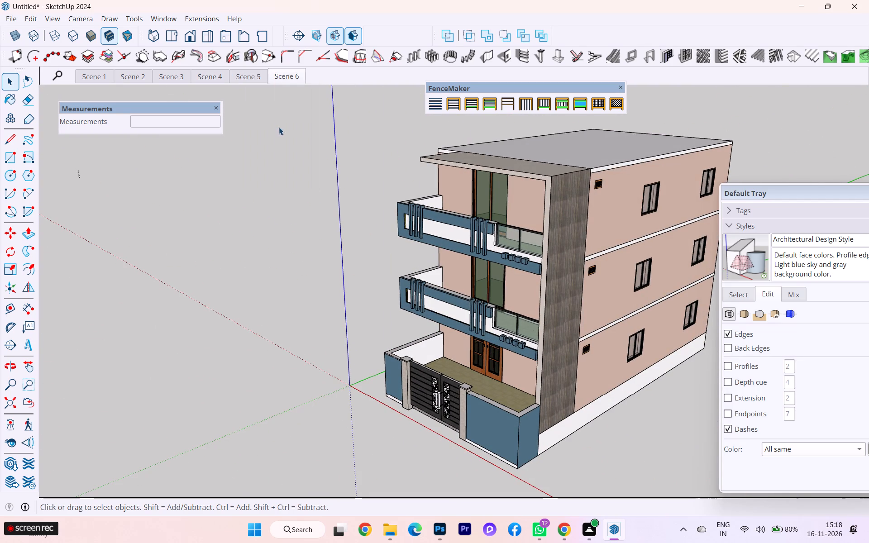
Show the house in isometric view with perspective from its front-left corner and enlarge it.
scroll(288, 288, "down", 3)
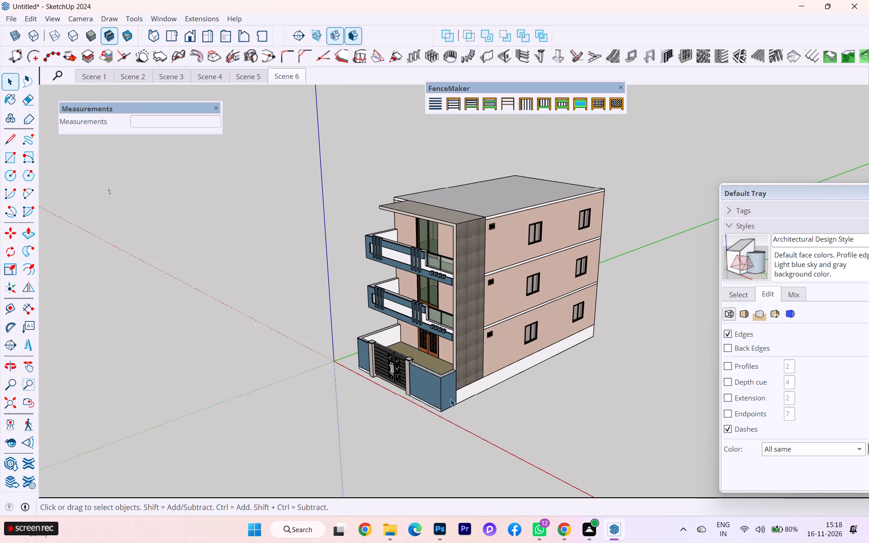
middle_click_drag(462, 399, 809, 387)
middle_click_drag(539, 395, 591, 395)
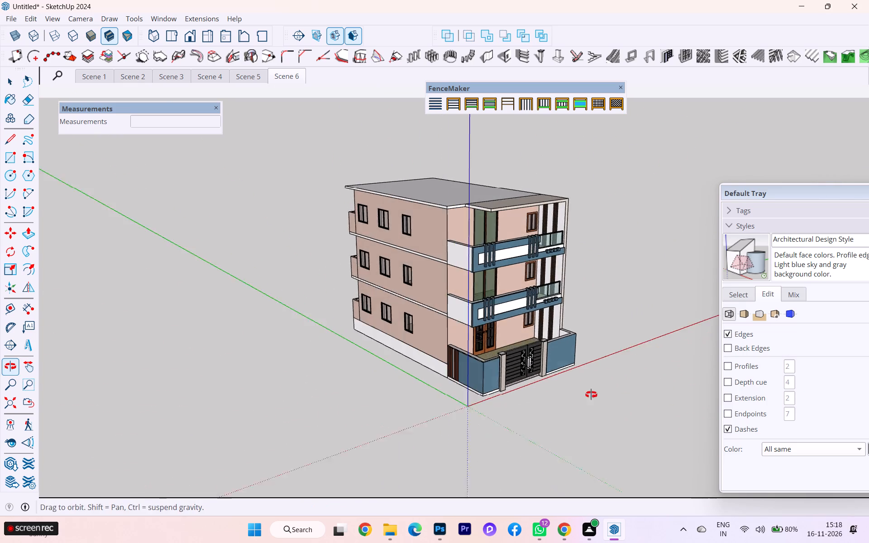
middle_click_drag(591, 395, 622, 394)
left_click(152, 40)
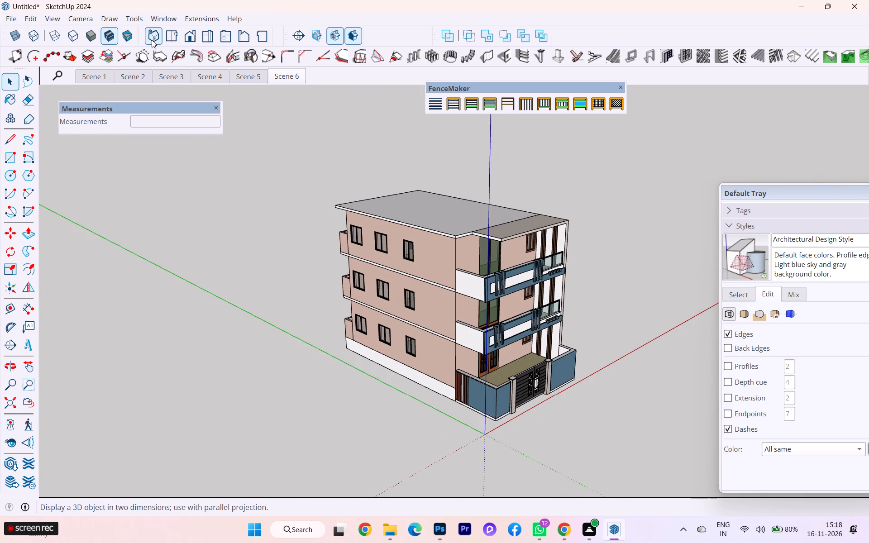
scroll(440, 400, "up", 3)
scroll(552, 427, "up", 1)
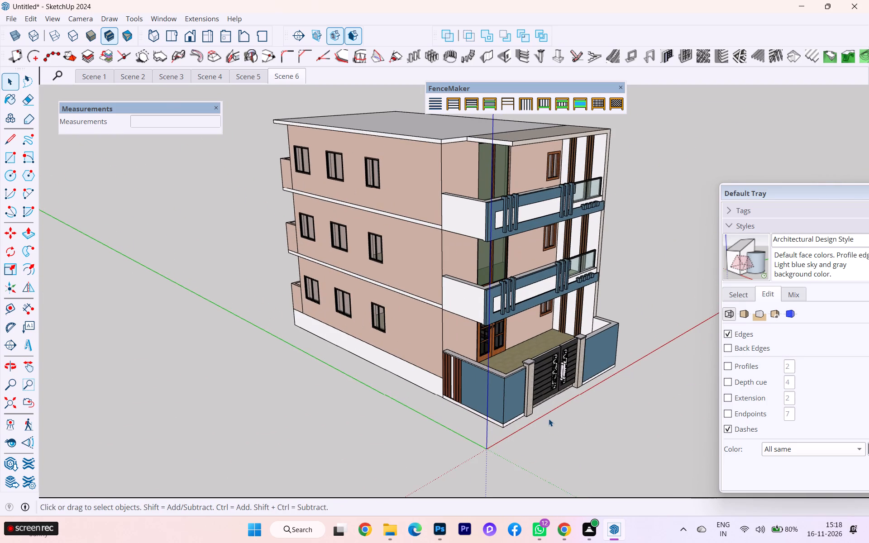
scroll(549, 419, "up", 1)
scroll(549, 419, "down", 2)
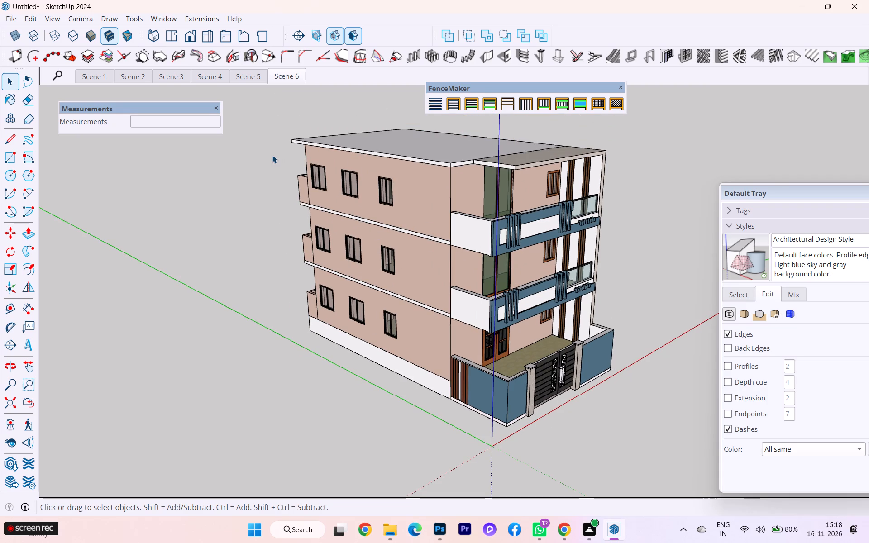
scroll(565, 378, "up", 2)
scroll(565, 378, "down", 1)
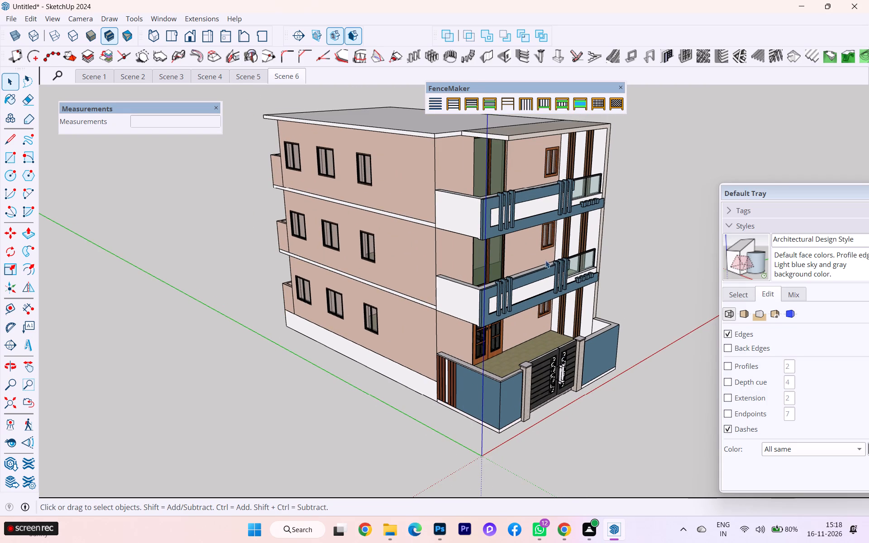
scroll(501, 152, "up", 2)
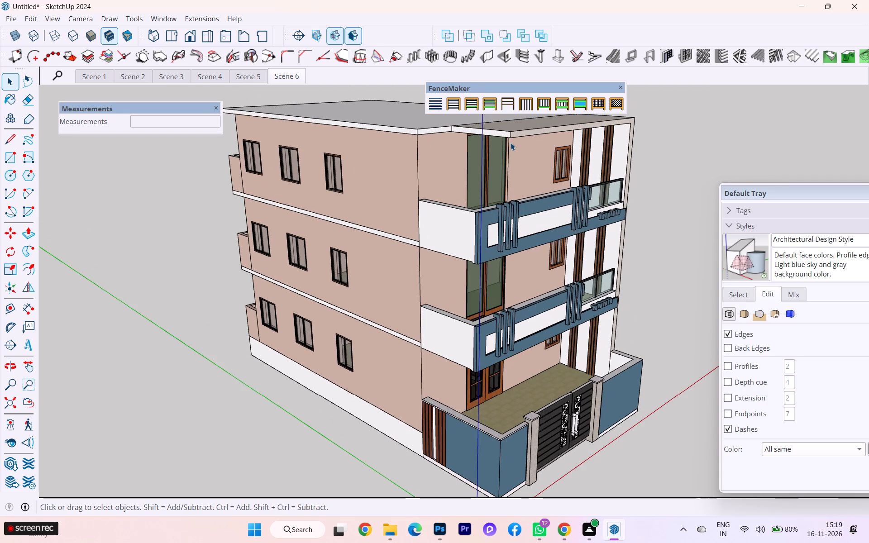
Open the projecting roof slab above the top-floor balcony for editing, with its front-left corner in close-up.
middle_click_drag(510, 137, 451, 95)
scroll(372, 205, "down", 3)
scroll(308, 275, "up", 1)
scroll(308, 275, "down", 1)
scroll(375, 181, "up", 1)
scroll(378, 184, "down", 1)
scroll(385, 191, "up", 2)
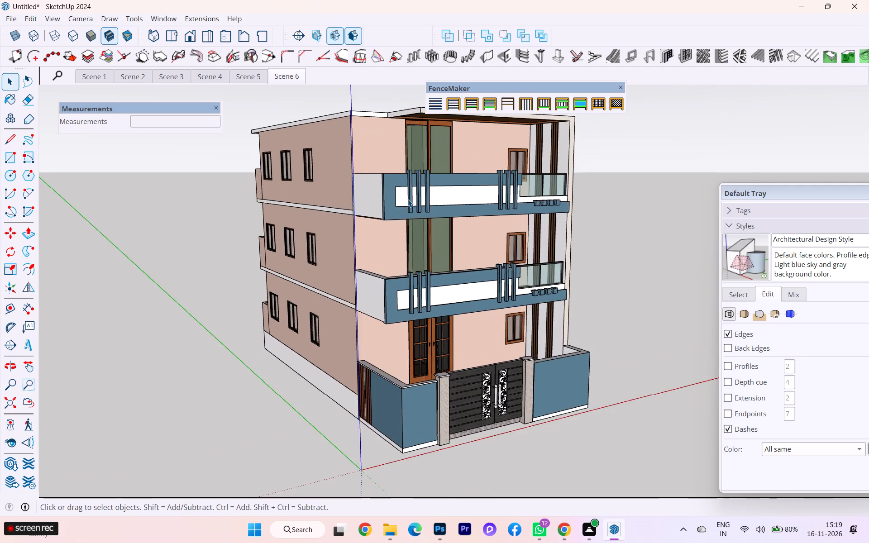
scroll(408, 199, "up", 3)
scroll(407, 116, "up", 6)
middle_click_drag(392, 102, 310, 83)
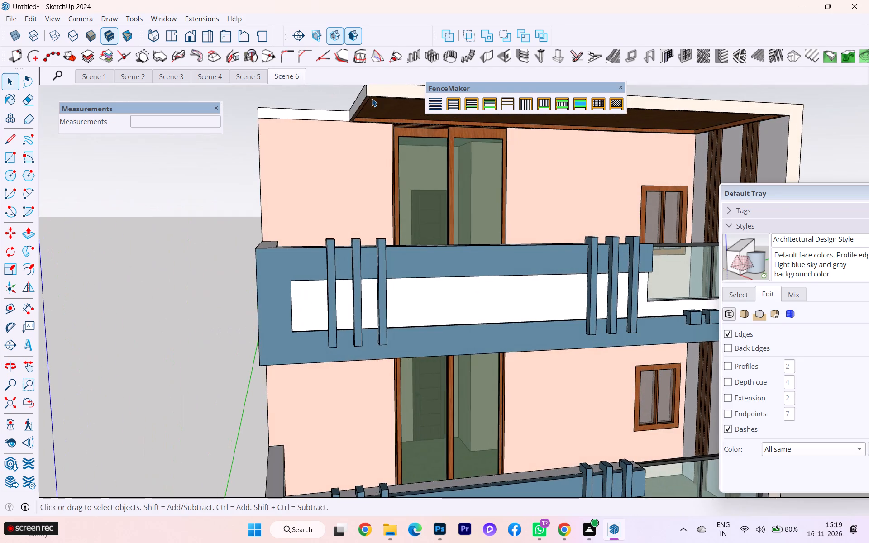
double_click(377, 97)
scroll(367, 103, "up", 6)
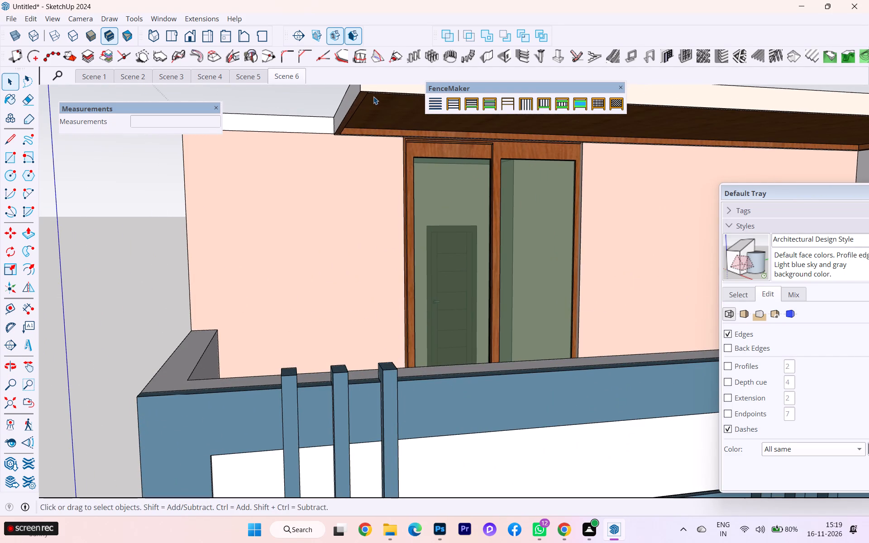
left_click(372, 96)
double_click(375, 100)
middle_click_drag(365, 276, 426, 405)
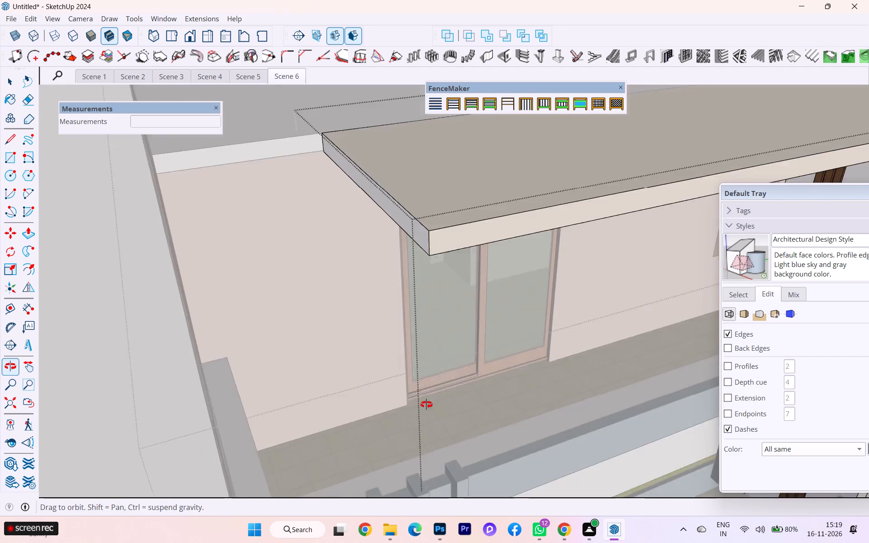
middle_click_drag(426, 405, 429, 410)
scroll(432, 411, "down", 1)
scroll(432, 411, "up", 1)
scroll(434, 413, "down", 1)
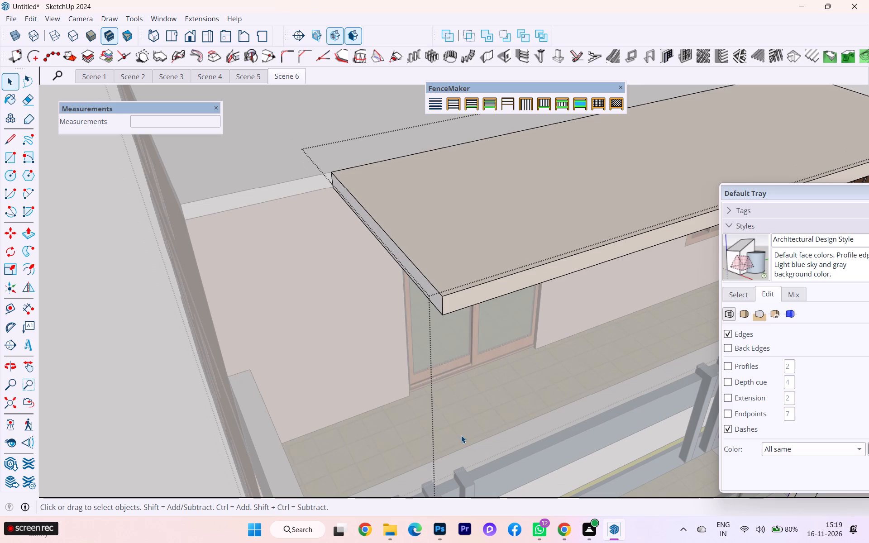
Place a vertical Tape Measure guide along the short edge at the roof slab's outer front-left corner.
key("t")
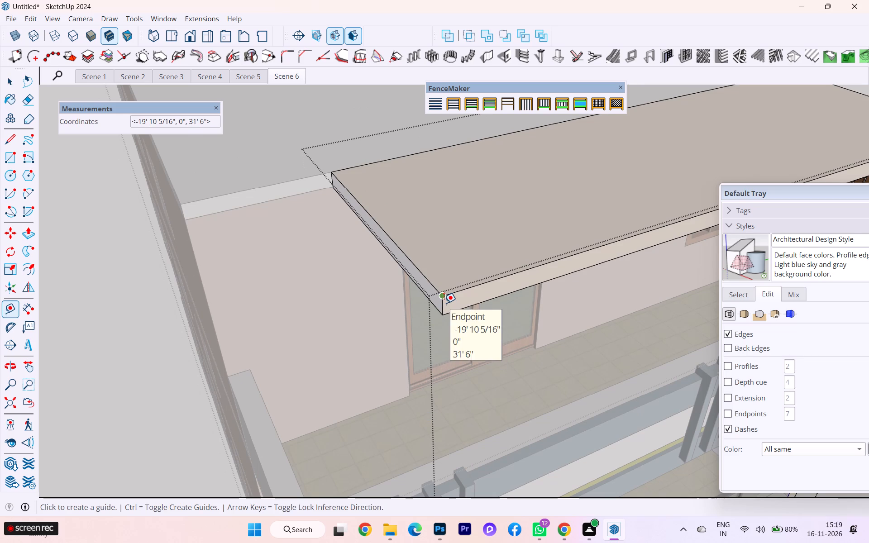
left_click(444, 303)
key("Escape")
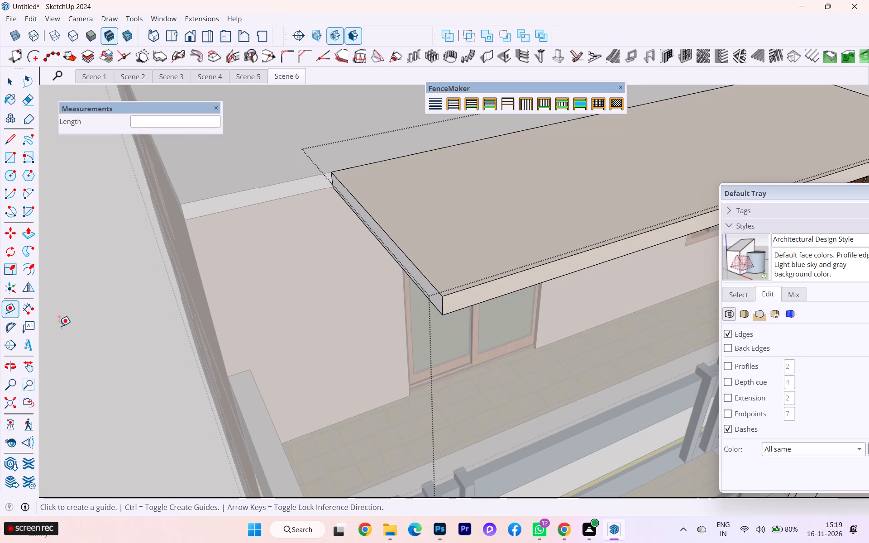
middle_click_drag(263, 384, 534, 381)
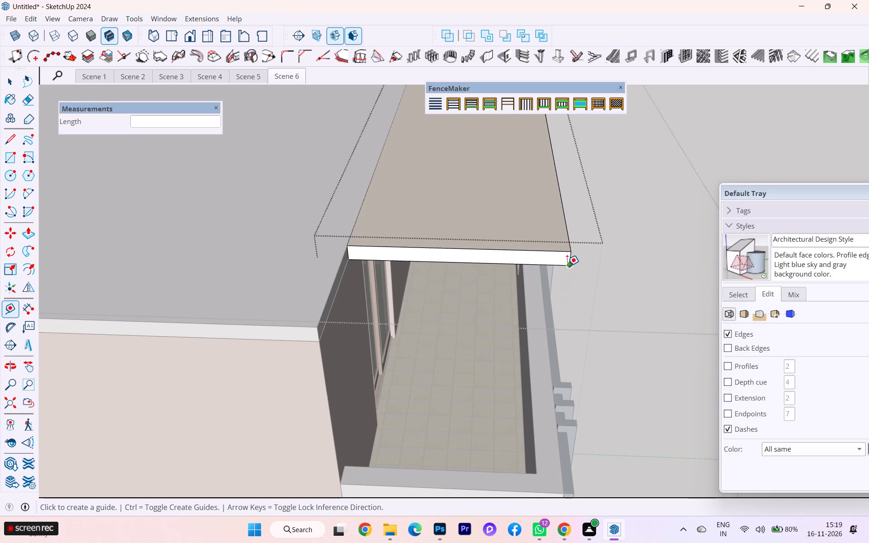
scroll(569, 260, "up", 2)
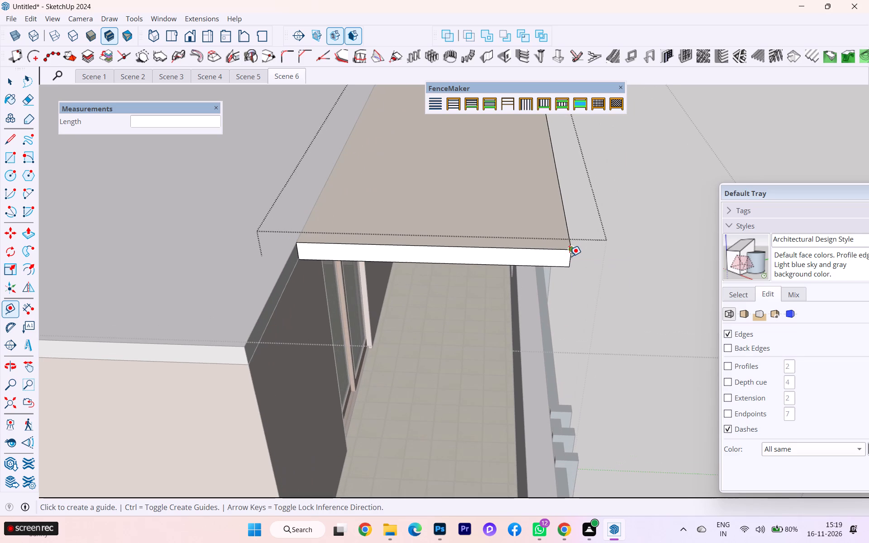
left_click(569, 259)
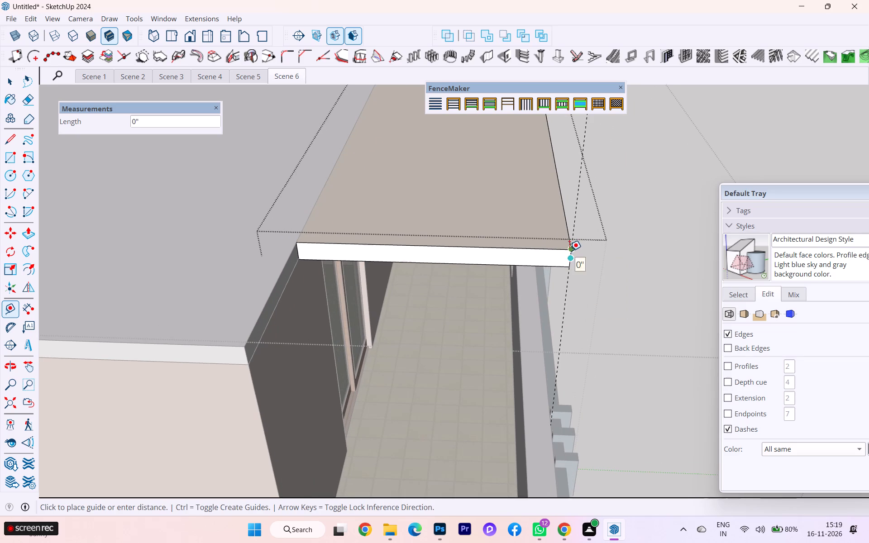
left_click(569, 251)
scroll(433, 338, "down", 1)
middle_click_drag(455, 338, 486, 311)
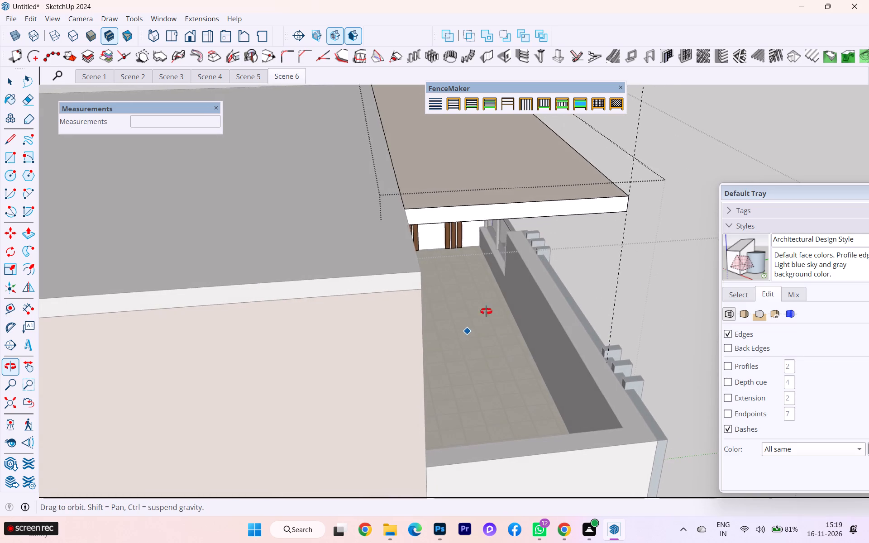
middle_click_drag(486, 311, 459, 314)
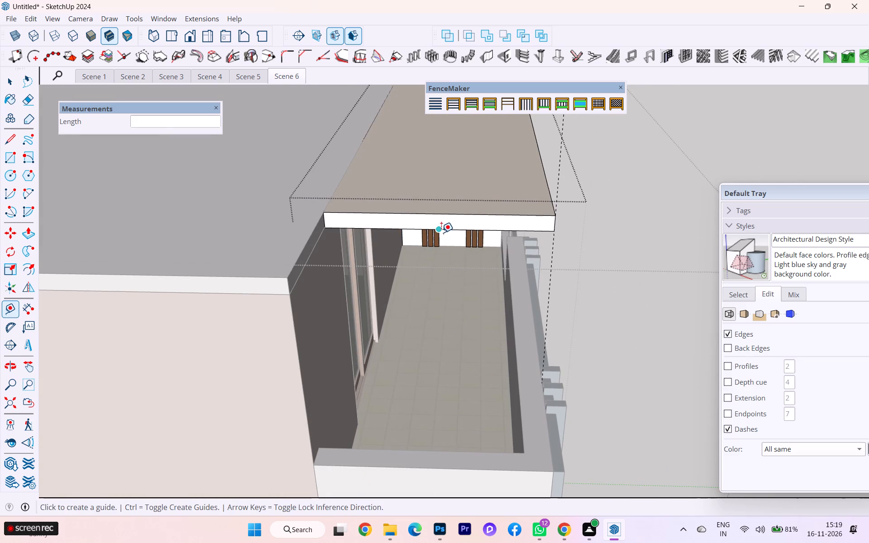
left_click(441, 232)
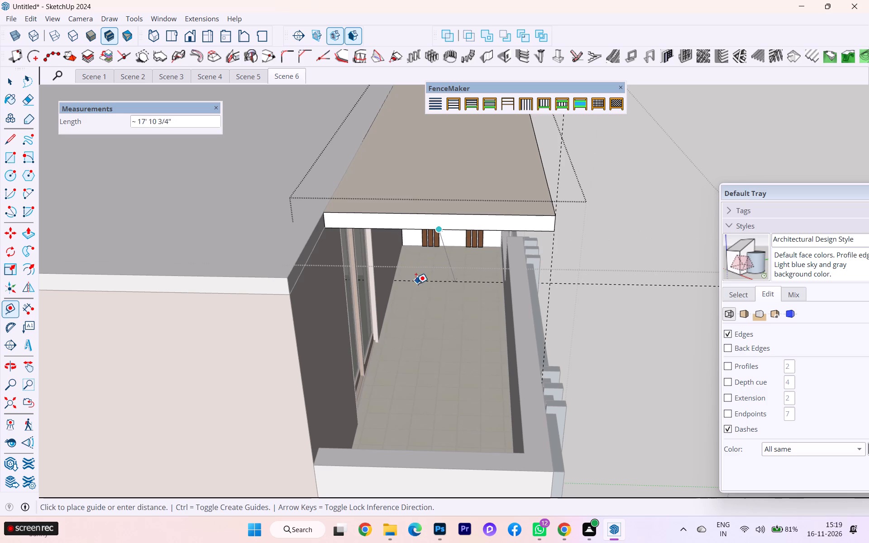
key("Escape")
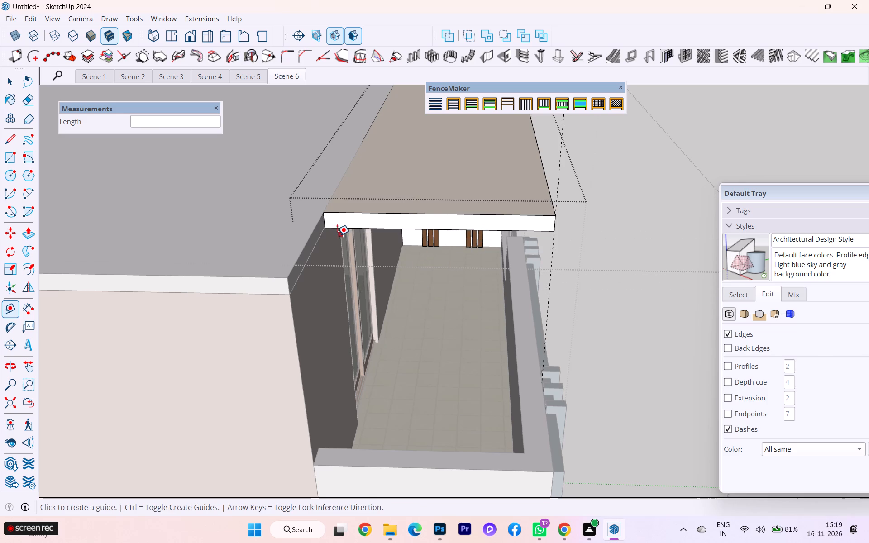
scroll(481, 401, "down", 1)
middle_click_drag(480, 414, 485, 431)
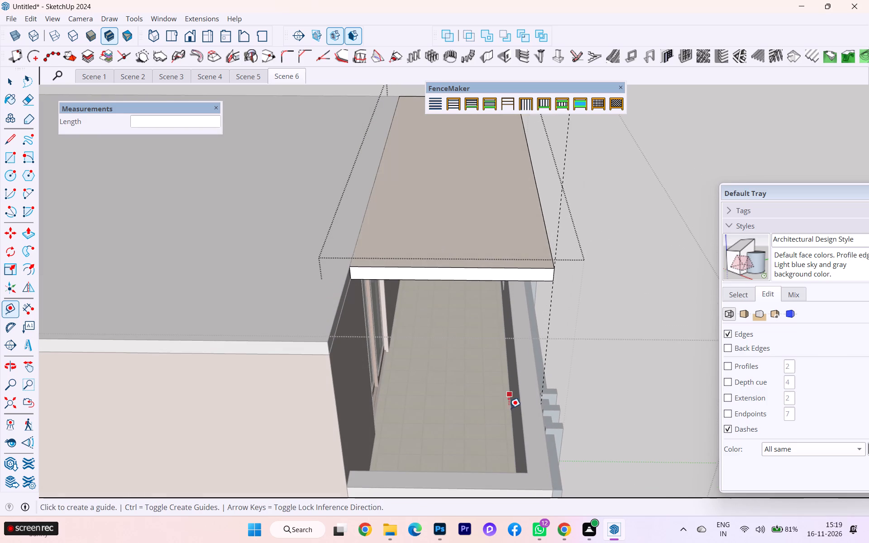
Drop a horizontal Tape Measure guide along the vertical axis from the roof slab's short lower edge to the top-floor balcony floor.
left_click(417, 278)
key("Escape")
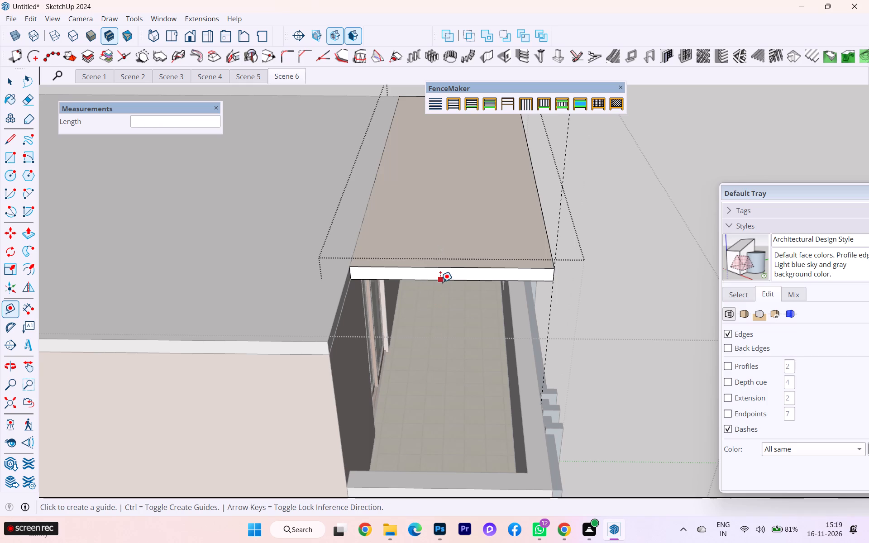
left_click(440, 281)
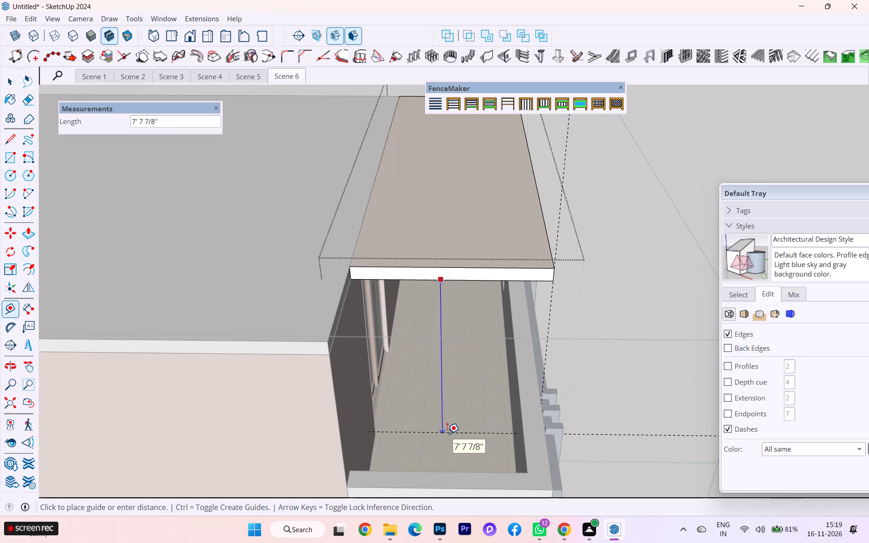
key("Up")
left_click(447, 433)
left_click(451, 467)
scroll(467, 465, "up", 1)
scroll(467, 463, "down", 1)
scroll(467, 463, "up", 1)
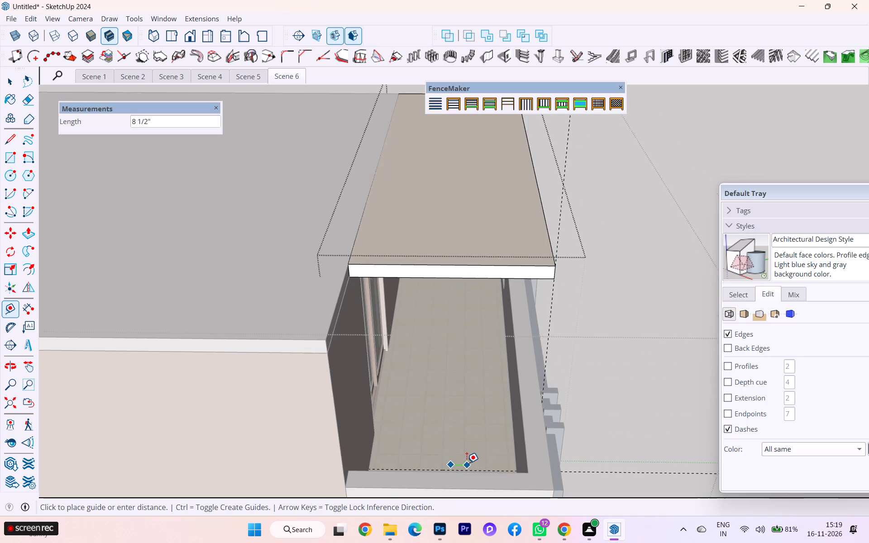
key("Escape")
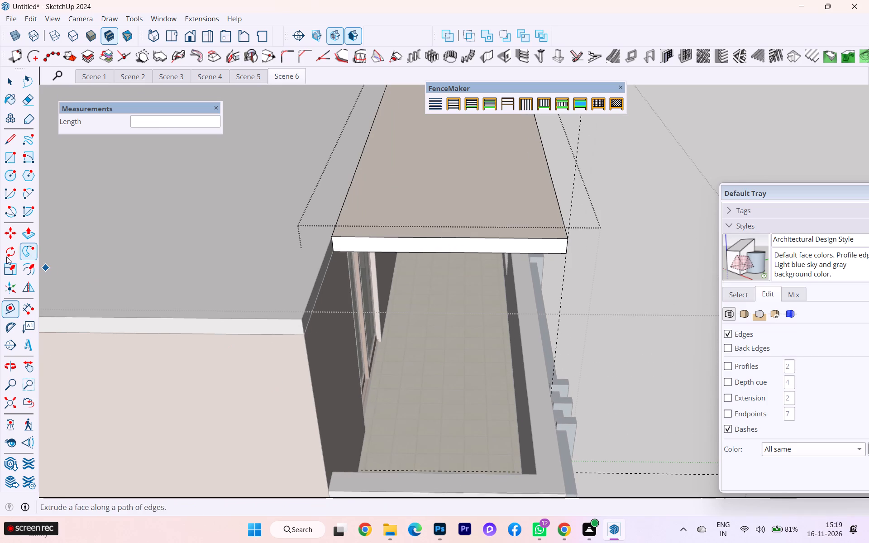
Finish editing the projecting roof slab and return to the level of the surrounding house model.
left_click(8, 174)
scroll(396, 260, "down", 1)
scroll(397, 260, "up", 1)
scroll(397, 260, "down", 1)
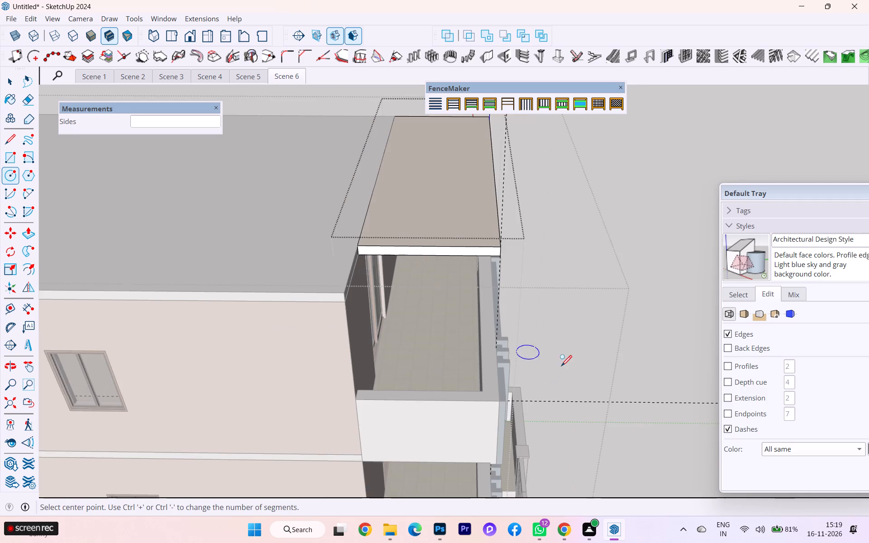
scroll(589, 364, "down", 1)
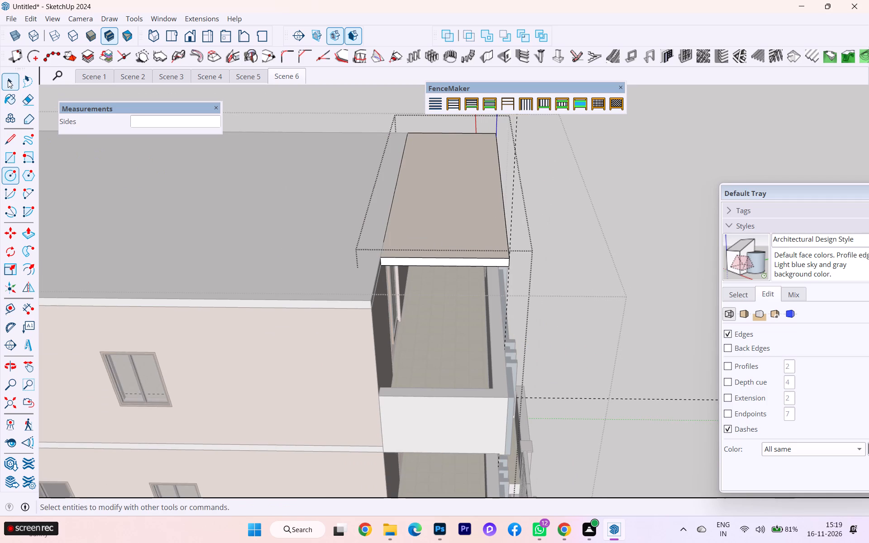
left_click(27, 83)
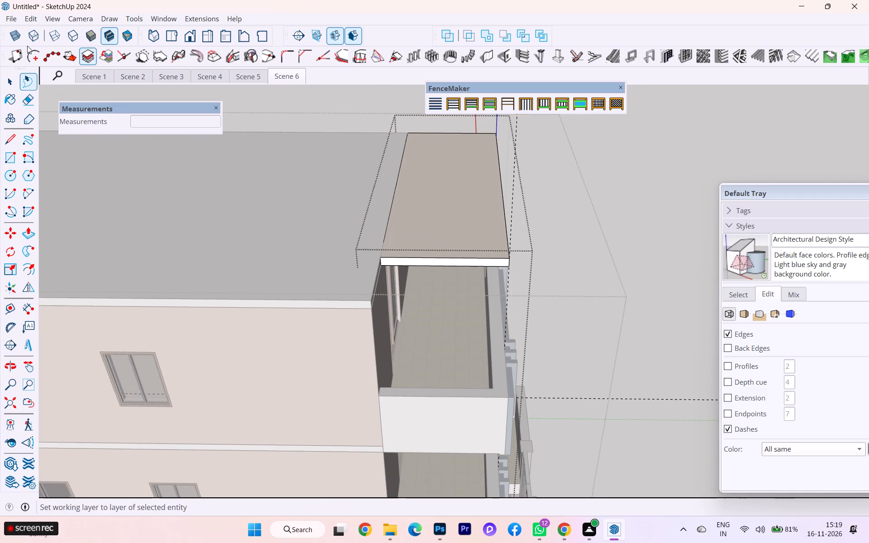
left_click(6, 75)
left_click(606, 193)
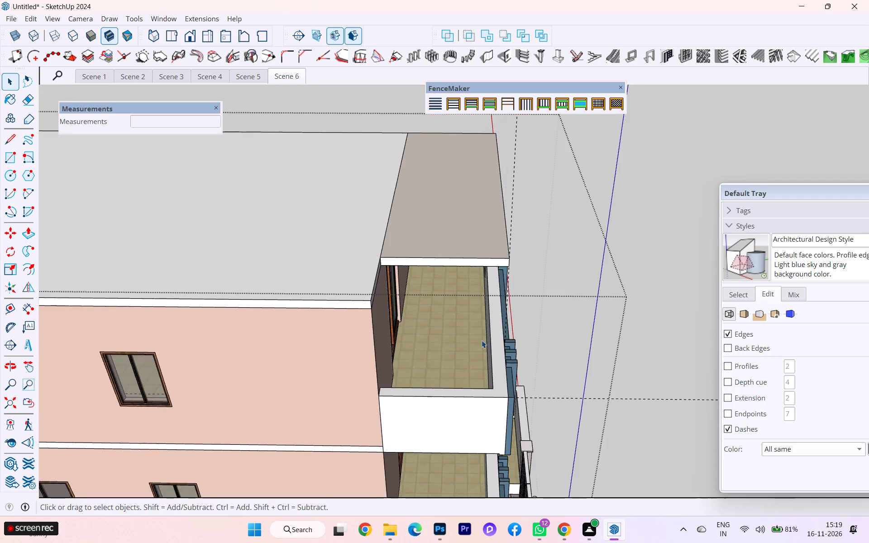
Draw a circle of about 3 5/8" radius on the top-floor balcony floor, near the guide and the balcony's outer front-left corner.
scroll(477, 348, "up", 4)
middle_click_drag(472, 408, 473, 479)
scroll(453, 325, "up", 1)
scroll(453, 325, "down", 1)
scroll(453, 325, "up", 2)
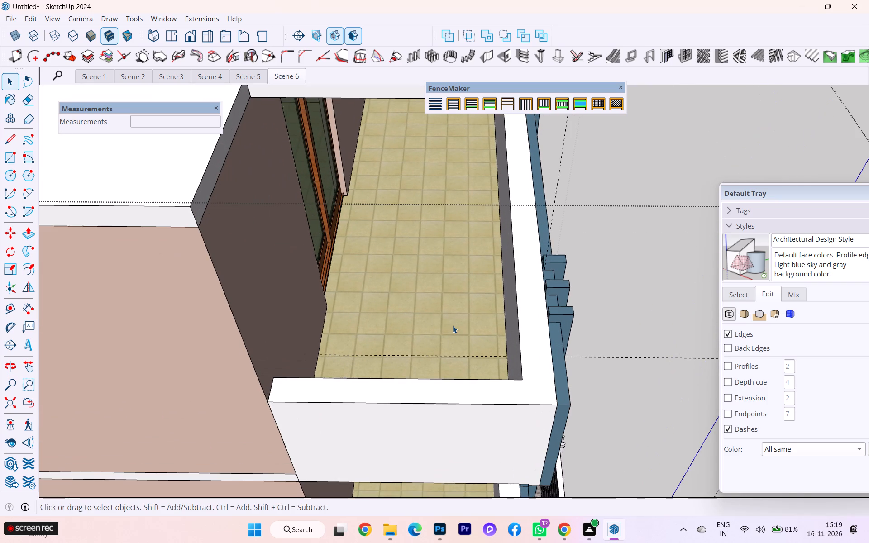
key("c")
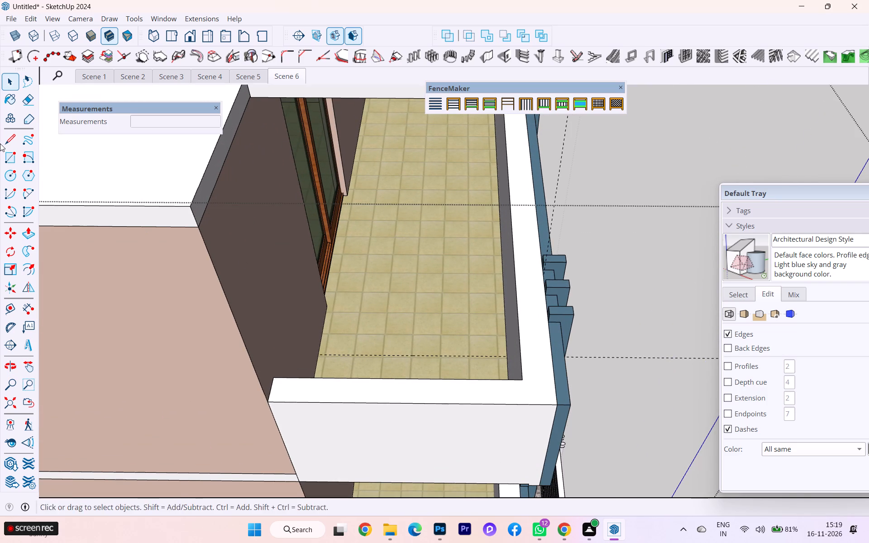
left_click(8, 178)
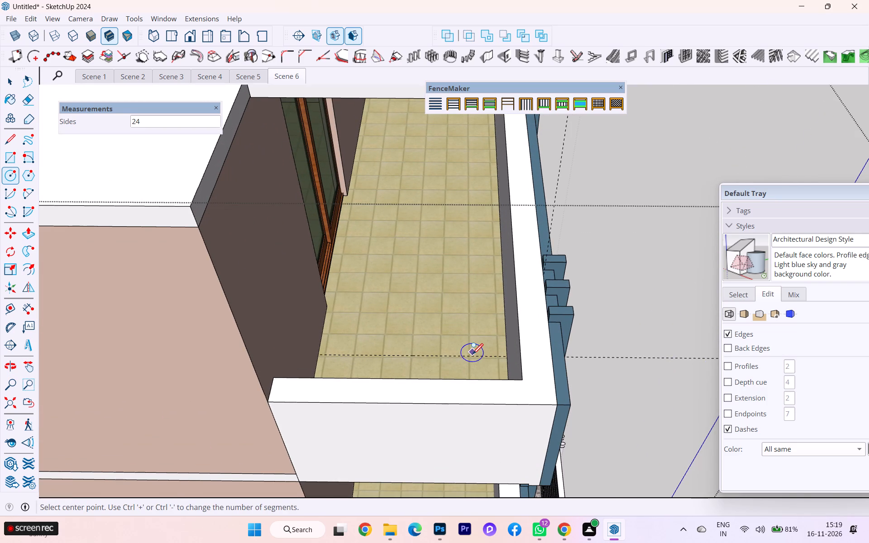
scroll(473, 354, "down", 1)
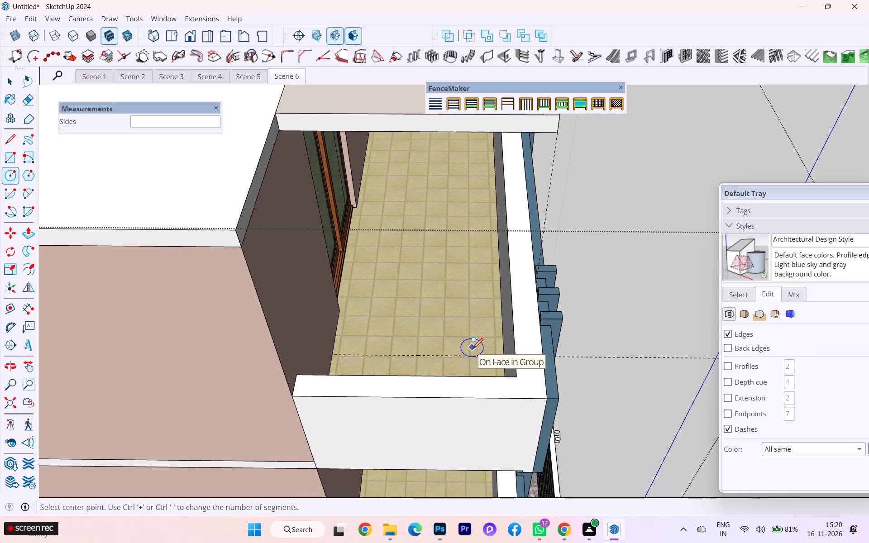
left_click(475, 349)
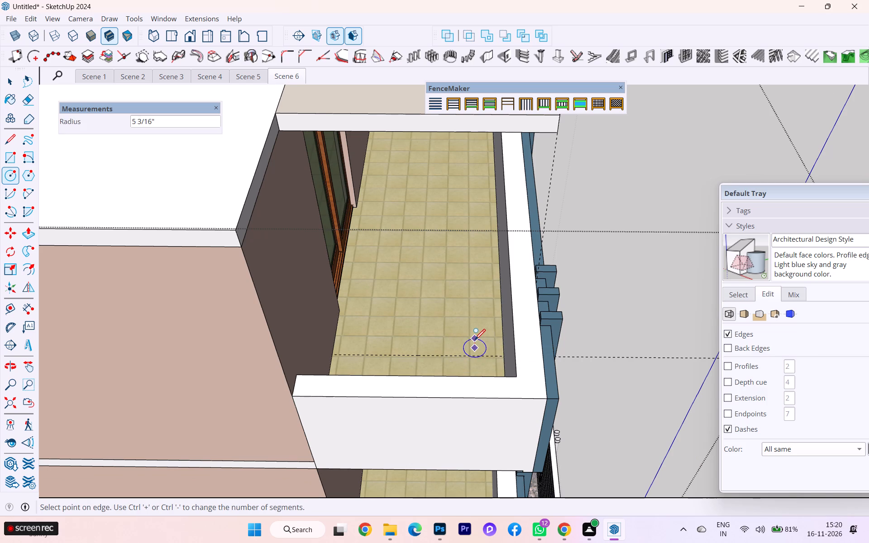
scroll(475, 340, "up", 2)
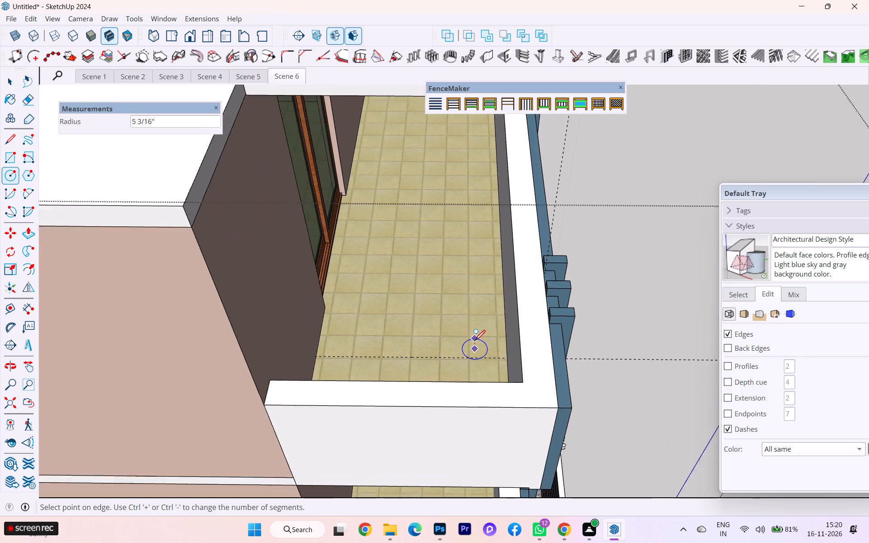
scroll(475, 341, "up", 3)
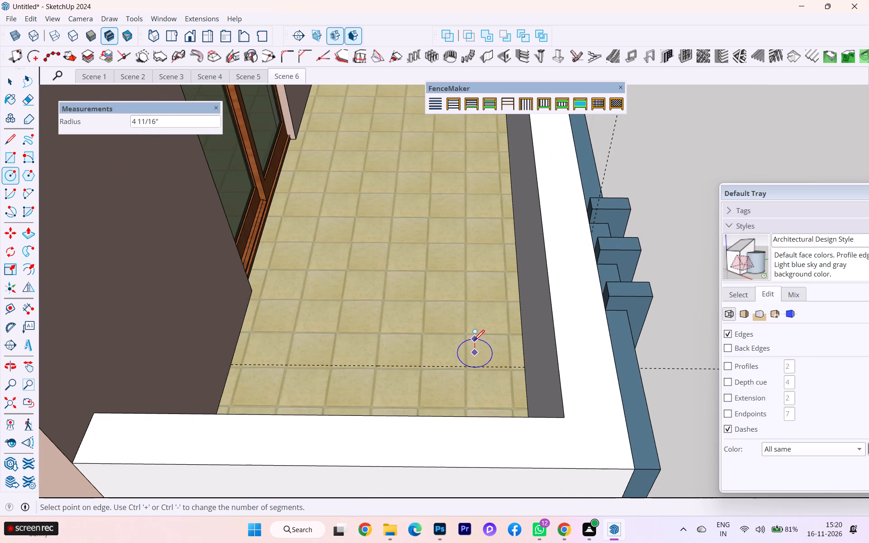
left_click(474, 343)
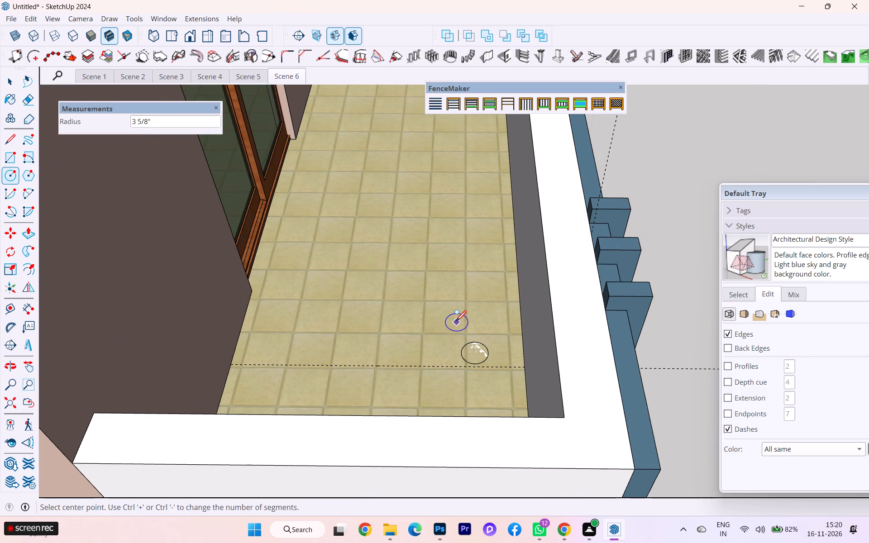
Push/Pull the circle up about 9' 11 1/8" to the roof slab's underside to form a round column, and leave the group.
left_click(1, 84)
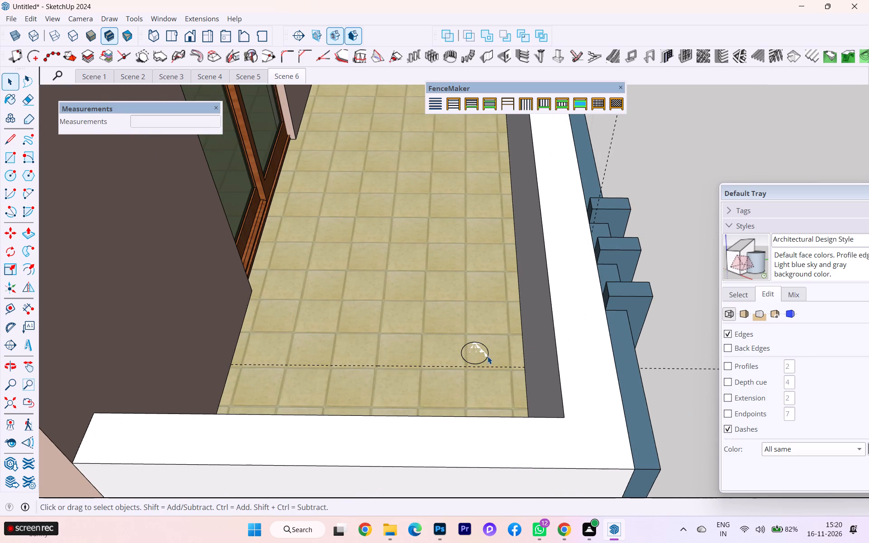
left_click(476, 354)
key("p")
left_click(475, 354)
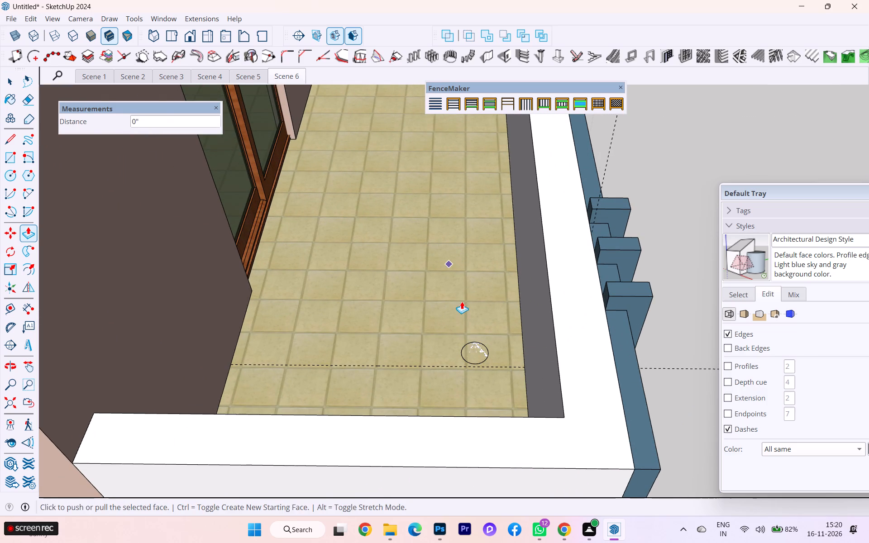
left_click(475, 354)
scroll(437, 281, "down", 2)
scroll(434, 286, "up", 2)
scroll(434, 287, "down", 3)
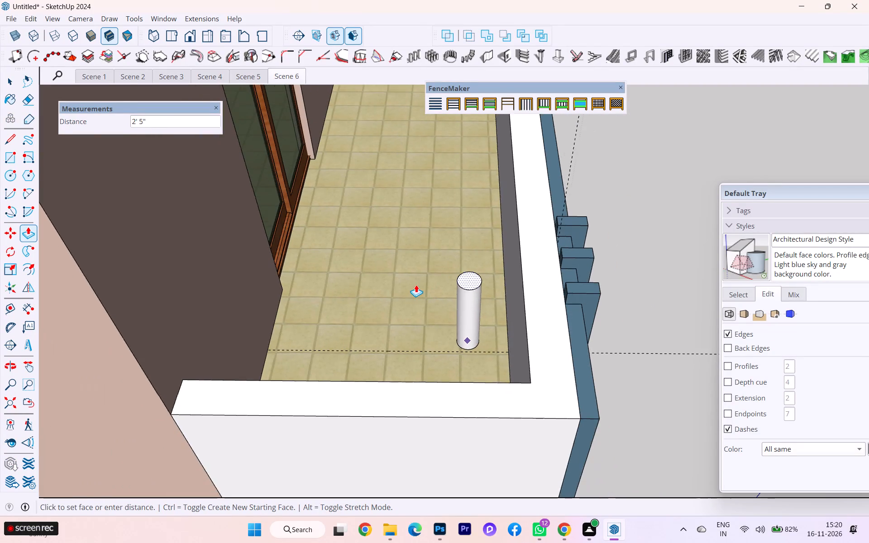
scroll(416, 285, "down", 1)
scroll(413, 286, "up", 1)
scroll(411, 286, "down", 7)
scroll(430, 177, "up", 5)
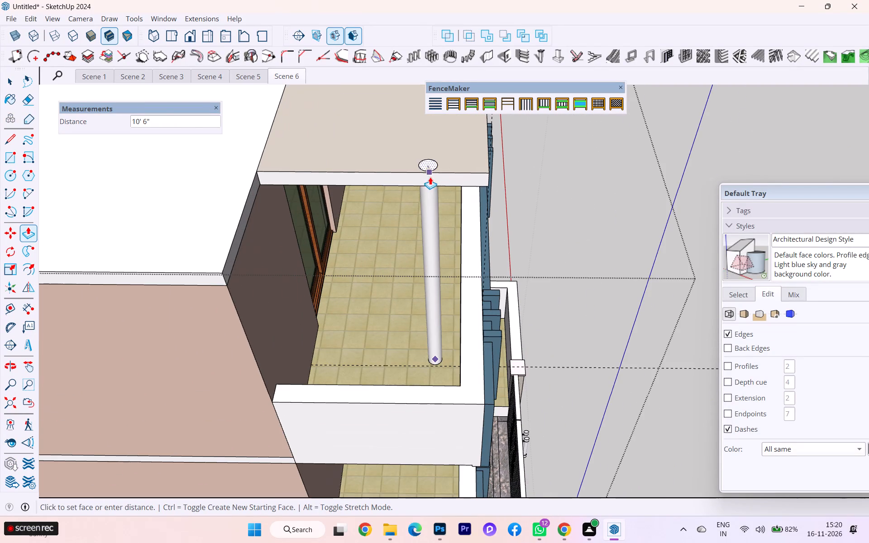
left_click(420, 180)
middle_click_drag(432, 205, 425, 206)
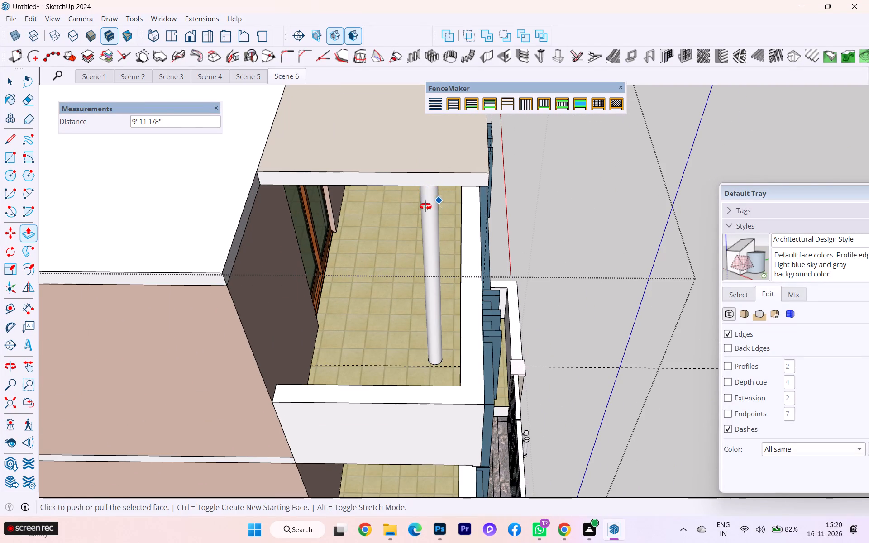
middle_click_drag(425, 206, 172, 213)
scroll(282, 219, "down", 6)
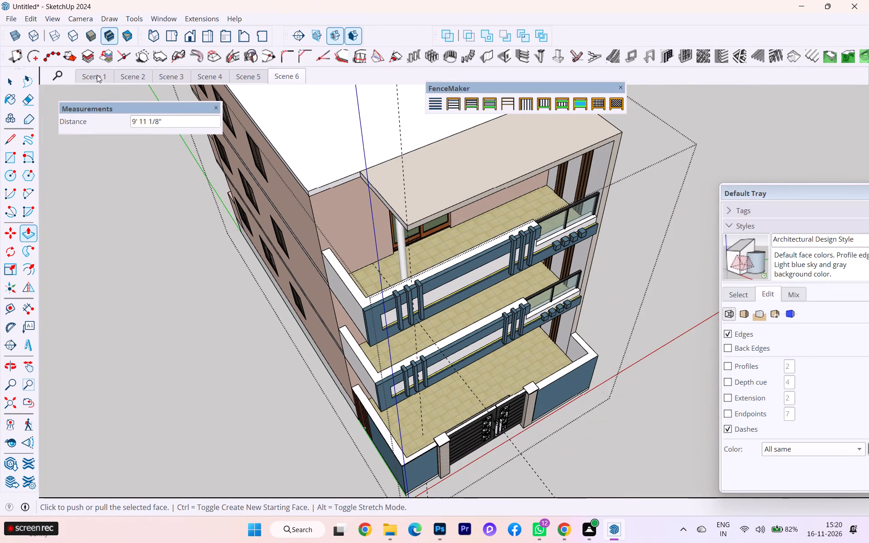
left_click(7, 79)
left_click(122, 212)
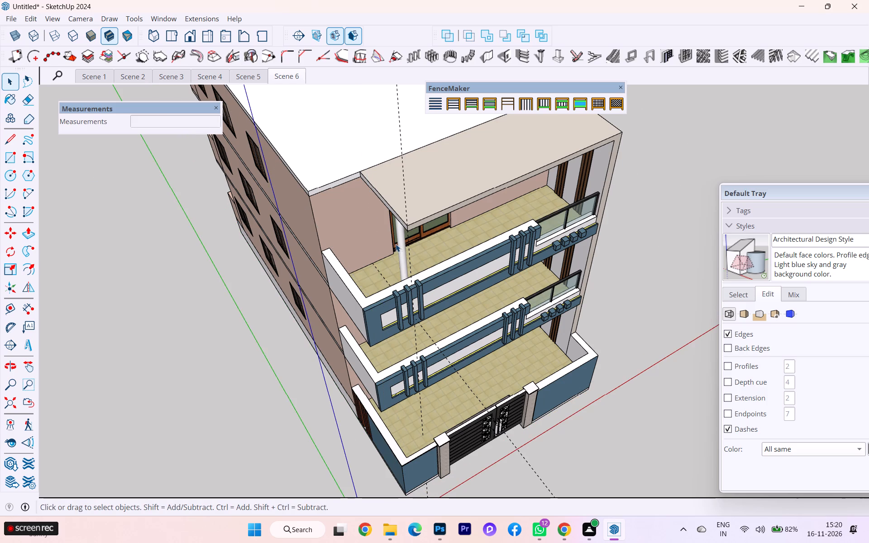
Open the house group for editing, select the entire round column on the top-floor balcony, and apply Weld Edges to it.
left_click(207, 286)
left_click(498, 304)
scroll(419, 271, "up", 2)
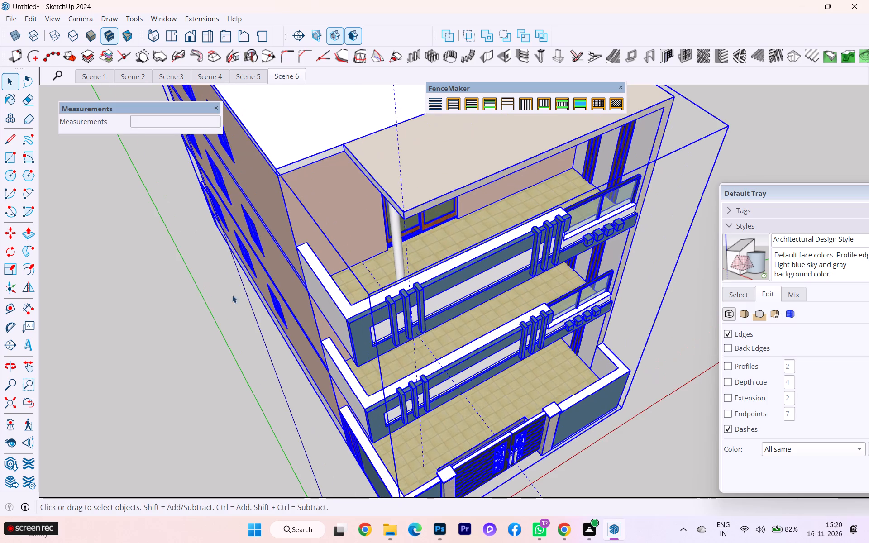
left_click(201, 303)
scroll(396, 259, "up", 1)
middle_click_drag(407, 259, 512, 260)
scroll(476, 265, "up", 3)
left_click(456, 253)
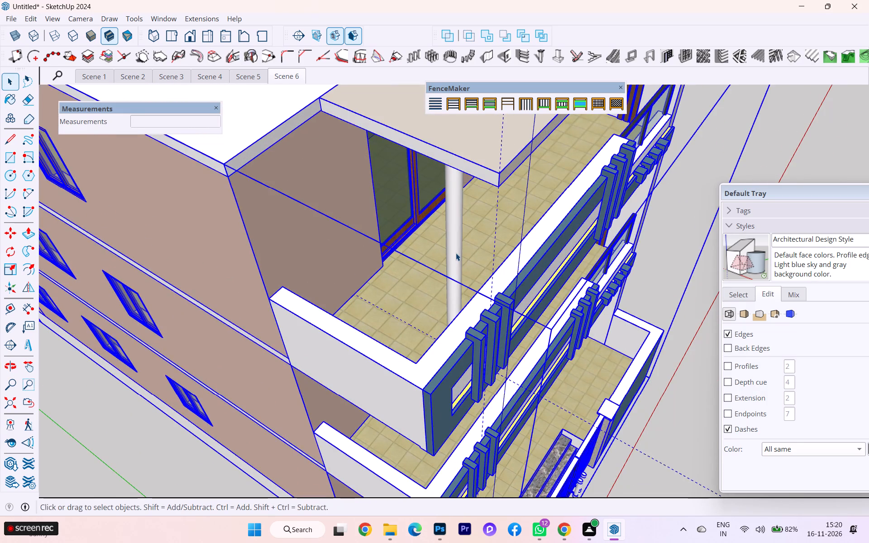
double_click(457, 247)
left_click(455, 238)
triple_click(455, 238)
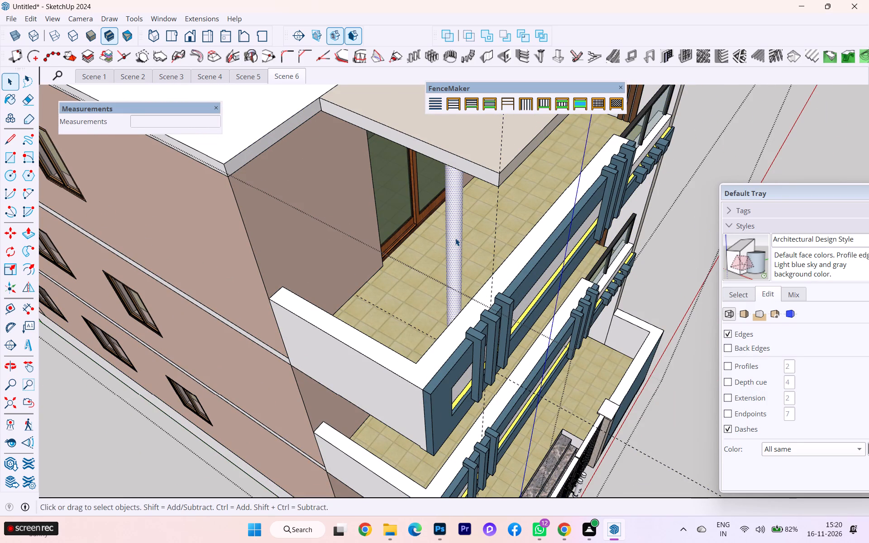
right_click(455, 238)
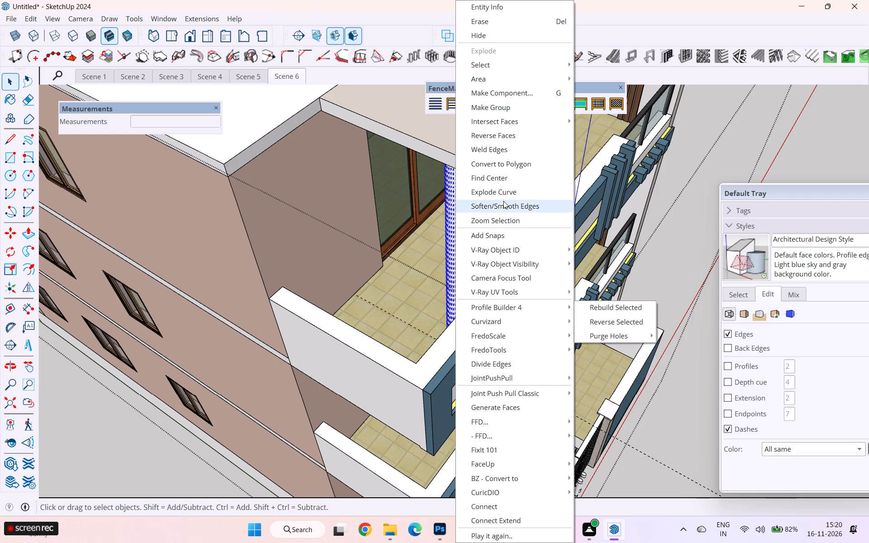
left_click(486, 152)
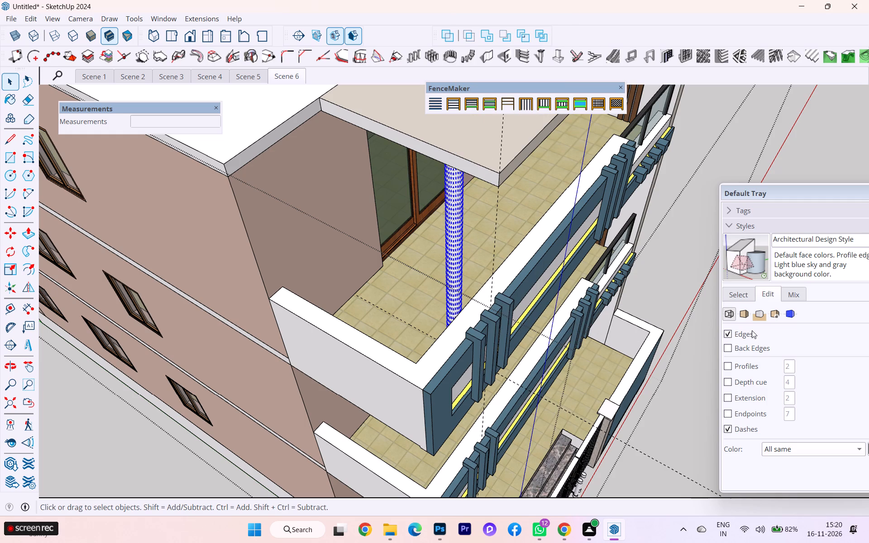
Paint the selected column with the light tan colour from Colors-Named, and leave the house group.
scroll(737, 310, "up", 4)
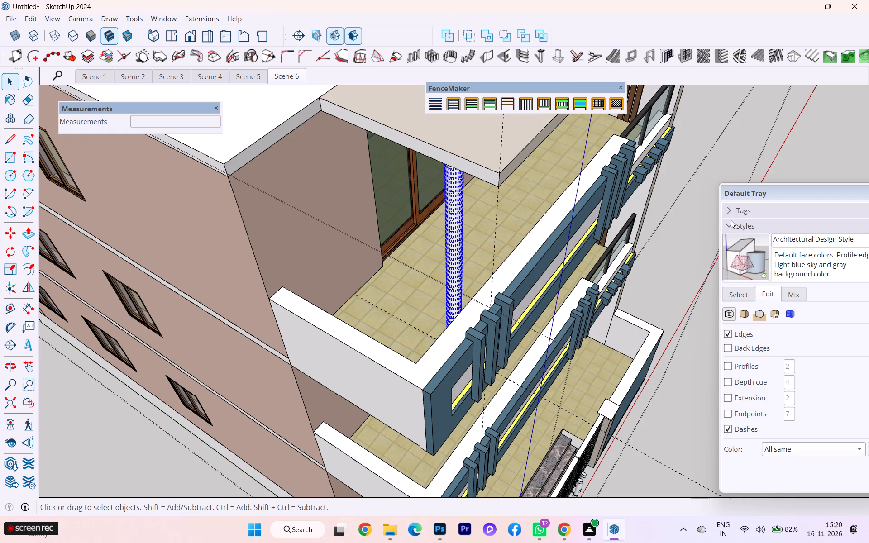
left_click(730, 221)
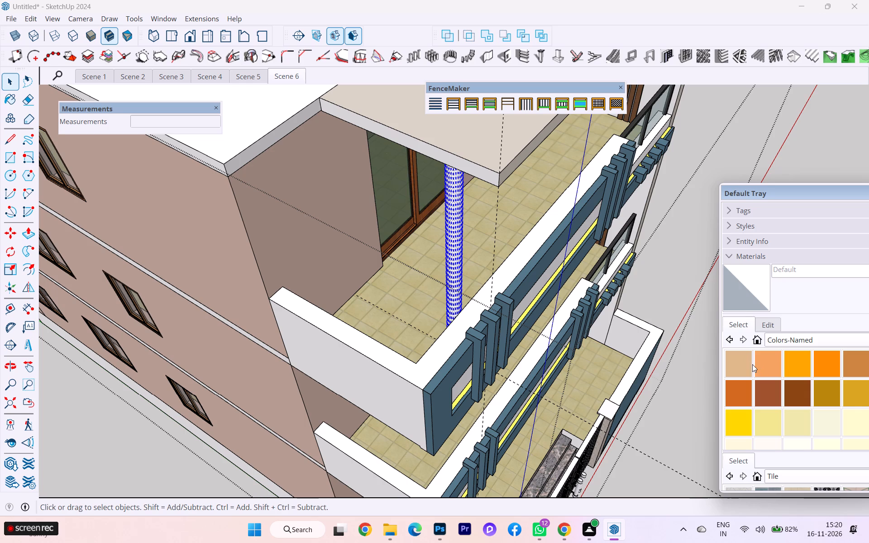
left_click(725, 364)
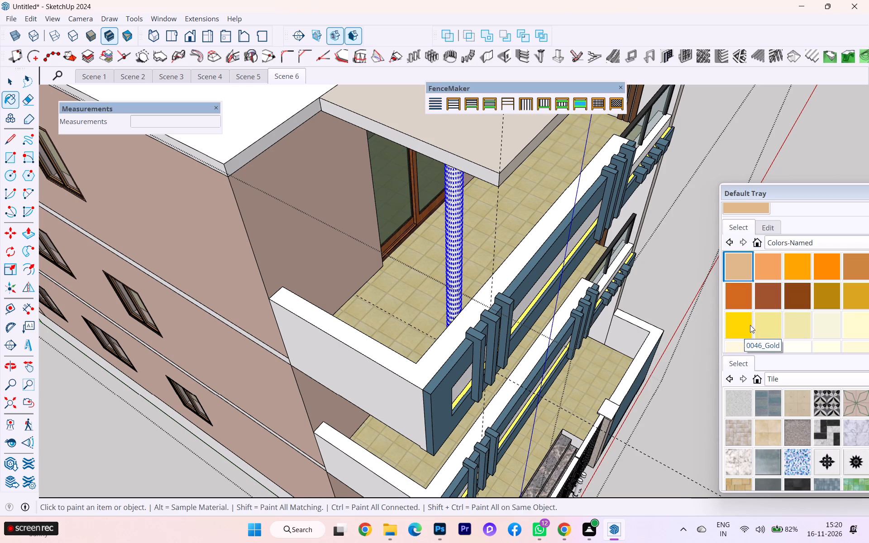
left_click(454, 214)
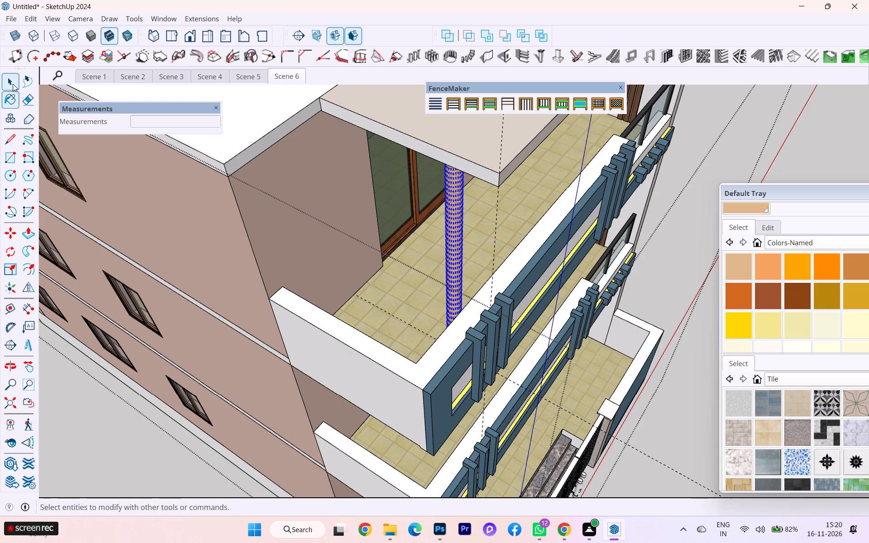
left_click(13, 84)
left_click(97, 423)
scroll(156, 353, "down", 4)
scroll(225, 342, "up", 3)
scroll(227, 343, "down", 2)
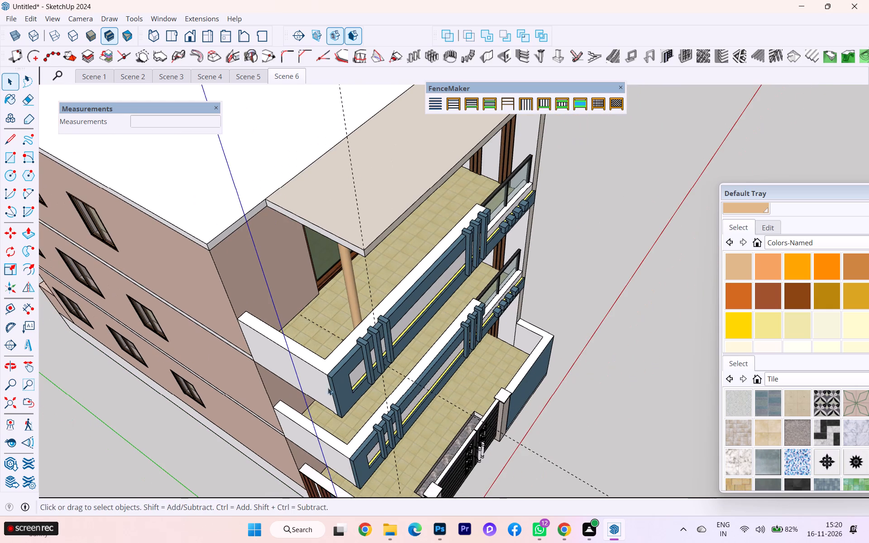
left_click(625, 424)
Delete all the construction guides around the three-storey house.
middle_click_drag(579, 413, 492, 282)
scroll(484, 313, "down", 6)
scroll(481, 325, "up", 1)
scroll(479, 330, "down", 1)
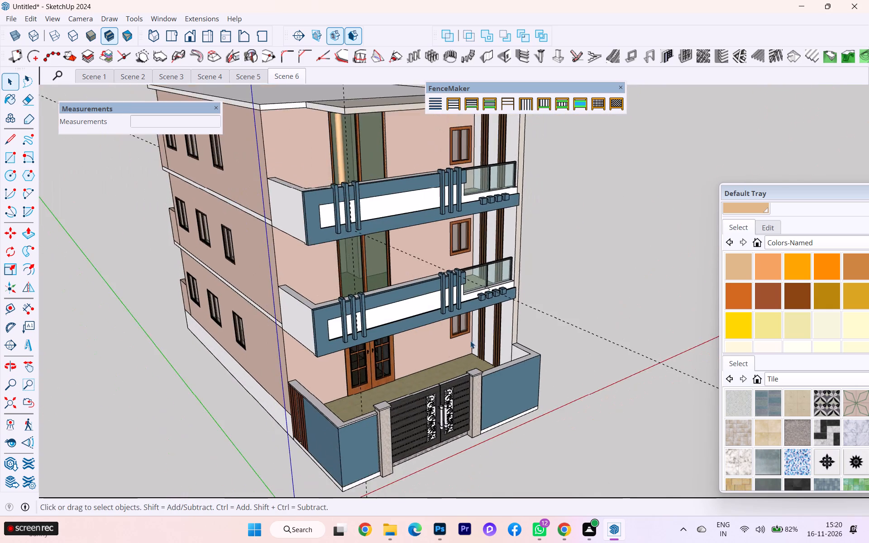
scroll(352, 351, "down", 2)
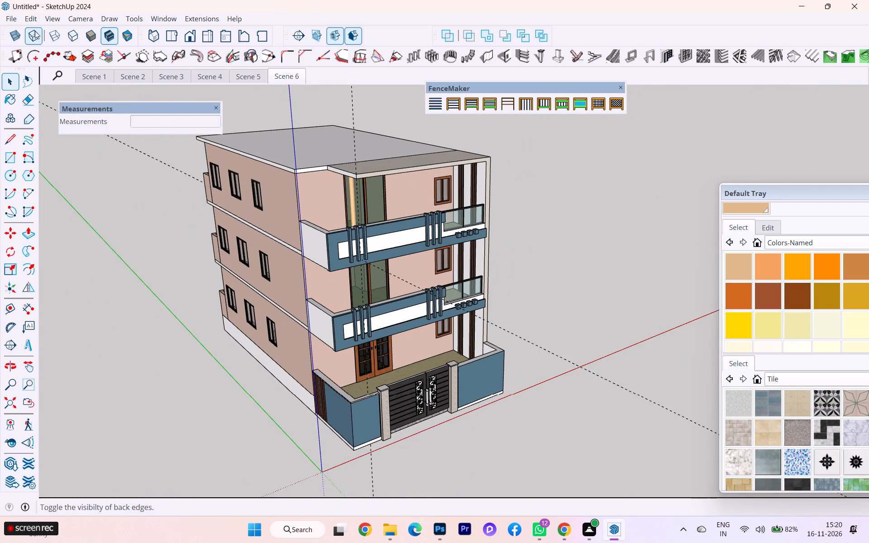
left_click(33, 16)
left_click(52, 130)
left_click(174, 259)
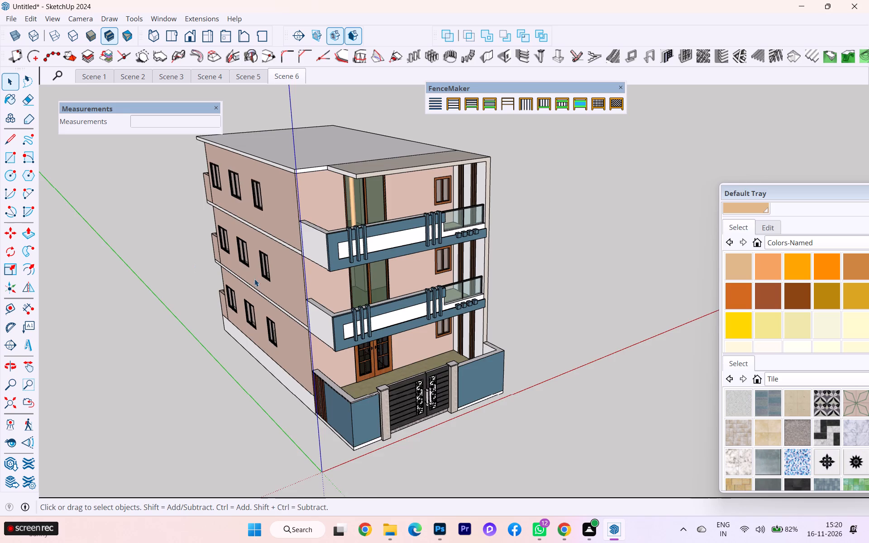
Examine the house's front and side facades and the top-floor column from several angles.
scroll(400, 253, "up", 7)
scroll(400, 252, "down", 2)
scroll(400, 252, "up", 1)
middle_click_drag(246, 264, 306, 263)
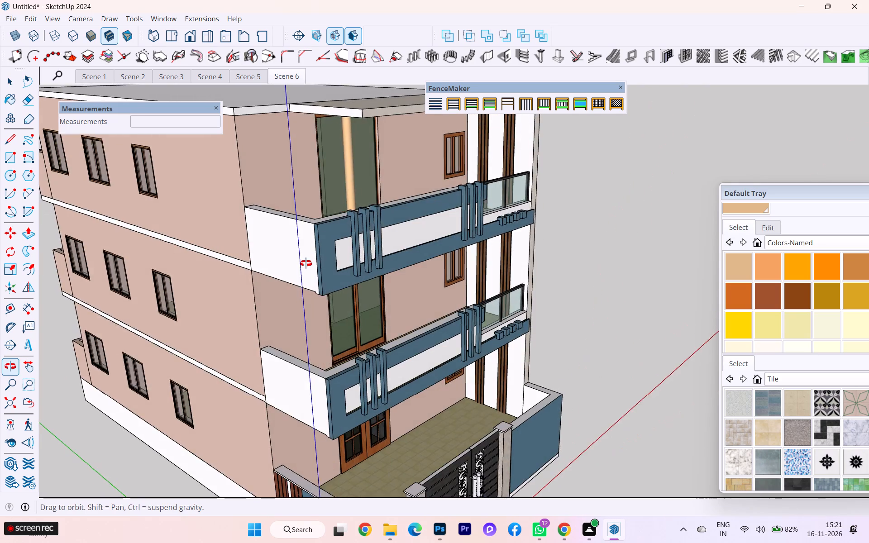
middle_click_drag(306, 263, 197, 247)
scroll(197, 247, "up", 1)
scroll(200, 246, "down", 7)
middle_click_drag(266, 261, 292, 253)
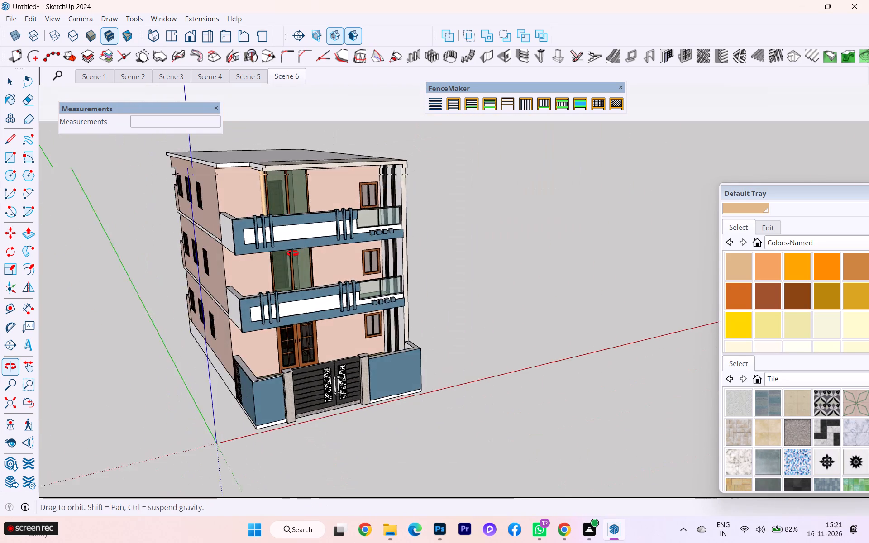
middle_click_drag(292, 253, 177, 179)
scroll(306, 201, "down", 1)
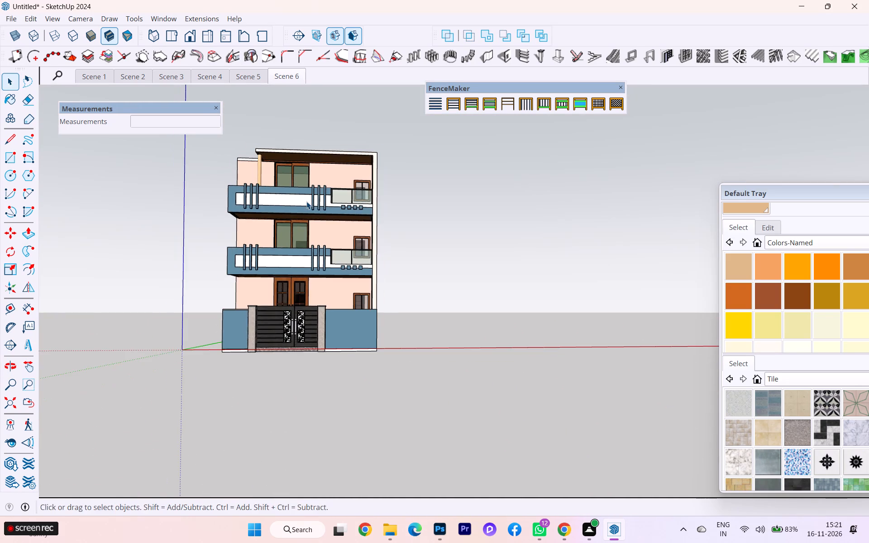
middle_click_drag(290, 202, 317, 241)
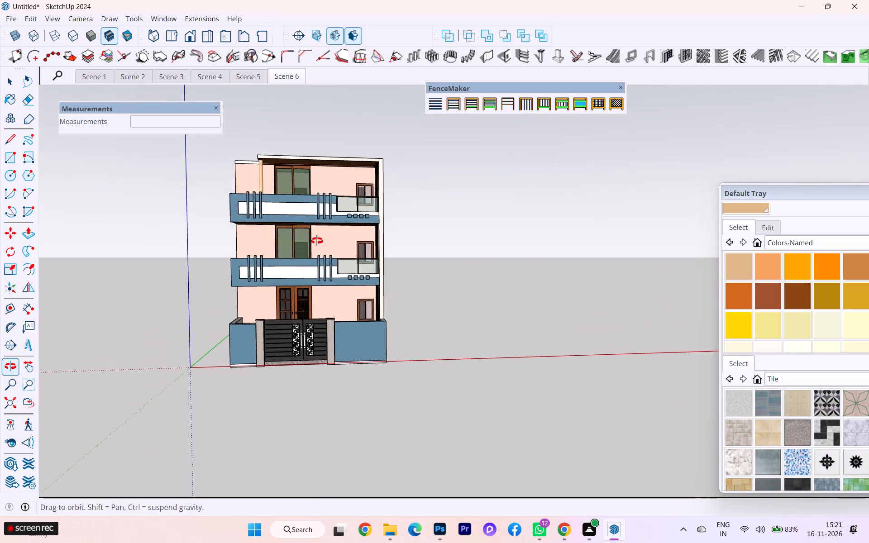
middle_click_drag(317, 241, 454, 288)
scroll(323, 180, "up", 5)
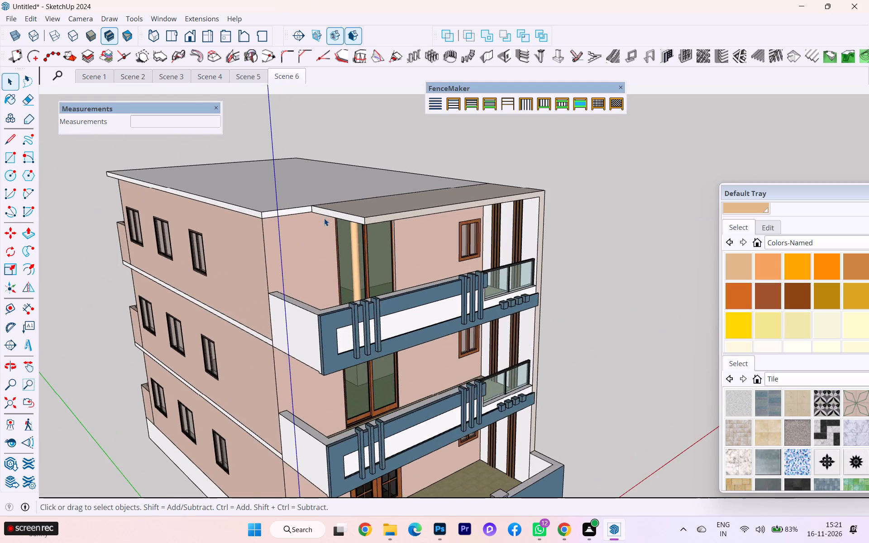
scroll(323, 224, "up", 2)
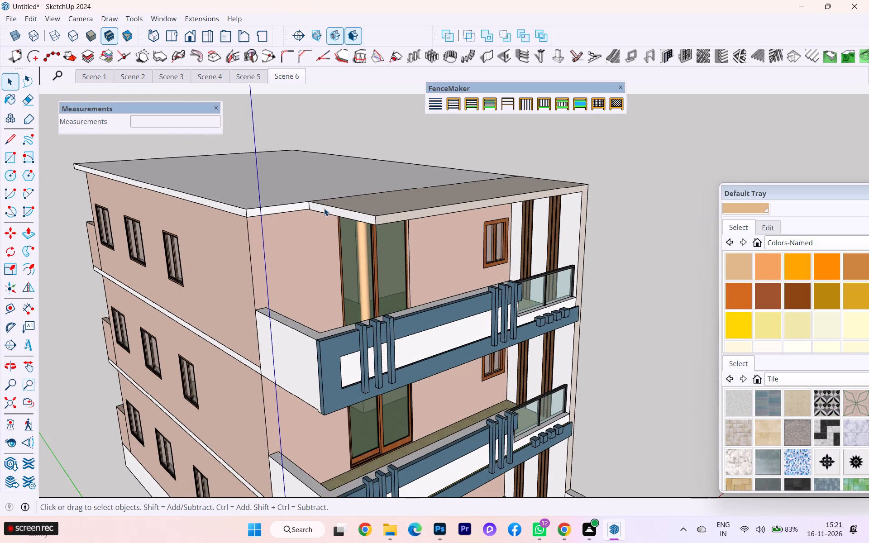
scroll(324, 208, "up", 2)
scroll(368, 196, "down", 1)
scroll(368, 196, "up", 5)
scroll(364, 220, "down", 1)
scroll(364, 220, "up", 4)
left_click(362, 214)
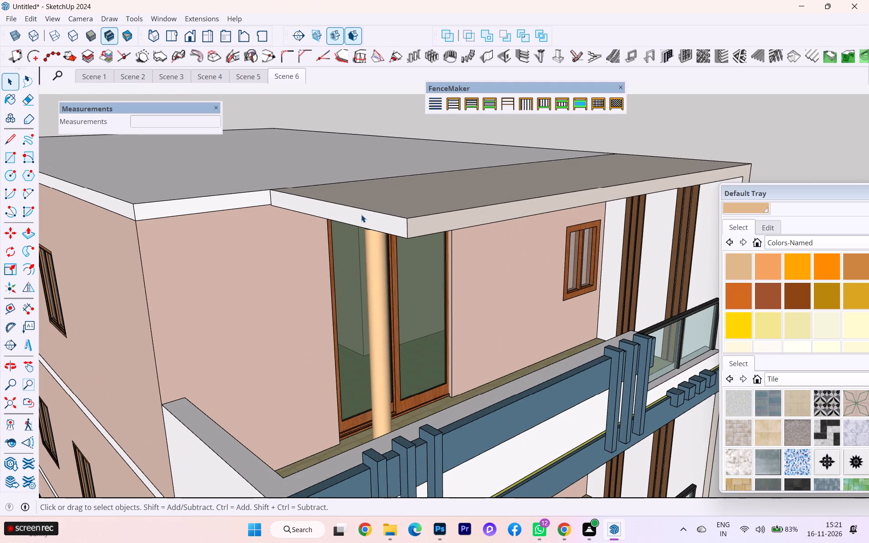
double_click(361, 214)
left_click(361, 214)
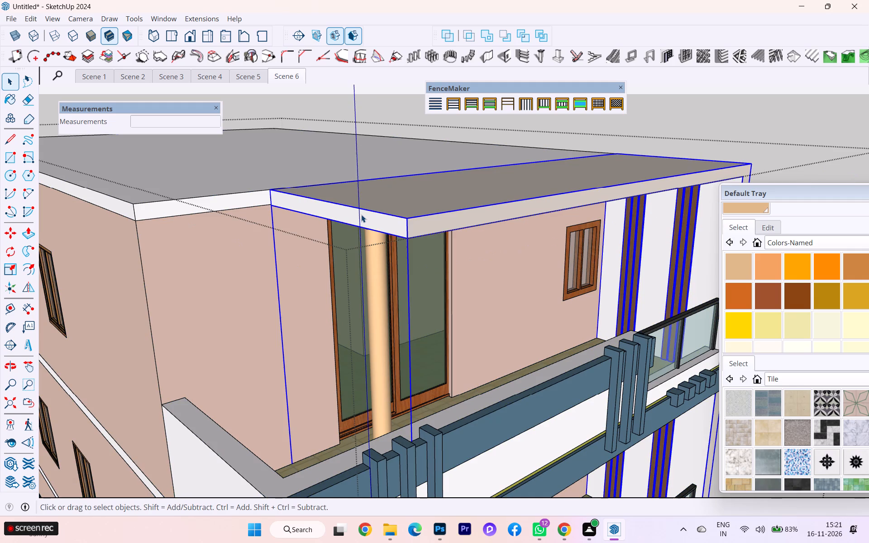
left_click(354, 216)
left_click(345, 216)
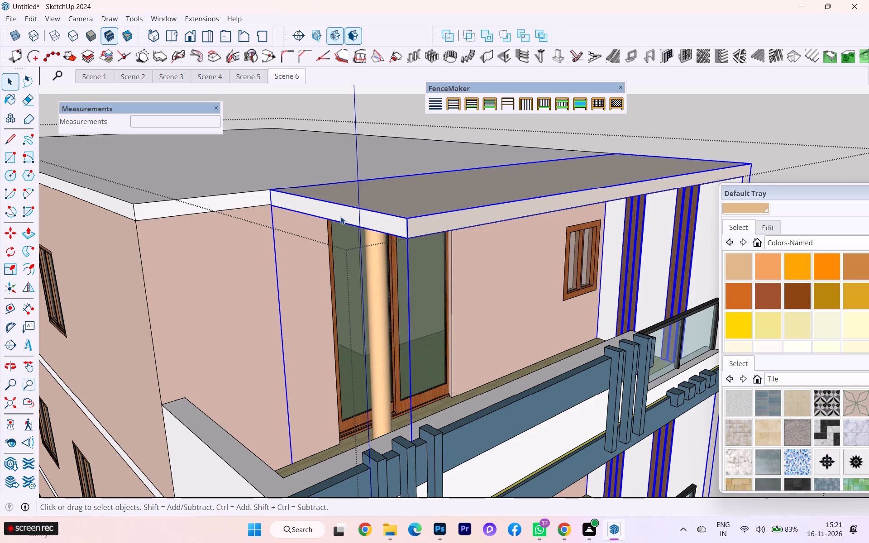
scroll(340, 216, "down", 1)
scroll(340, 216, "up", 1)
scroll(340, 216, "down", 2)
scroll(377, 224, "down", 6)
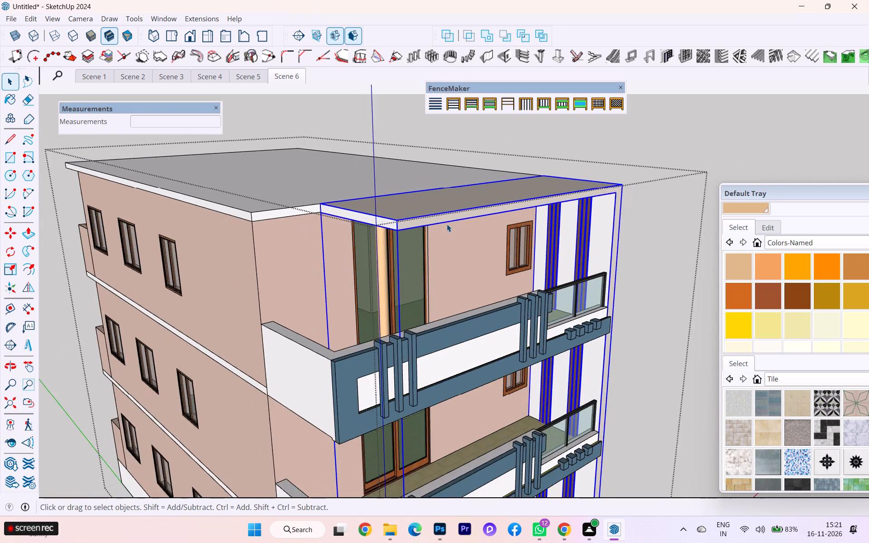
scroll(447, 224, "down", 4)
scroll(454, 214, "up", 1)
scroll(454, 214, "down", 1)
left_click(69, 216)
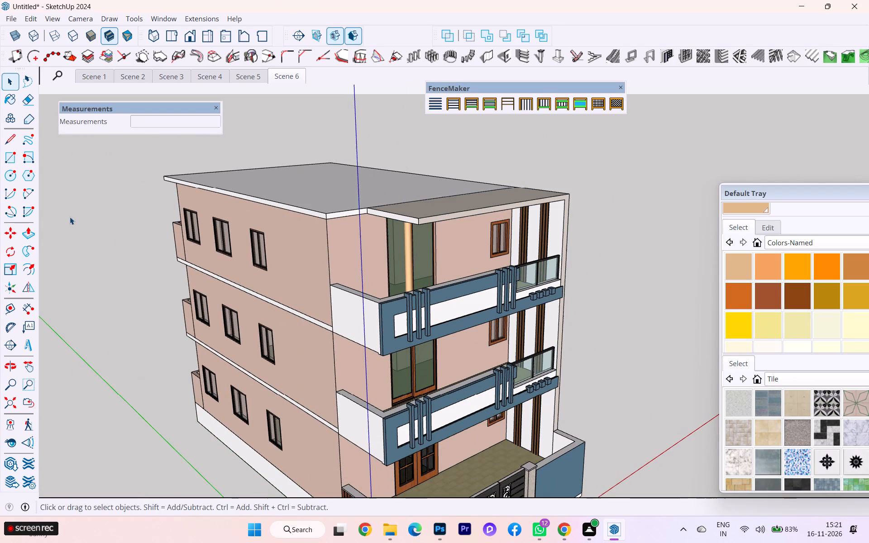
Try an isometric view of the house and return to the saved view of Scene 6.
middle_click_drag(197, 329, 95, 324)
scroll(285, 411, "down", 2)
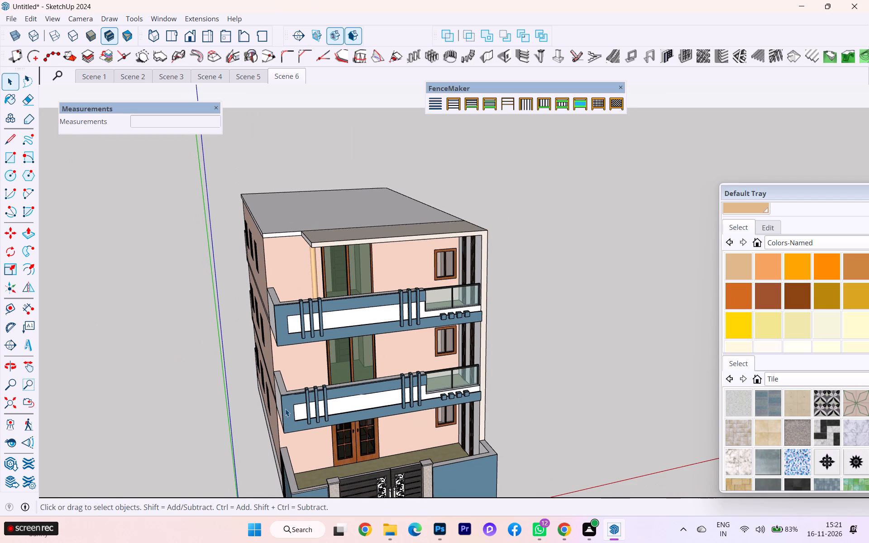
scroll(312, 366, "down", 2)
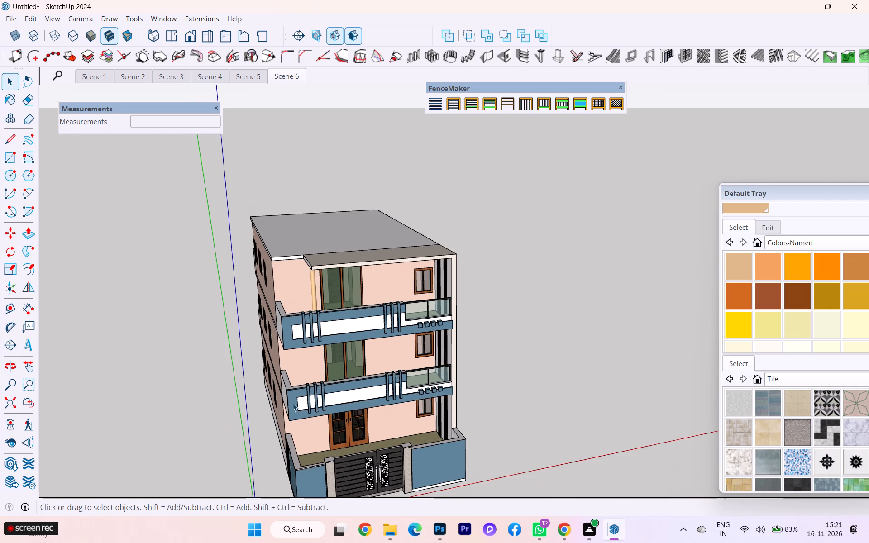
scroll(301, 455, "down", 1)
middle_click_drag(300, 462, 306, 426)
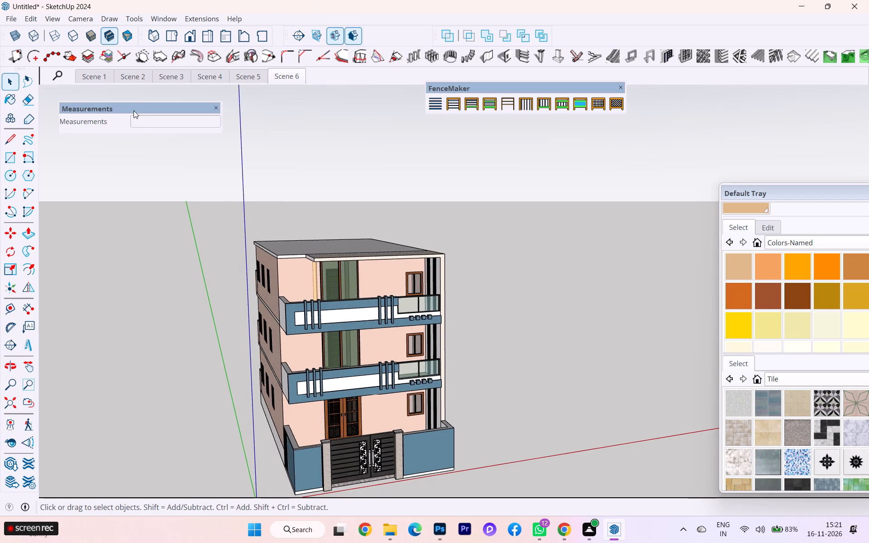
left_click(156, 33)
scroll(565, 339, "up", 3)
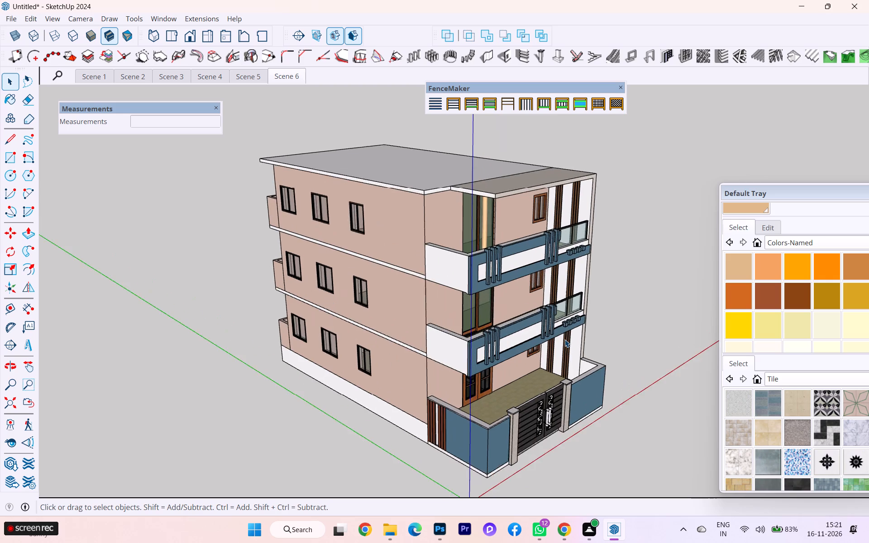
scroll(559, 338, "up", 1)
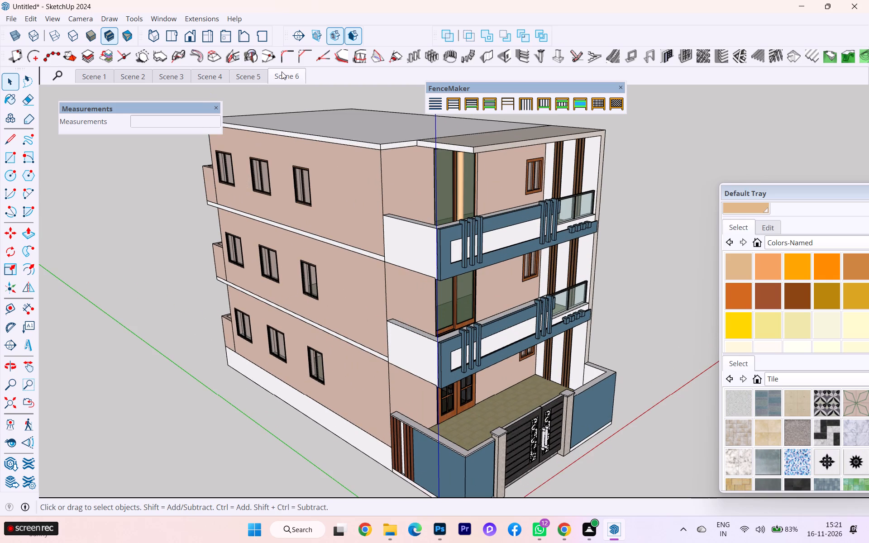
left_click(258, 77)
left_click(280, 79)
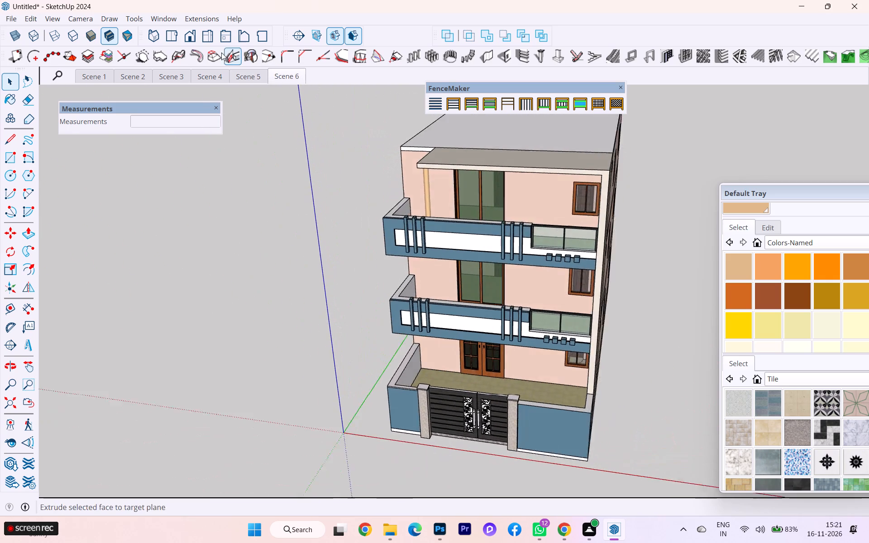
Update Scene 6 with an isometric view of the whole house showing the window side and the gated front.
left_click(156, 37)
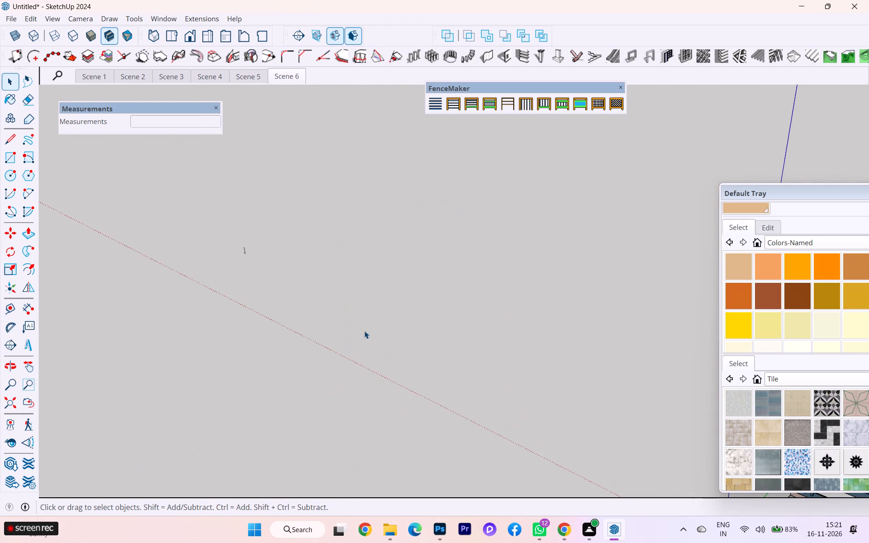
left_click(9, 404)
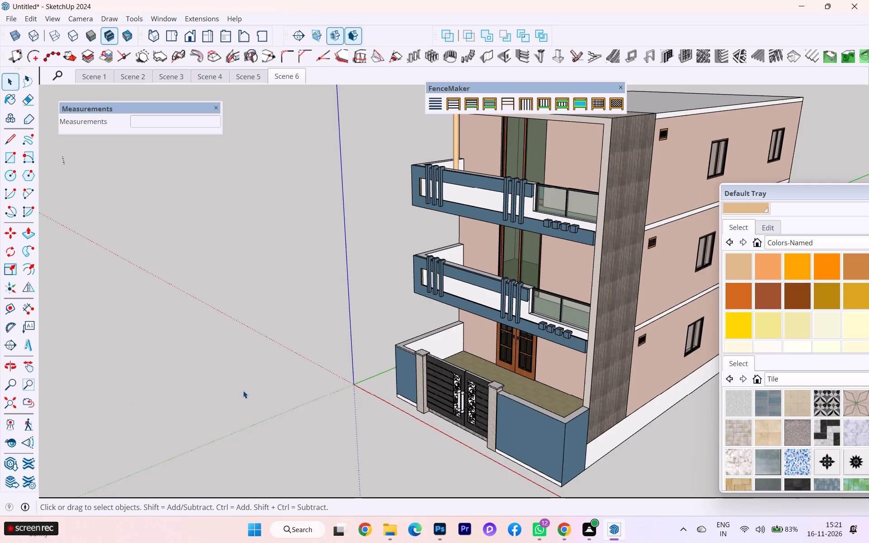
middle_click_drag(243, 391, 676, 429)
scroll(582, 438, "down", 4)
scroll(572, 331, "up", 2)
scroll(572, 331, "down", 1)
scroll(572, 331, "up", 3)
left_click(158, 36)
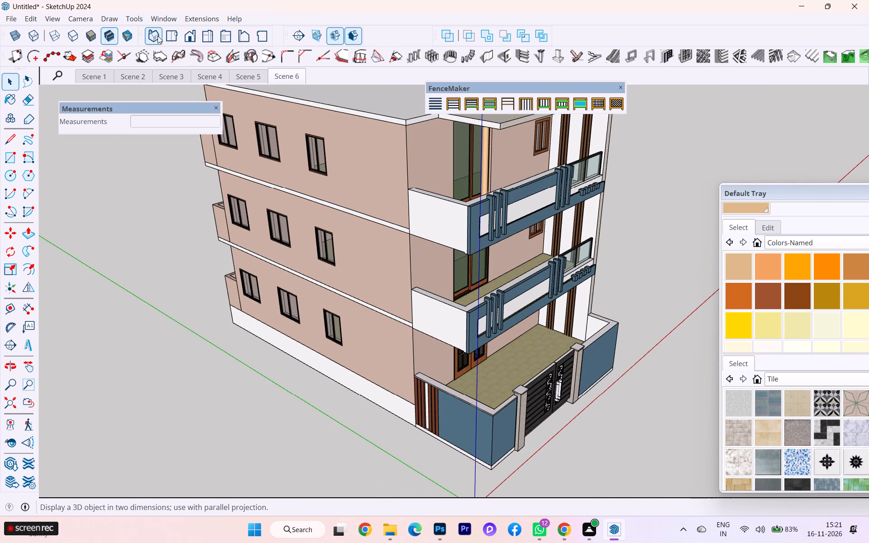
scroll(369, 241, "down", 2)
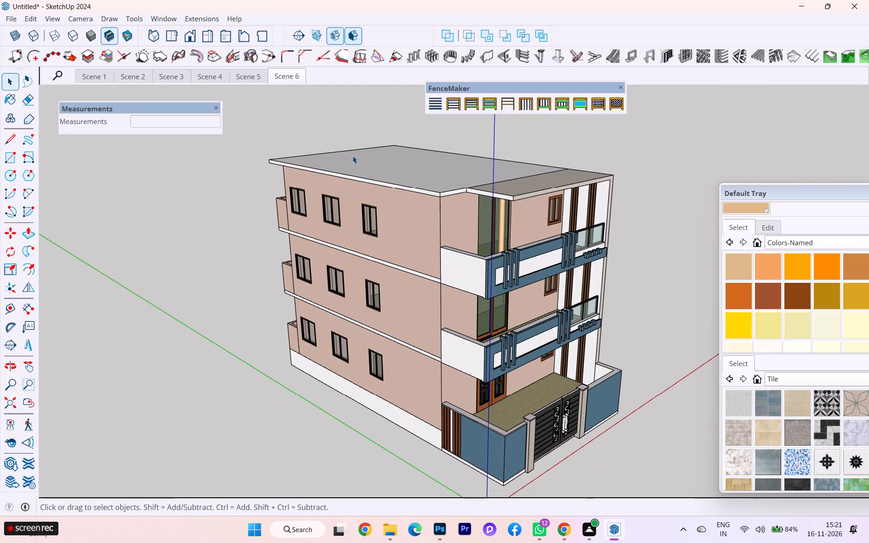
right_click(282, 73)
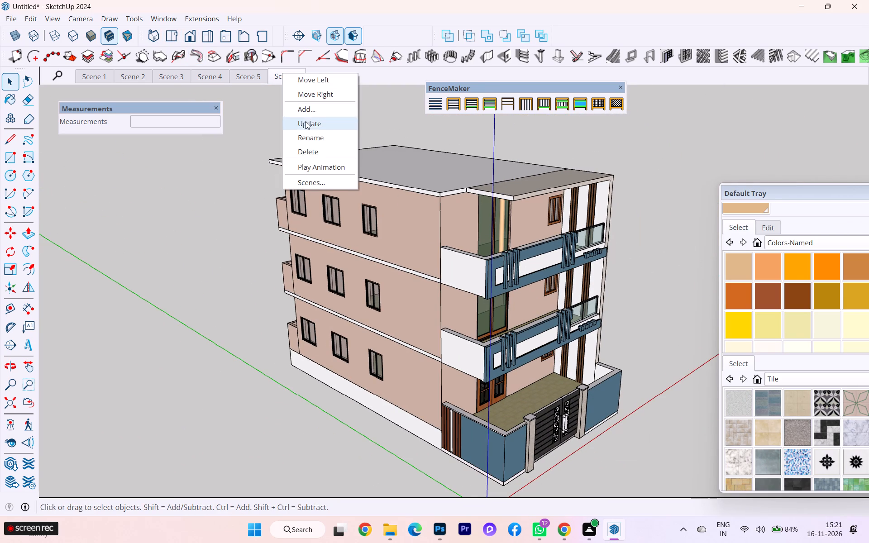
left_click(306, 121)
left_click(633, 281)
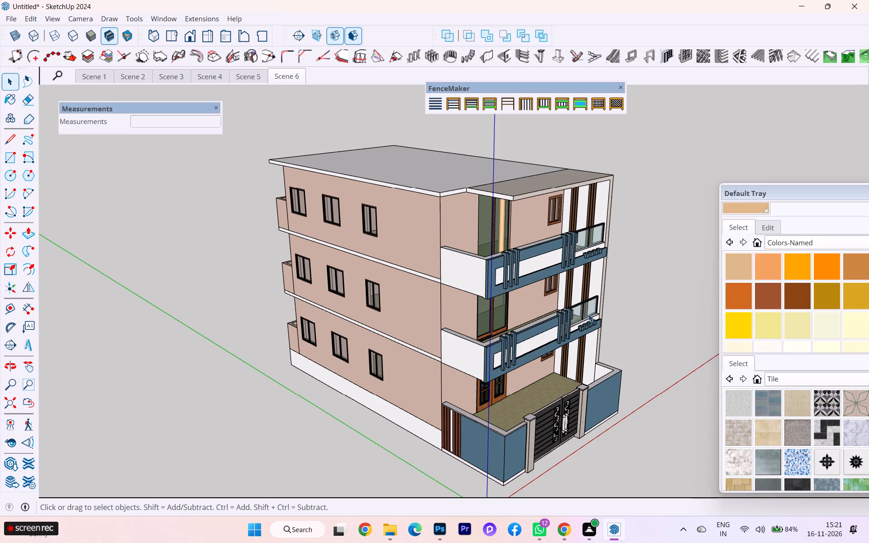
Examine the roof slab from above and the front facade of the house.
middle_click_drag(561, 318, 429, 352)
scroll(386, 155, "up", 2)
scroll(385, 164, "down", 1)
middle_click_drag(389, 185, 391, 260)
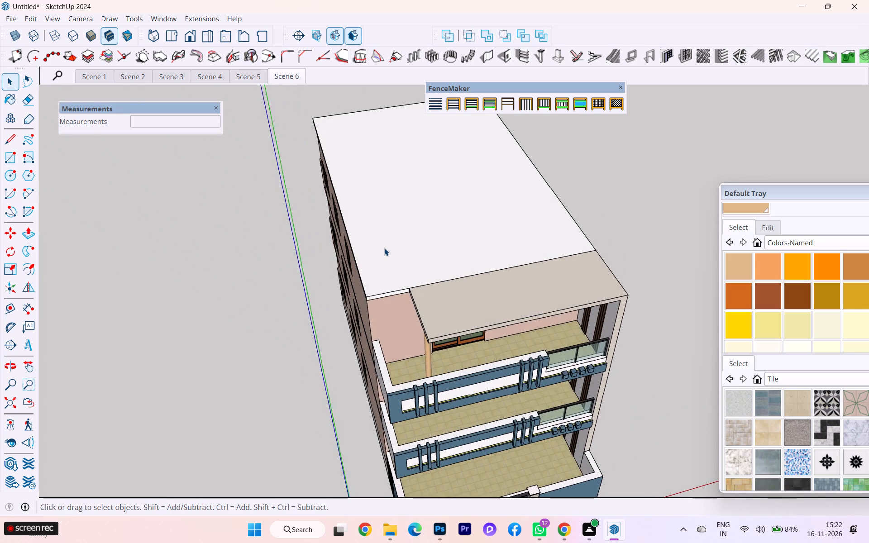
triple_click(384, 248)
left_click(378, 246)
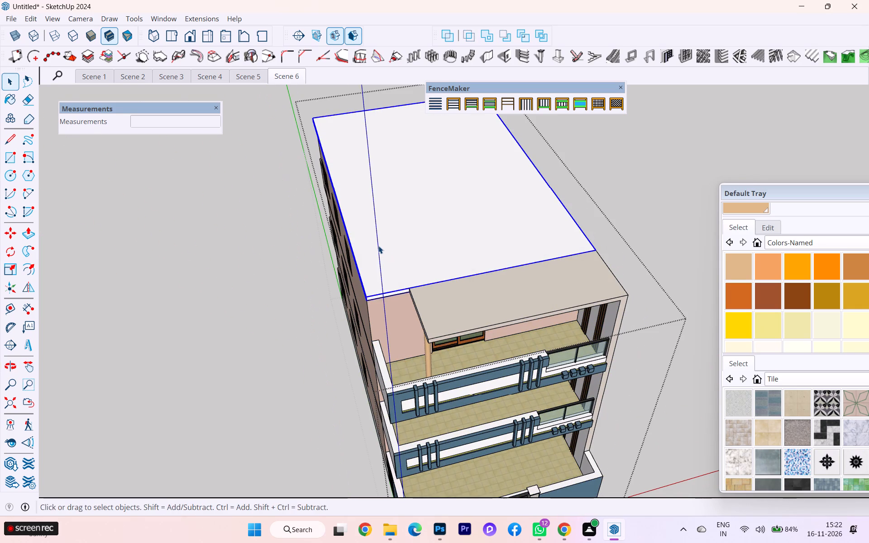
double_click(363, 242)
left_click(274, 269)
middle_click_drag(393, 319, 334, 189)
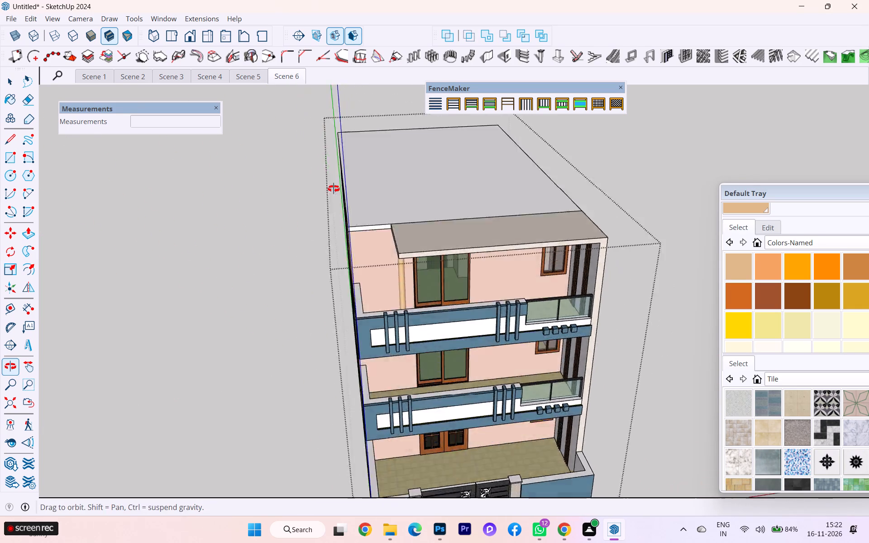
middle_click_drag(334, 189, 325, 163)
scroll(328, 171, "up", 1)
scroll(358, 258, "down", 2)
scroll(382, 294, "down", 2)
left_click(611, 319)
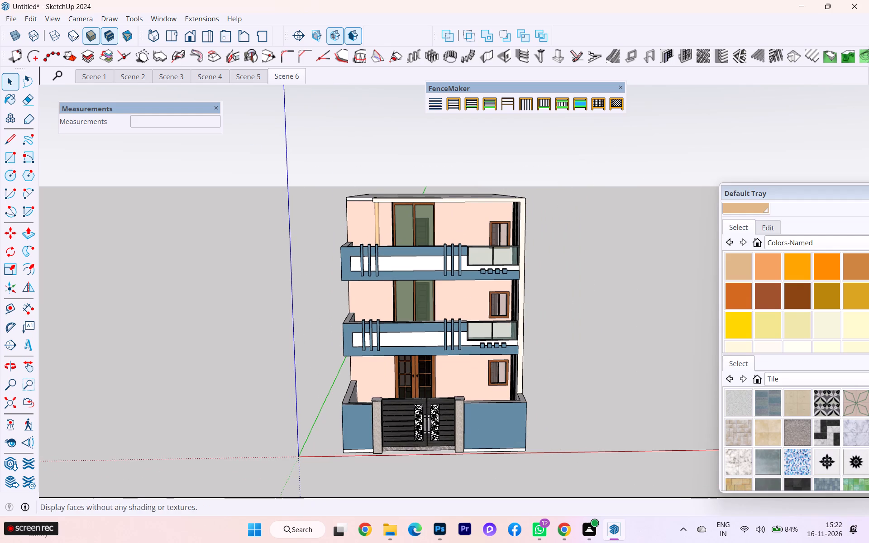
Switch the face style to Monochrome.
left_click(124, 35)
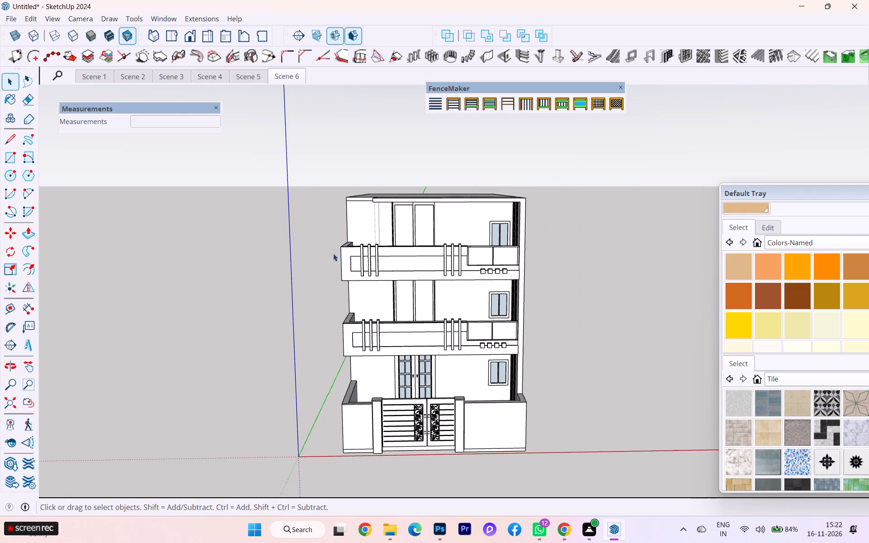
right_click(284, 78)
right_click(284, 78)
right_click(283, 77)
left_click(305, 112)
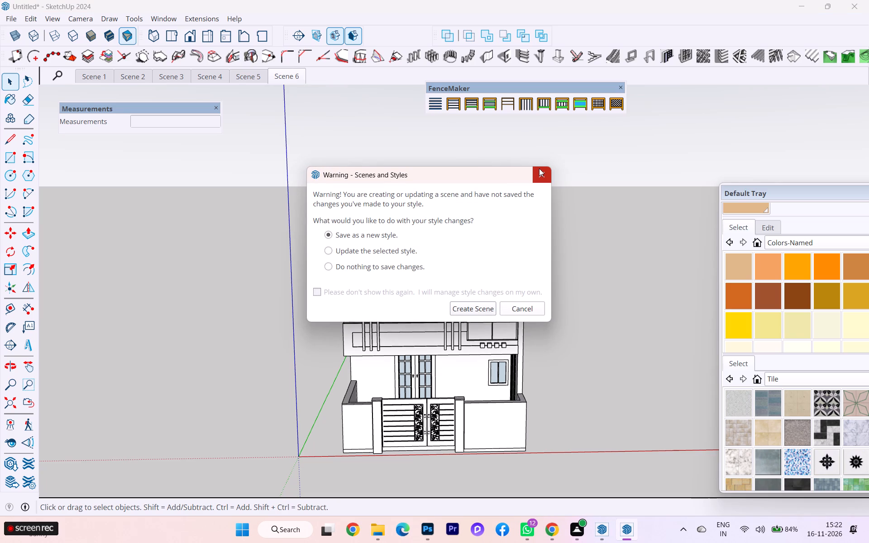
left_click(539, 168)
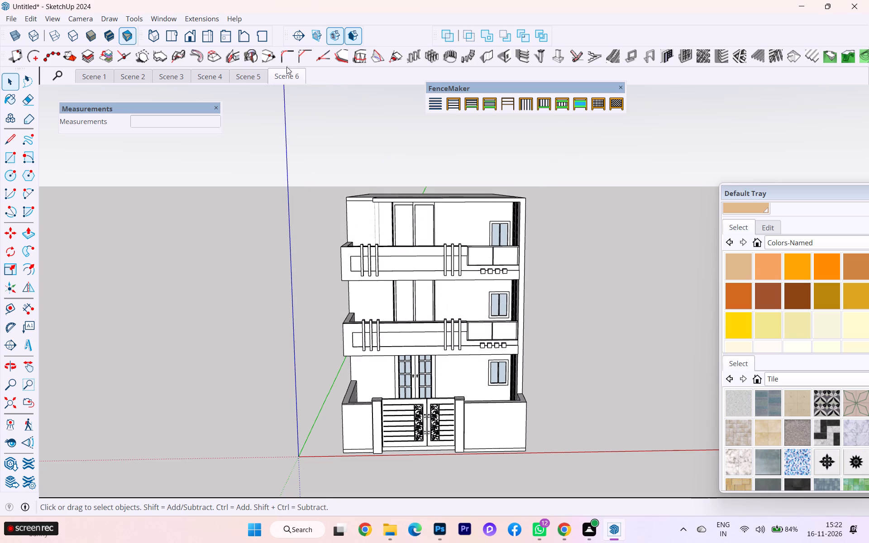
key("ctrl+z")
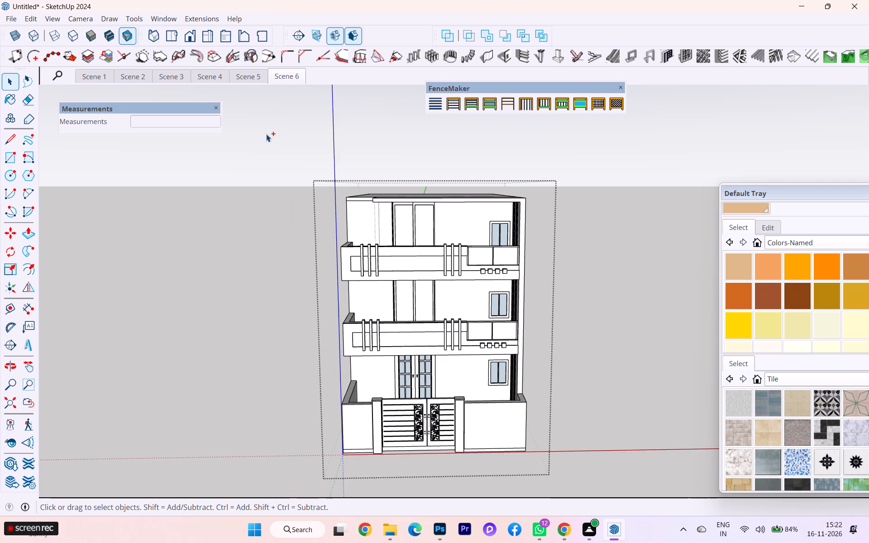
Switch the face style back to Shaded With Textures and return to the saved view of Scene 6.
key("ctrl+z")
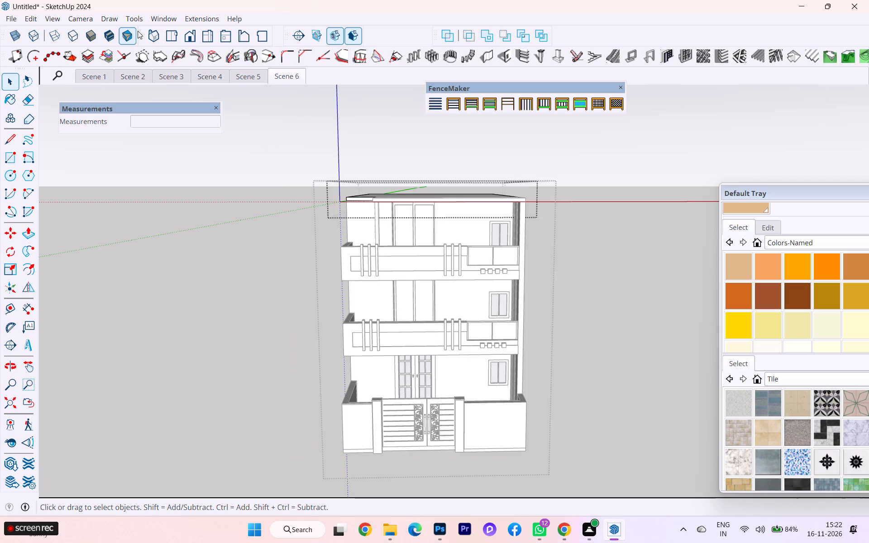
left_click(111, 36)
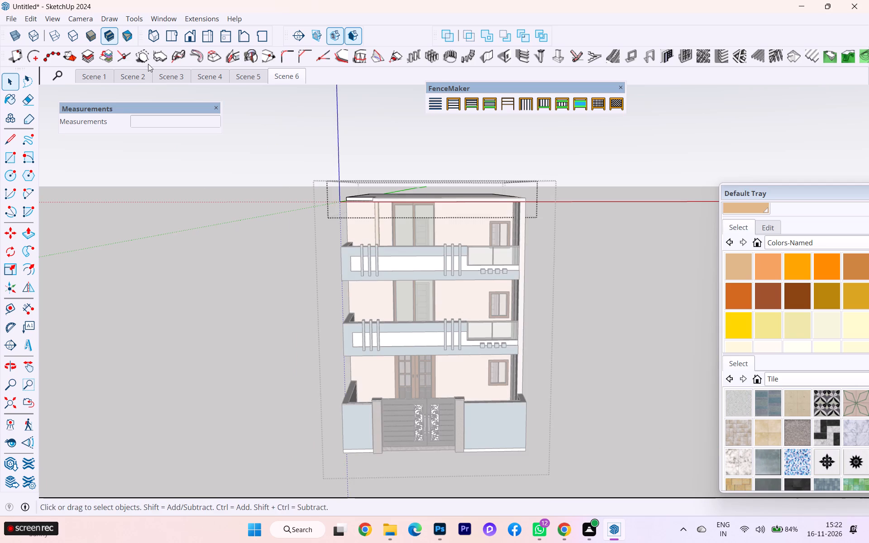
left_click(123, 34)
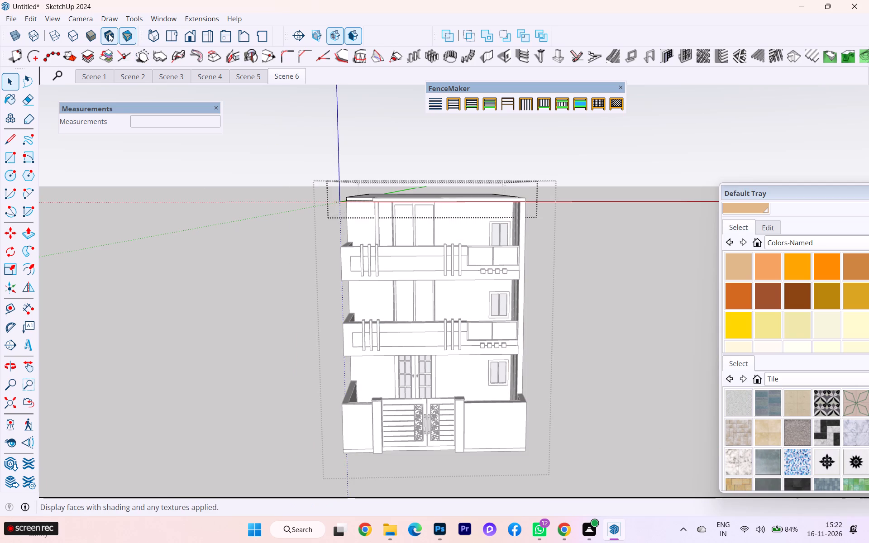
left_click(109, 33)
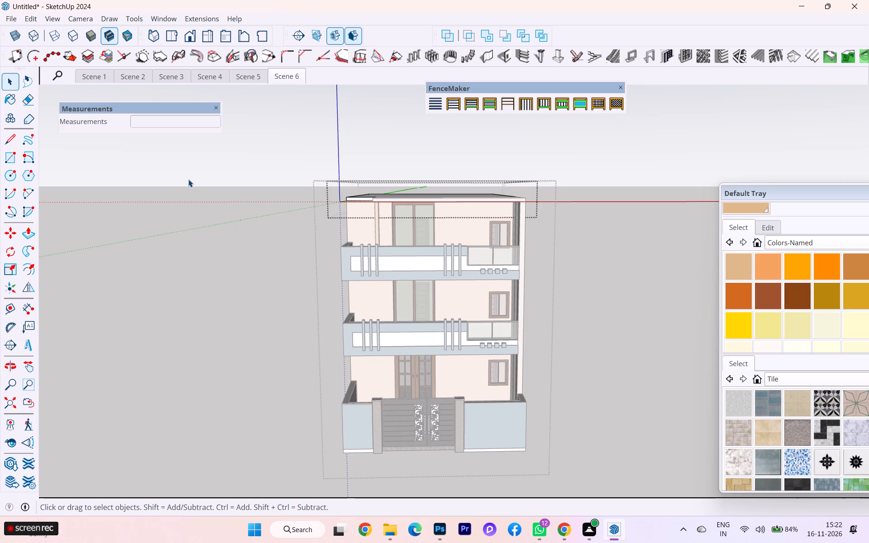
left_click(188, 179)
left_click(286, 73)
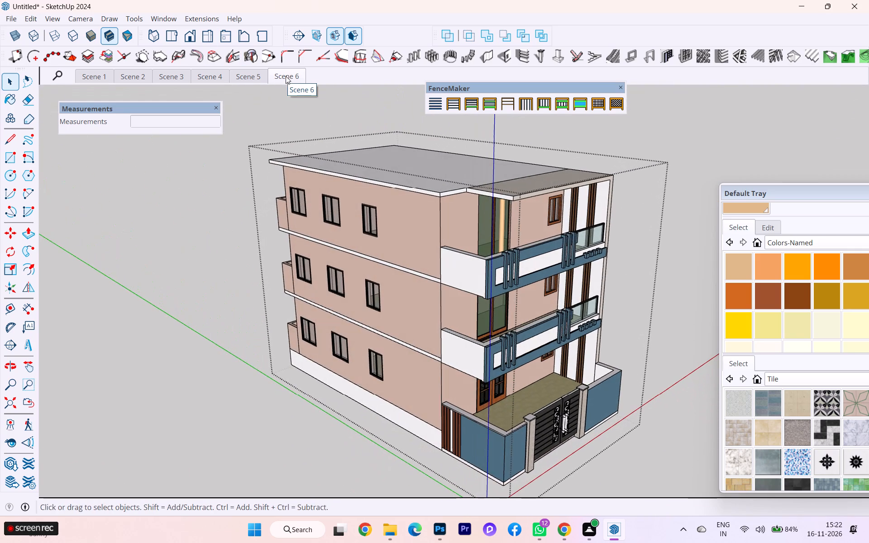
Add a new scene from the coloured isometric view of Scene 6.
right_click(290, 77)
left_click(309, 110)
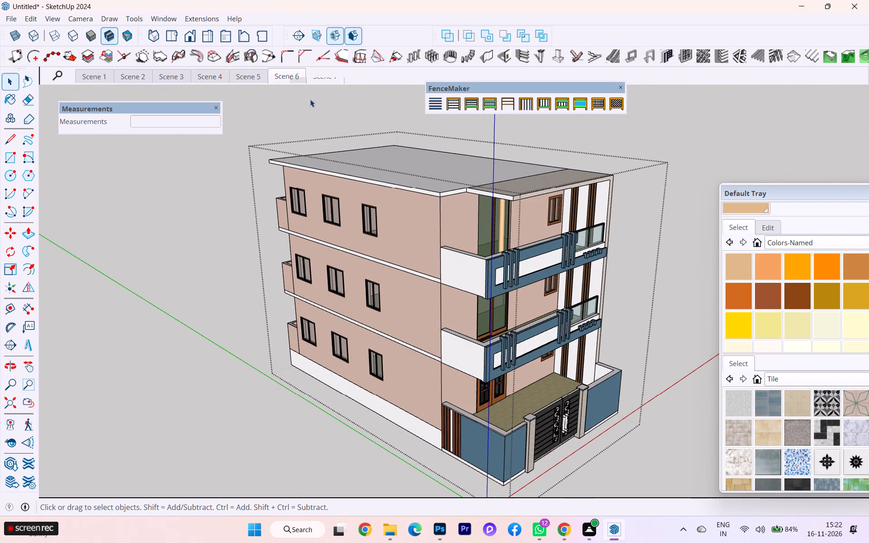
Add a scene of the front elevation in Monochrome and parallel projection, saving the style changes as a new style.
left_click(186, 36)
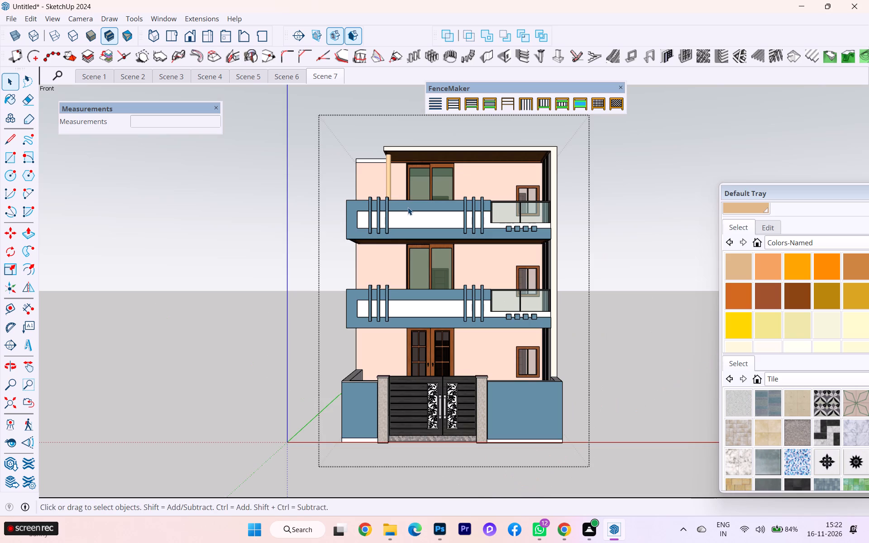
left_click(92, 38)
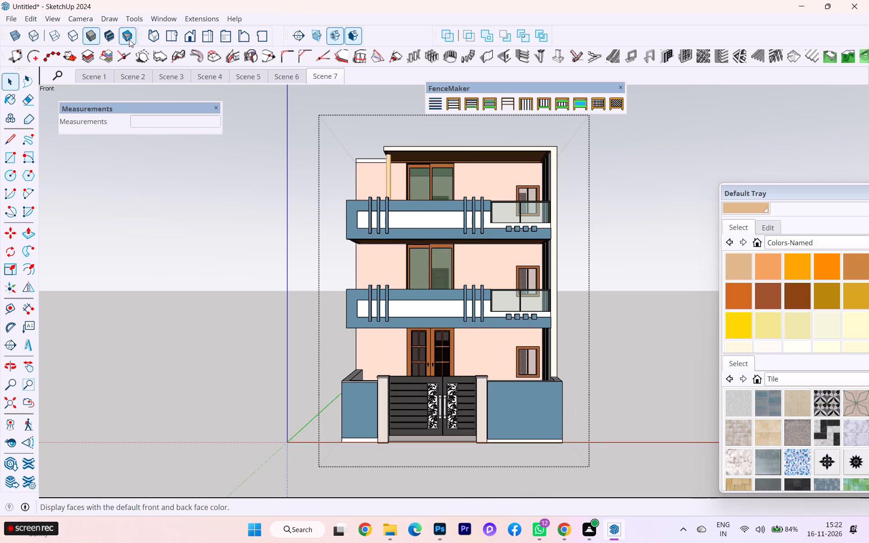
left_click(72, 38)
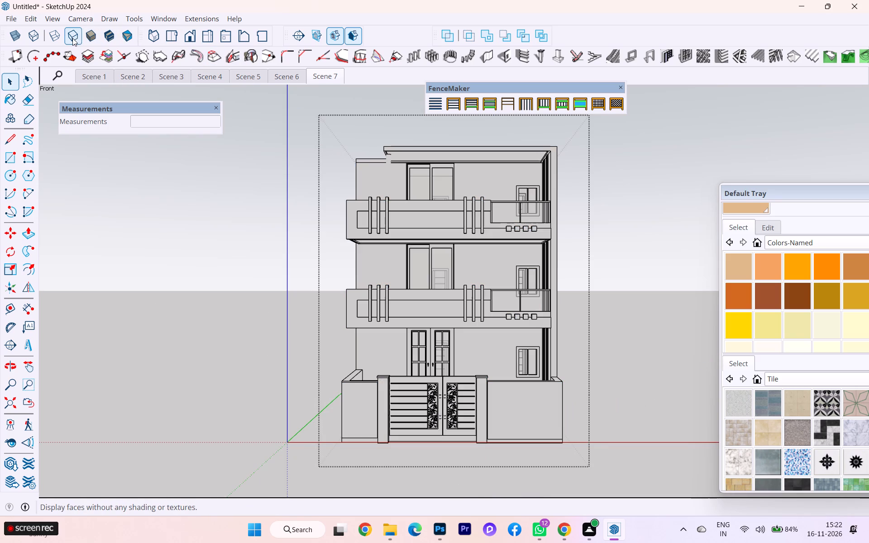
left_click(124, 39)
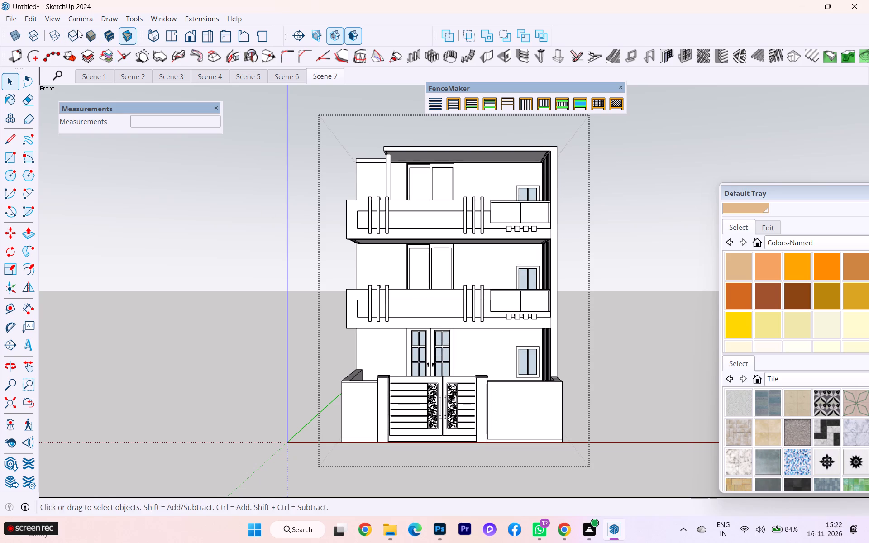
left_click(191, 35)
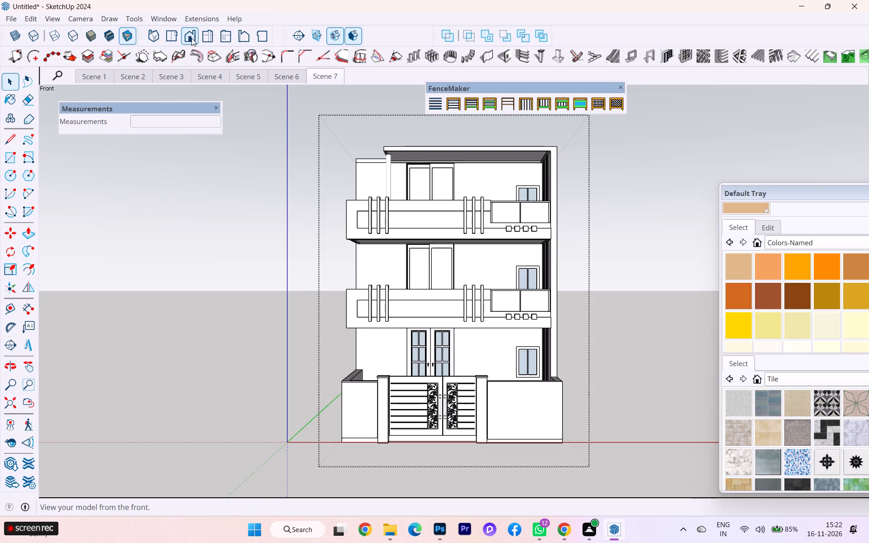
left_click(56, 16)
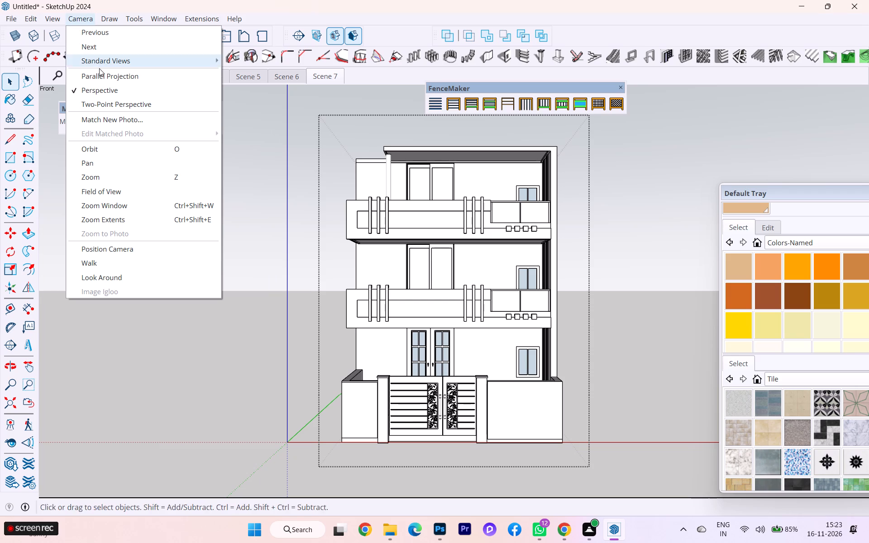
left_click(98, 73)
scroll(510, 271, "up", 4)
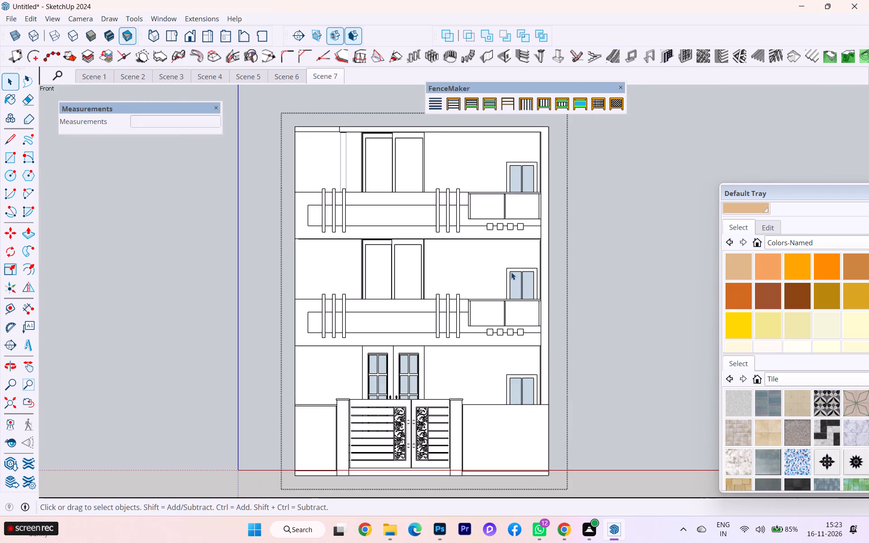
scroll(511, 272, "up", 3)
scroll(511, 273, "down", 2)
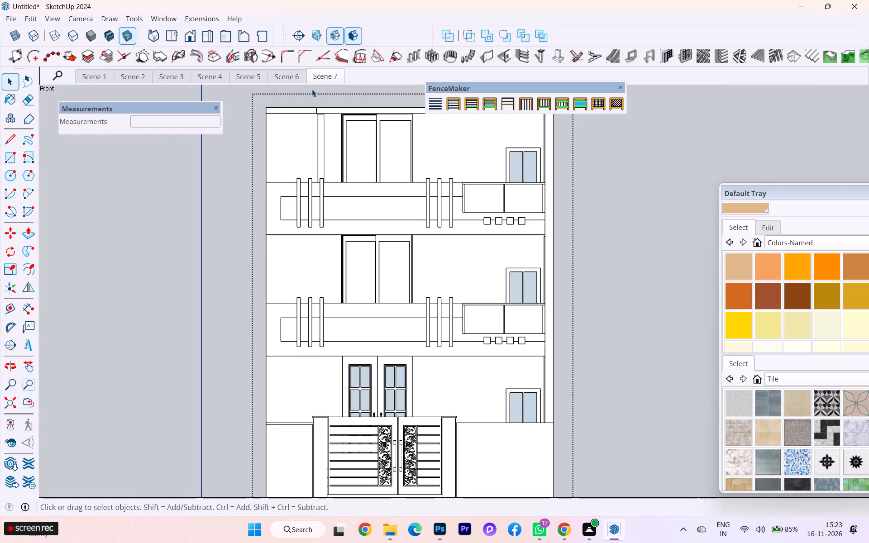
right_click(320, 74)
left_click(345, 107)
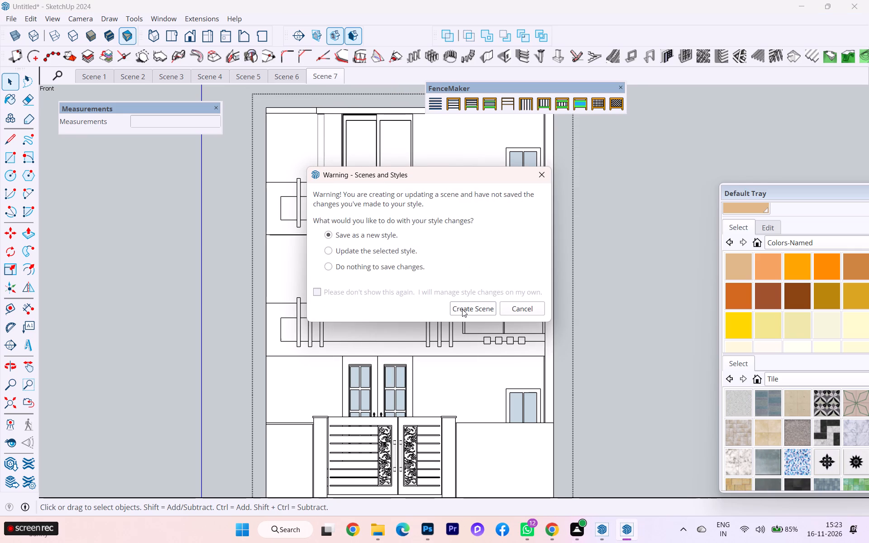
left_click(462, 309)
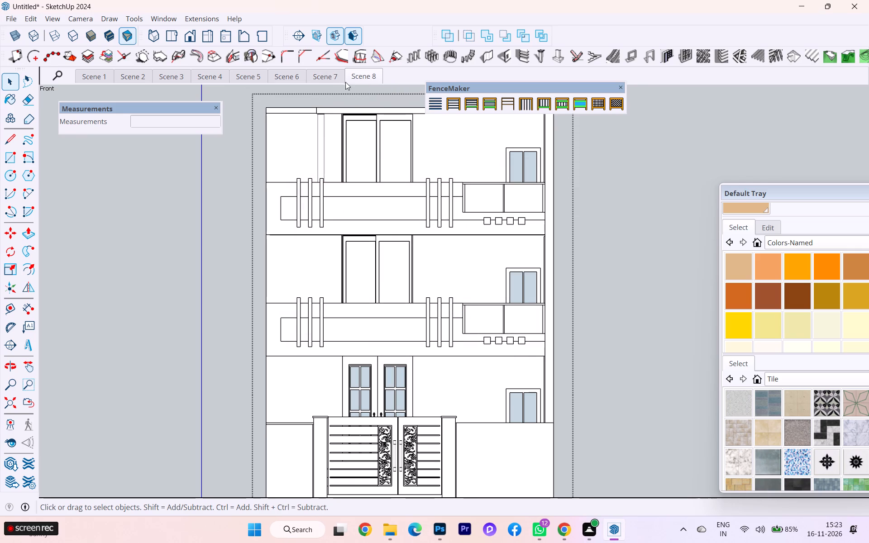
Update Scene 7 with a right-side view of the house in Monochrome, choosing to update the selected style.
left_click(327, 76)
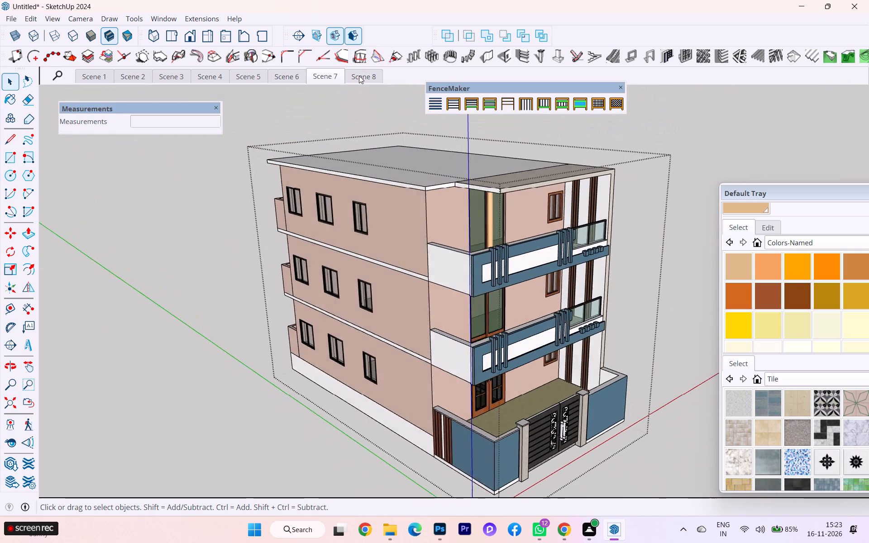
right_click(326, 76)
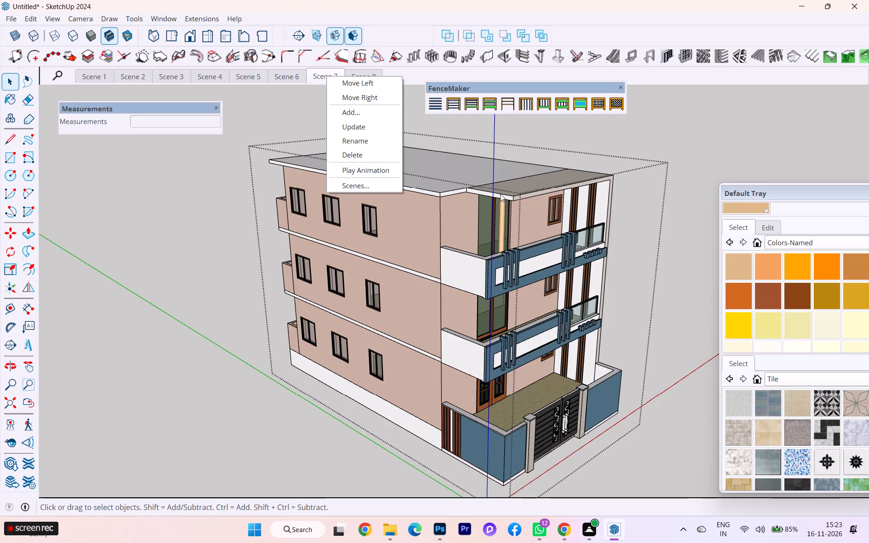
left_click(636, 249)
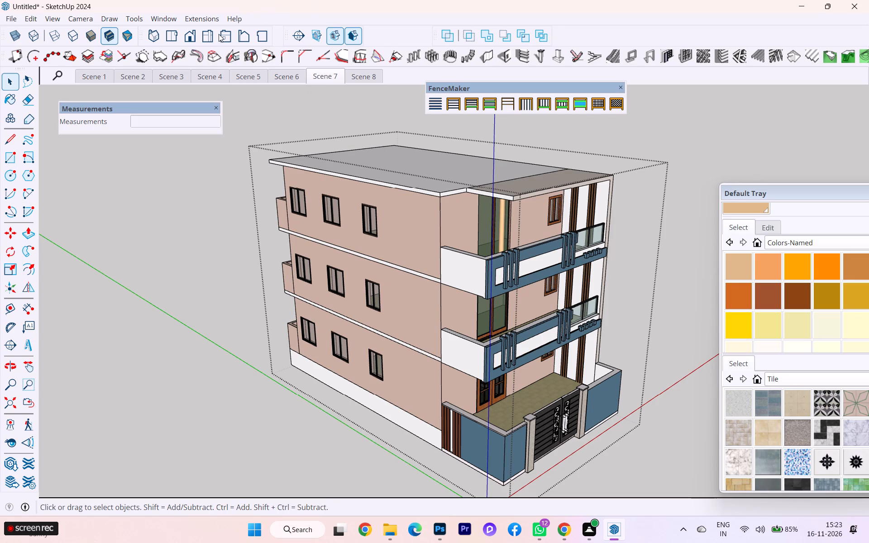
left_click(210, 36)
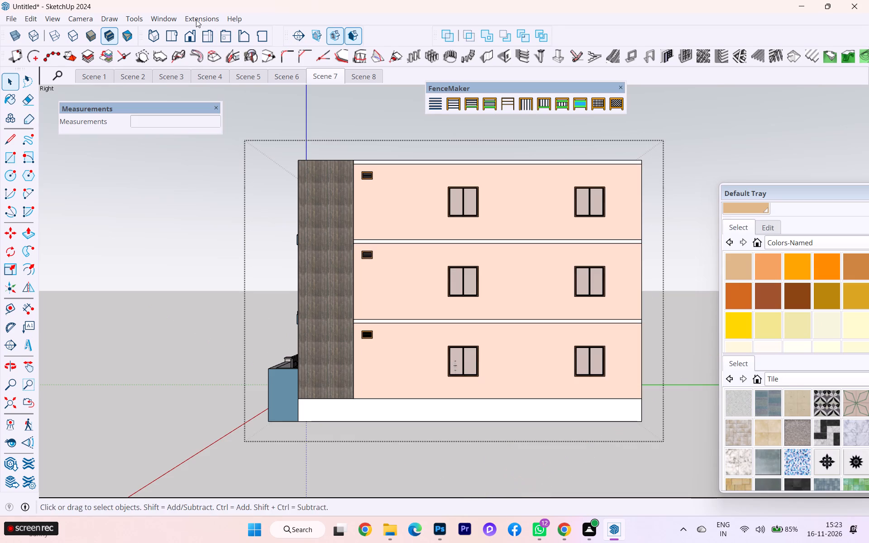
left_click(107, 34)
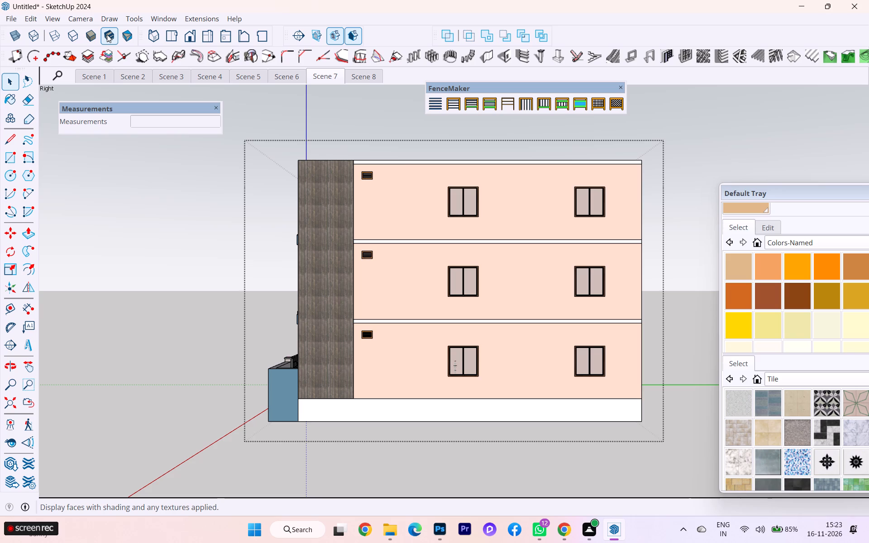
left_click(124, 36)
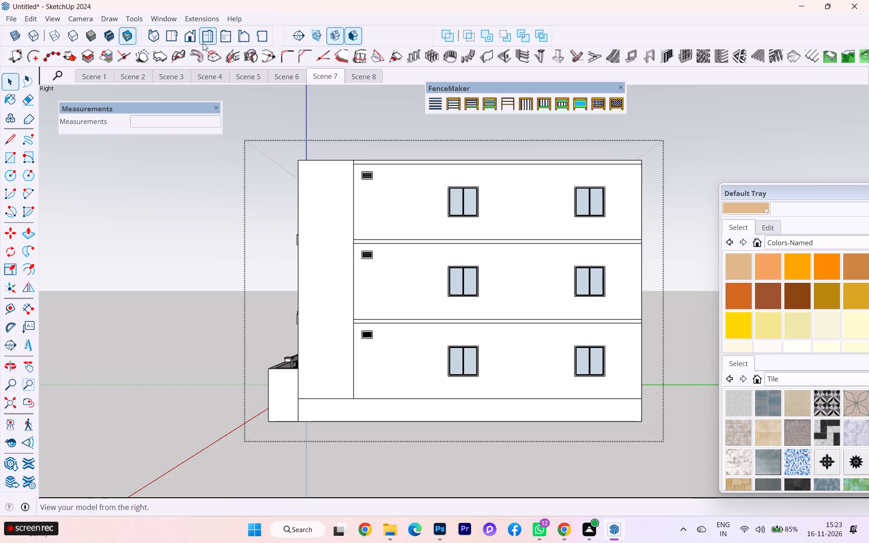
right_click(338, 72)
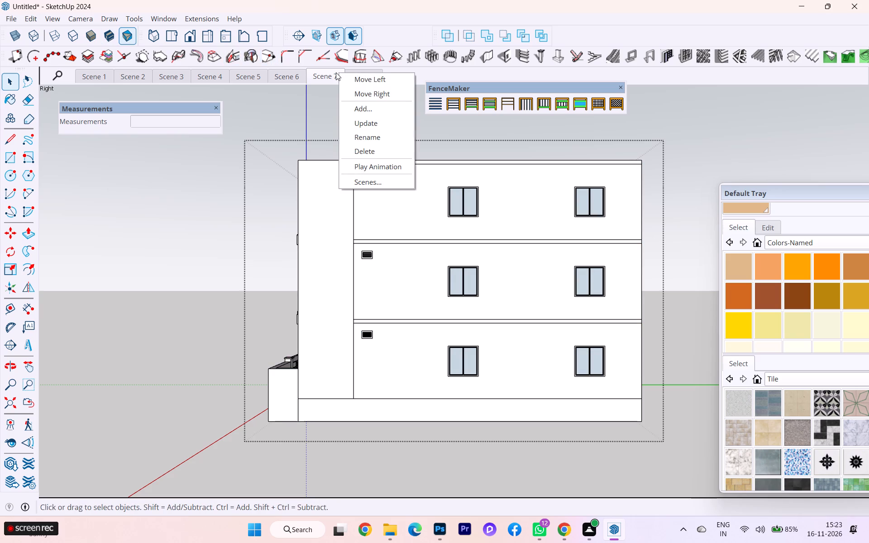
right_click(333, 72)
right_click(333, 72)
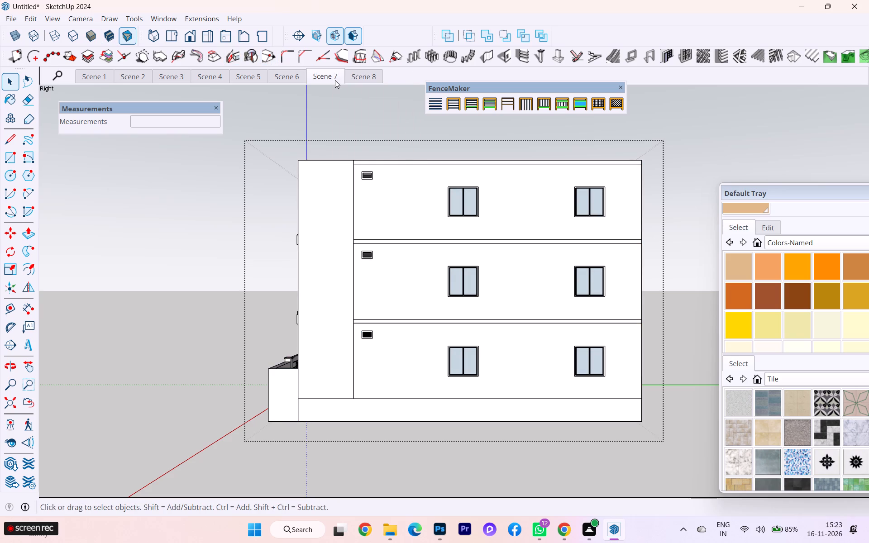
right_click(330, 77)
left_click(352, 132)
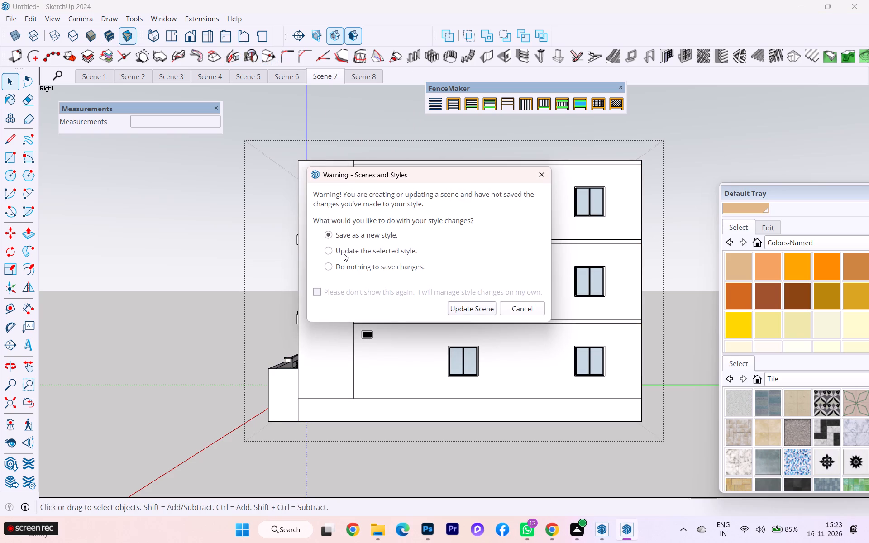
left_click(344, 253)
left_click(472, 310)
left_click(244, 259)
Review the saved views and face styles of Scenes 4 to 8.
left_click(291, 76)
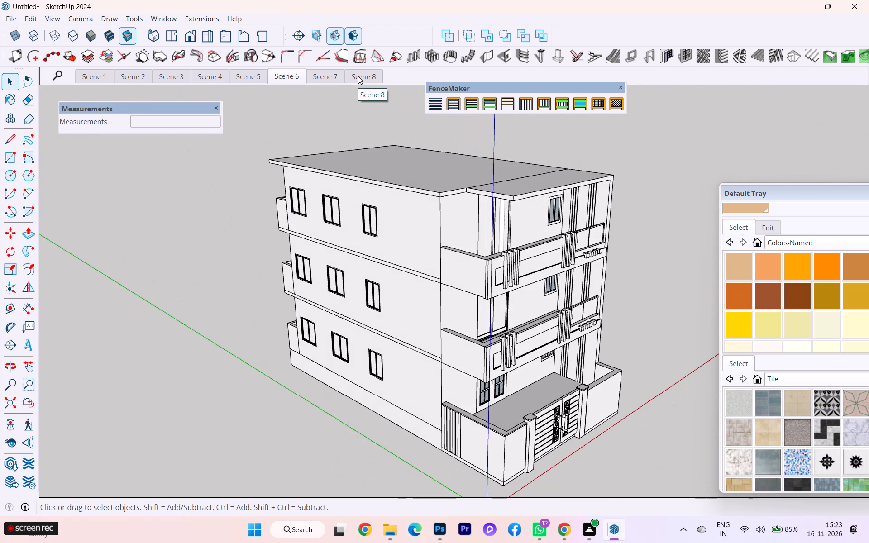
left_click(358, 76)
left_click(296, 78)
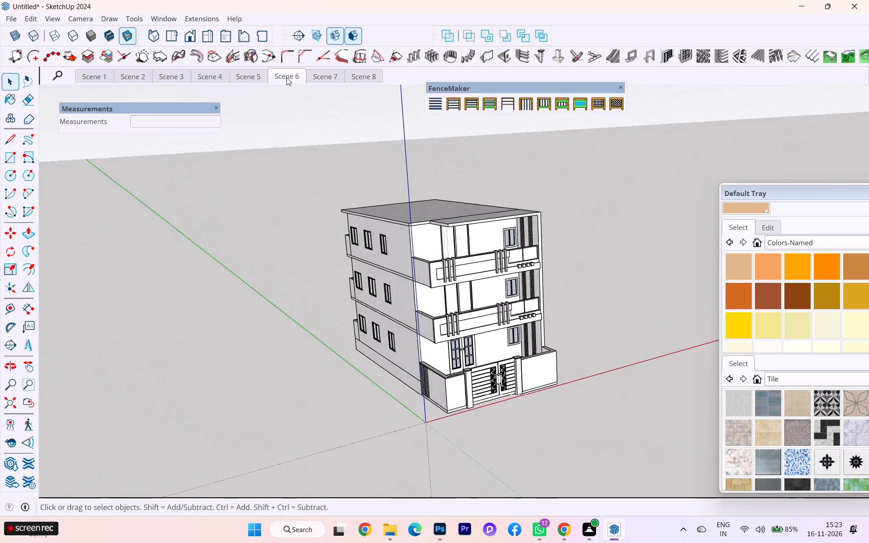
left_click(257, 76)
left_click(282, 75)
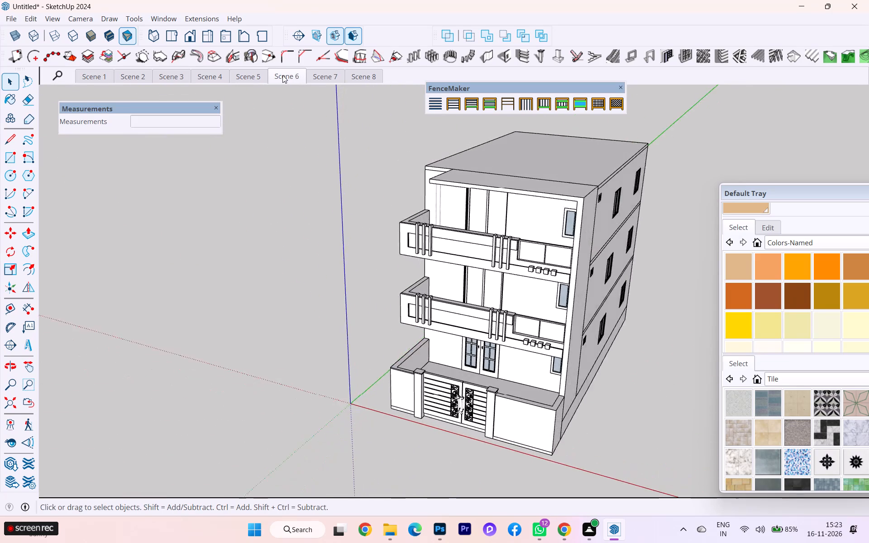
left_click(324, 74)
left_click(359, 76)
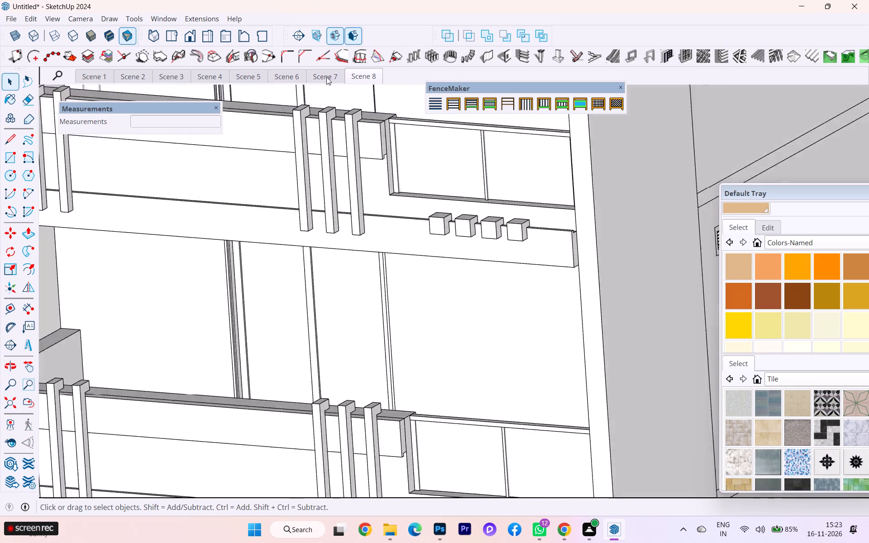
left_click(248, 73)
left_click(228, 76)
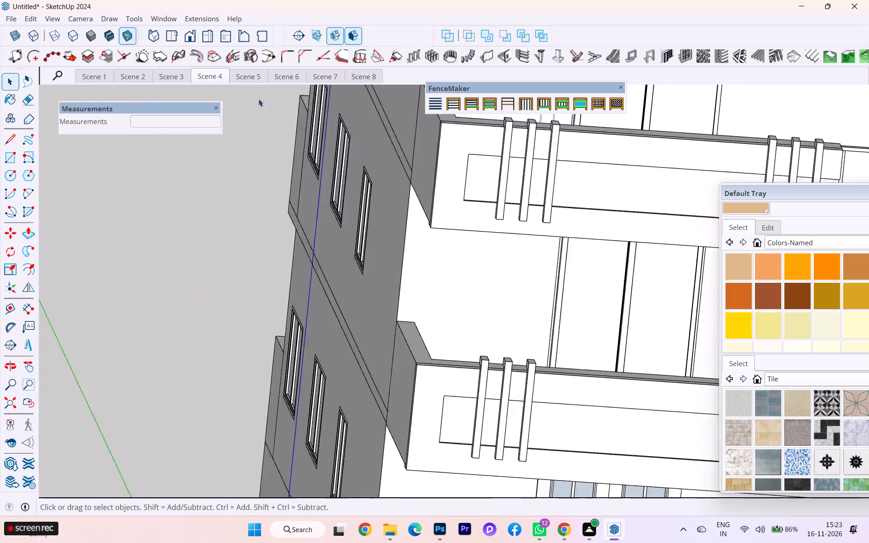
Undo the last several changes and recheck the saved views of Scenes 5, 6 and 4.
key("ctrl+z")
key("ctrl+z")
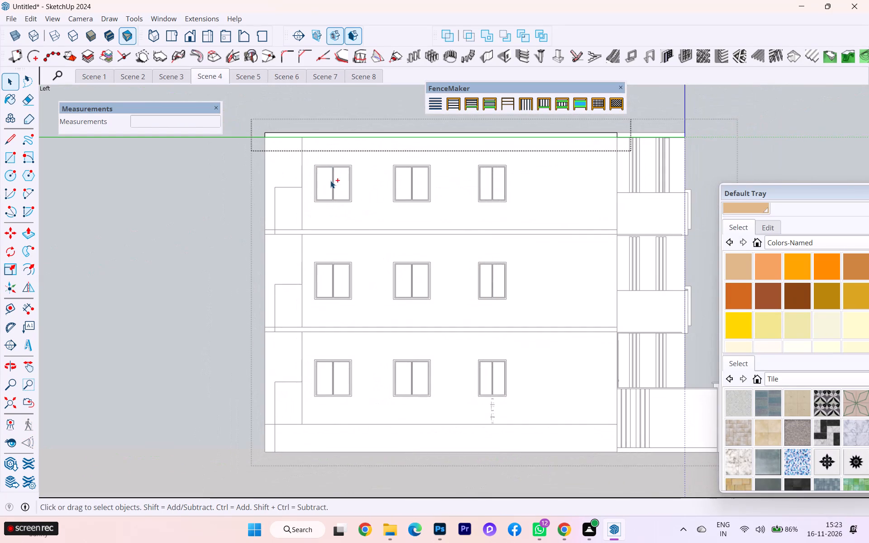
key("ctrl+z")
key("ctrl+z")
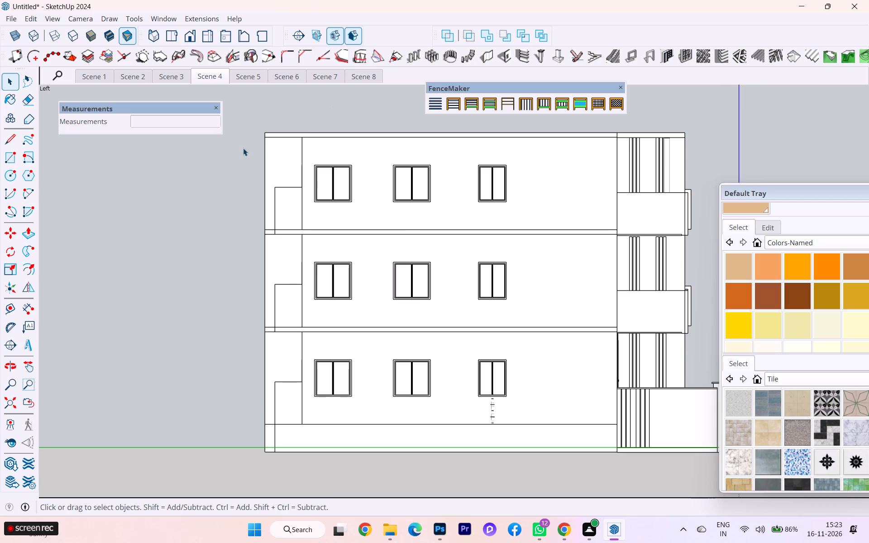
left_click(243, 148)
key("ctrl+z")
left_click(243, 71)
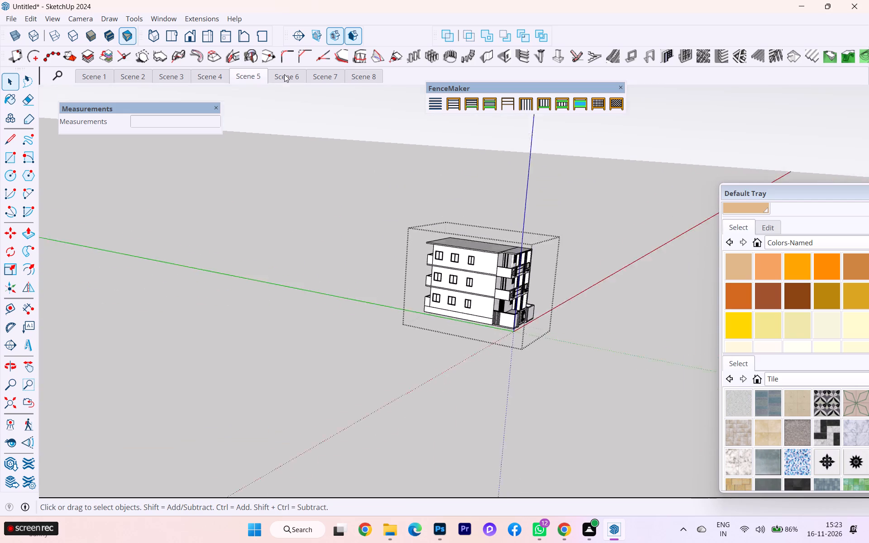
left_click(284, 74)
left_click(218, 74)
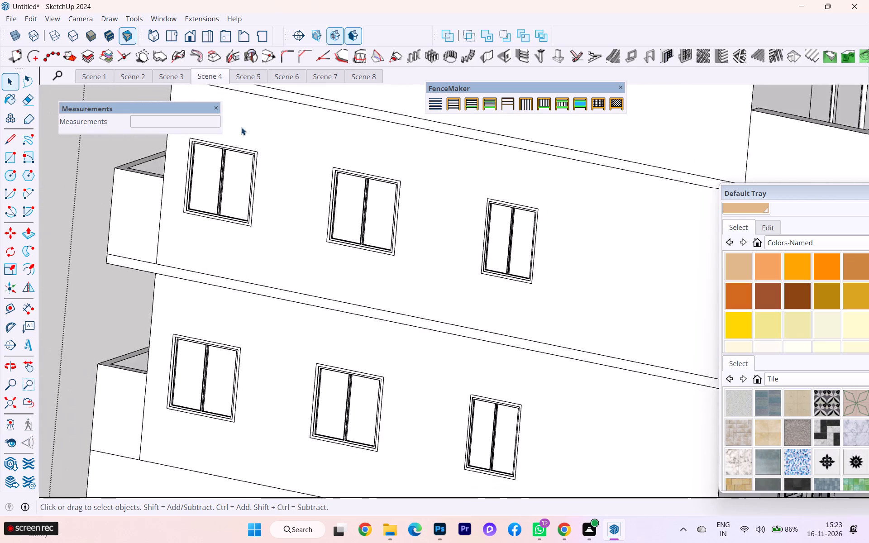
Undo the last several changes to the model.
scroll(245, 133, "down", 7)
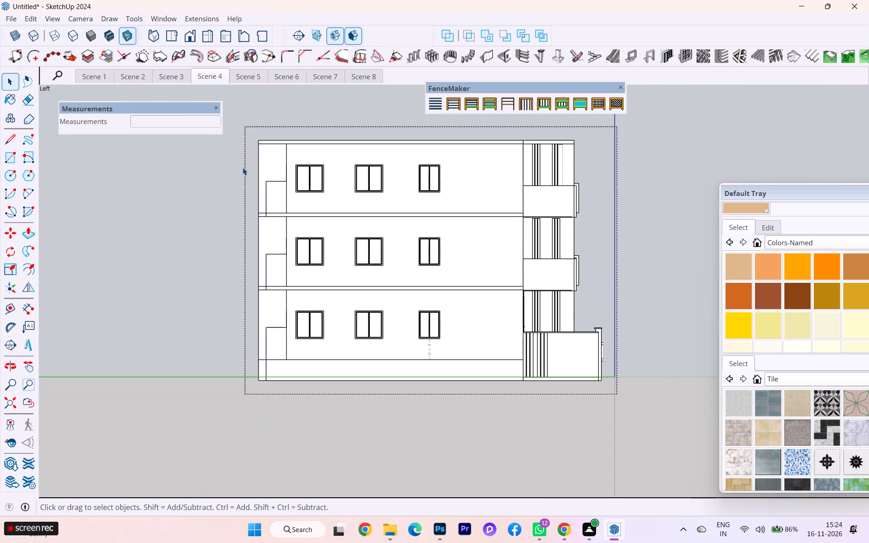
key("ctrl+z")
key("ctrl+z")
key("ctrl+z")
key("ctrl+z")
key("ctrl+z")
key("ctrl+z")
key("ctrl+z")
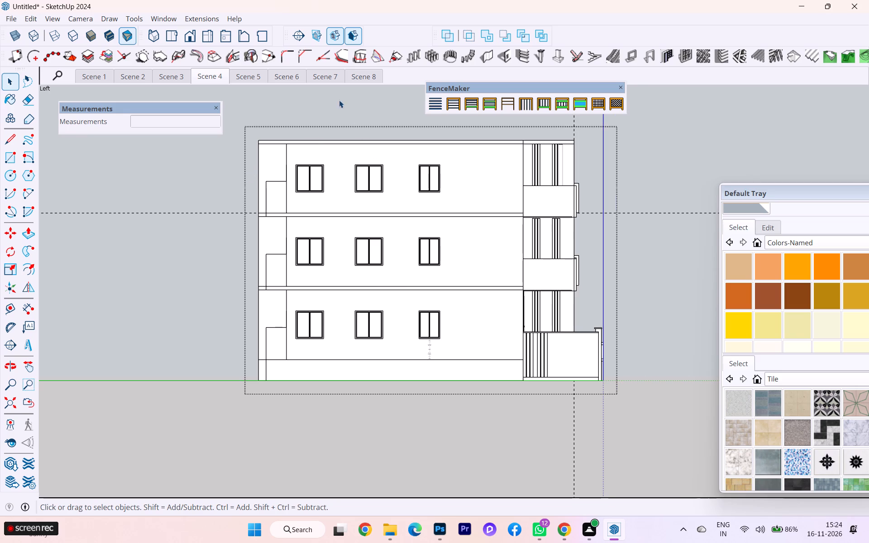
Check the saved views of Scenes 7, 2 and 1, trying Shaded With Textures on the front elevation.
left_click(318, 78)
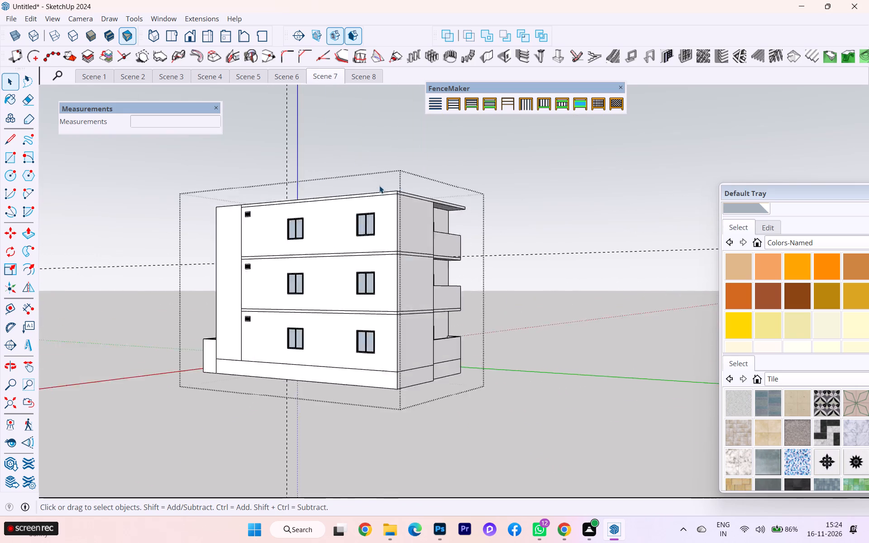
scroll(307, 202, "down", 1)
scroll(294, 199, "up", 2)
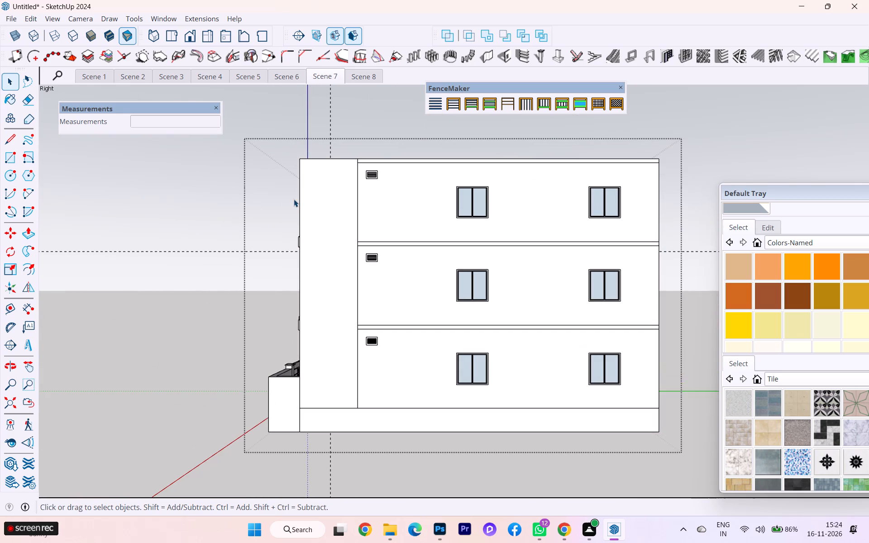
left_click(136, 79)
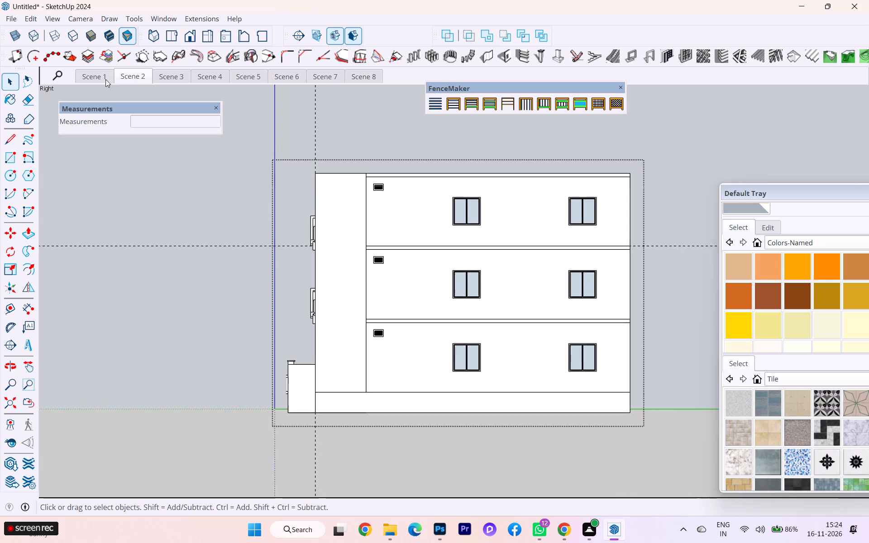
left_click(89, 77)
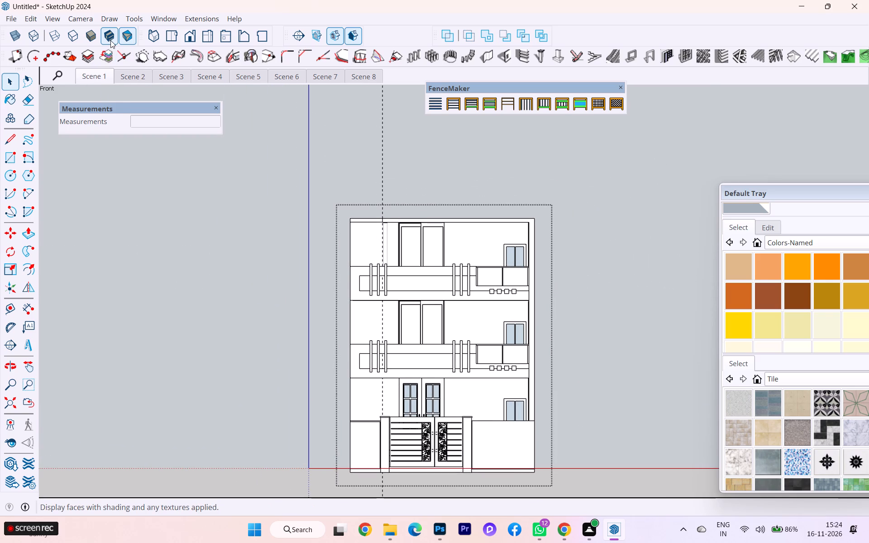
left_click(110, 40)
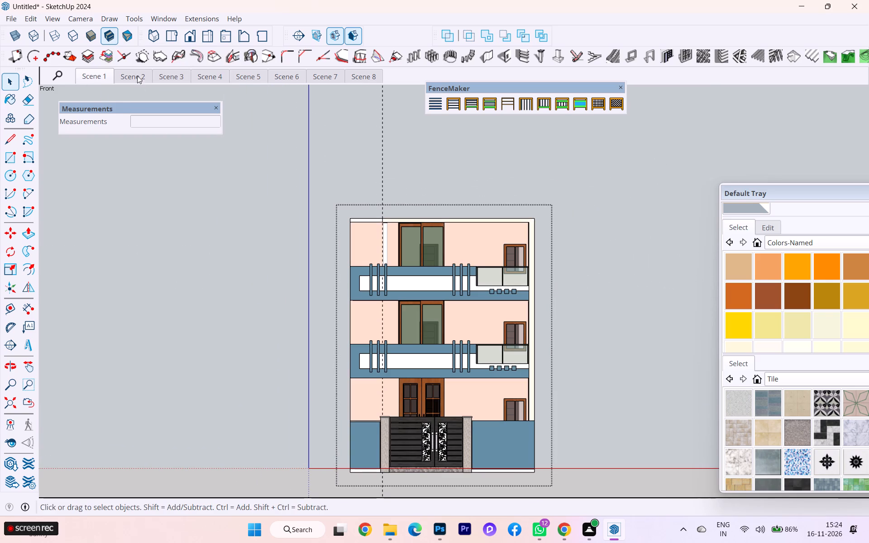
left_click(154, 152)
left_click(124, 71)
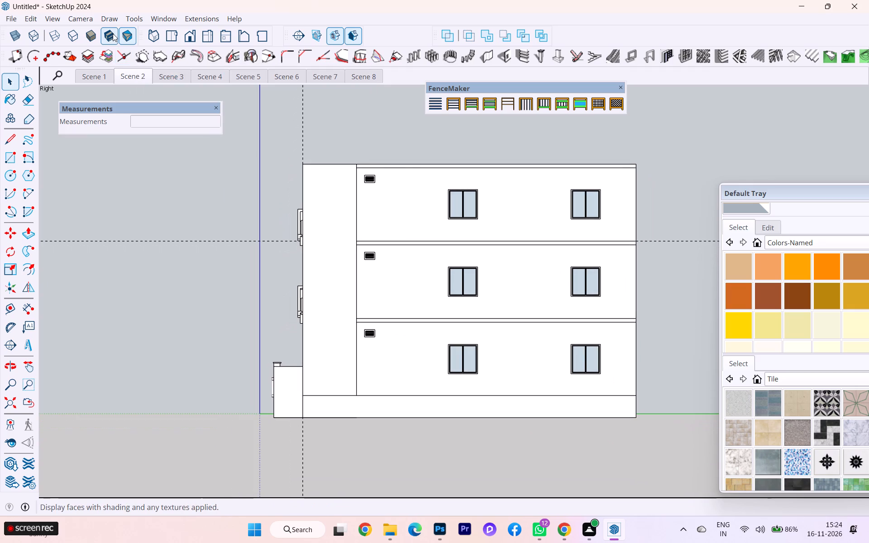
Update Scene 1 with the front elevation in Shaded With Textures, saving the style changes as a new style.
left_click(93, 74)
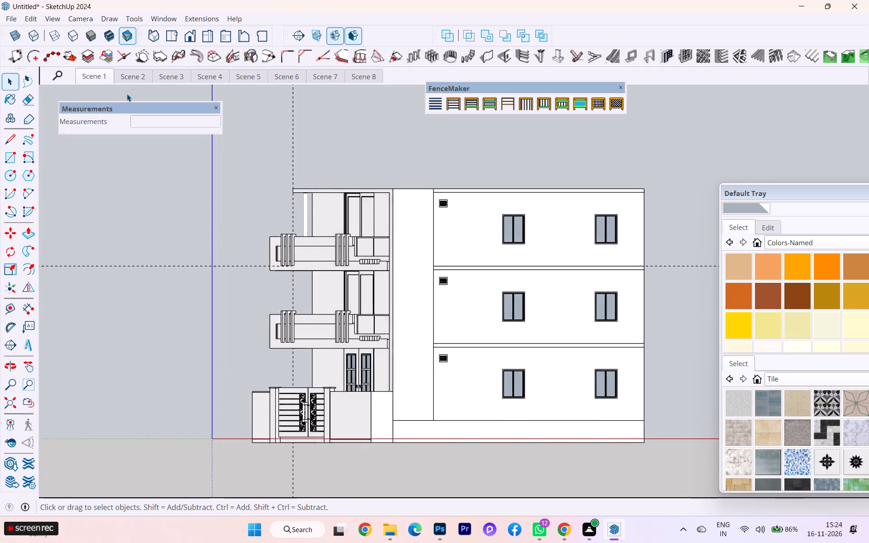
left_click(108, 39)
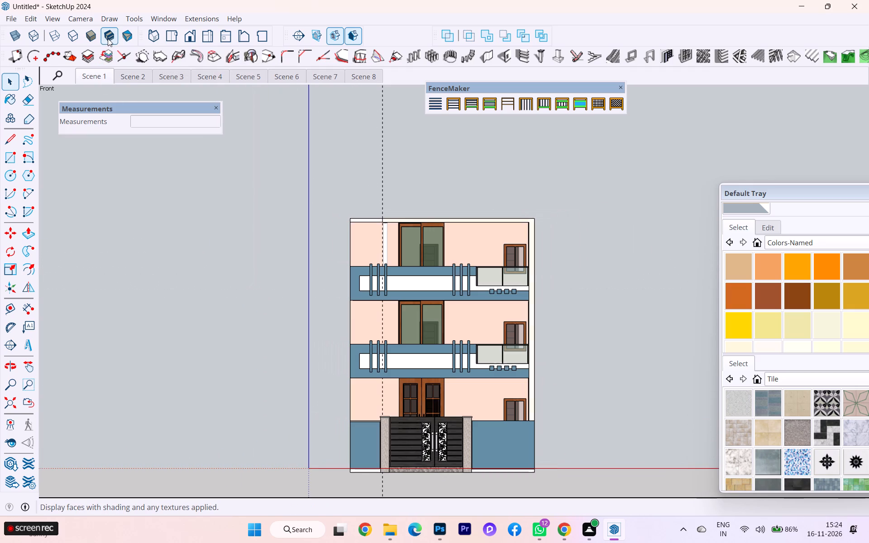
right_click(95, 73)
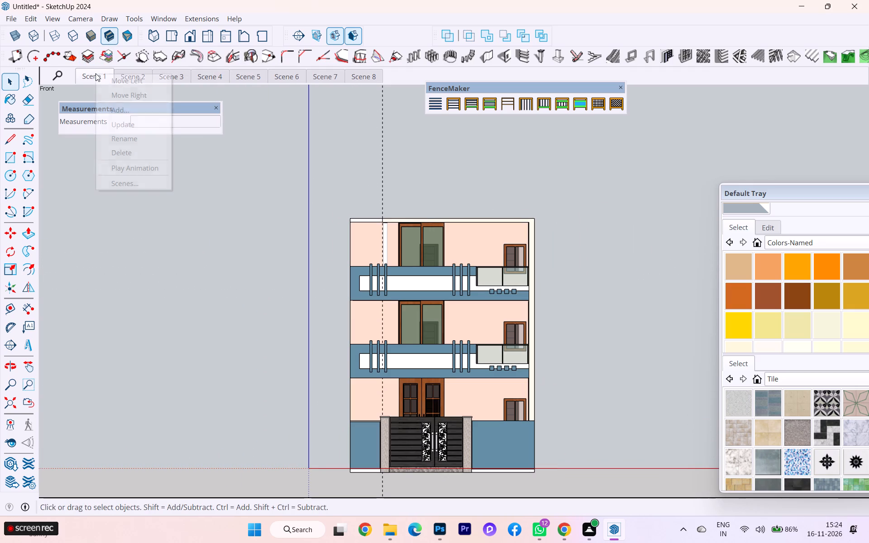
left_click(129, 119)
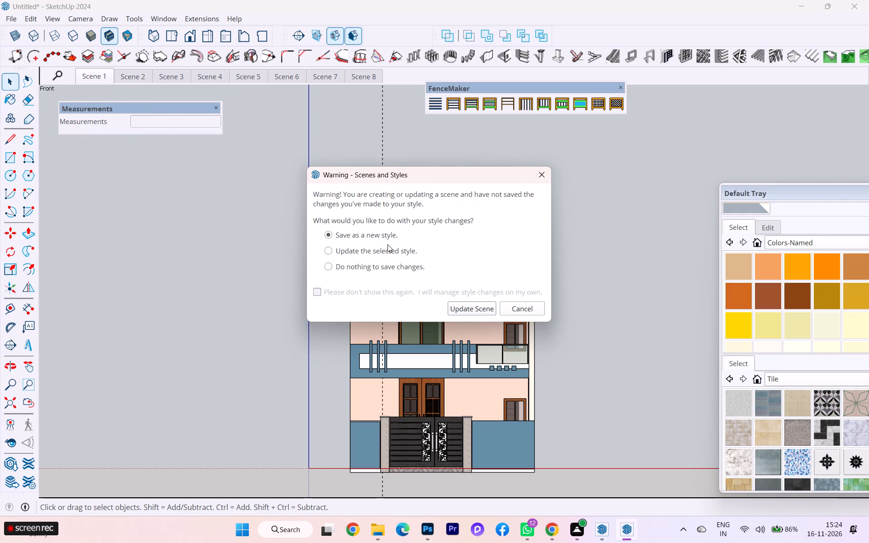
left_click(476, 309)
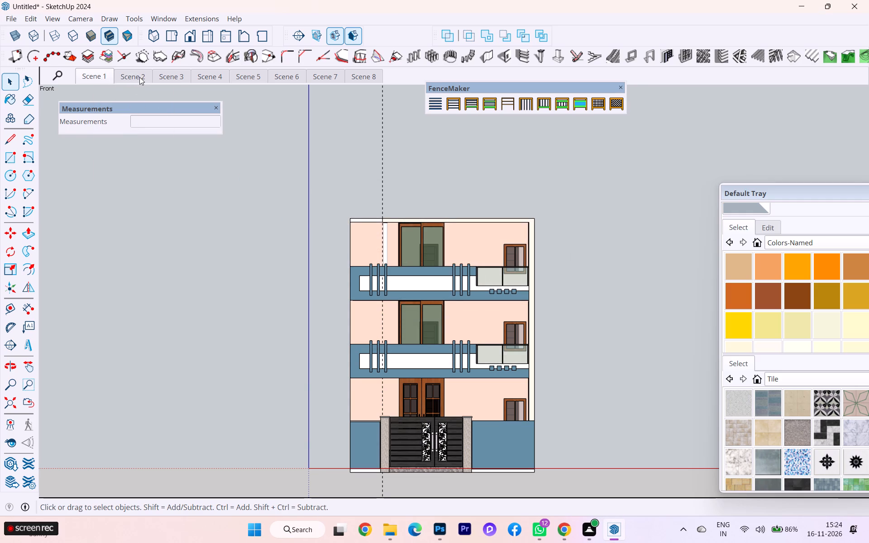
Update Scene 2 with the right elevation in Shaded With Textures, saving the style changes as a new style.
left_click(139, 77)
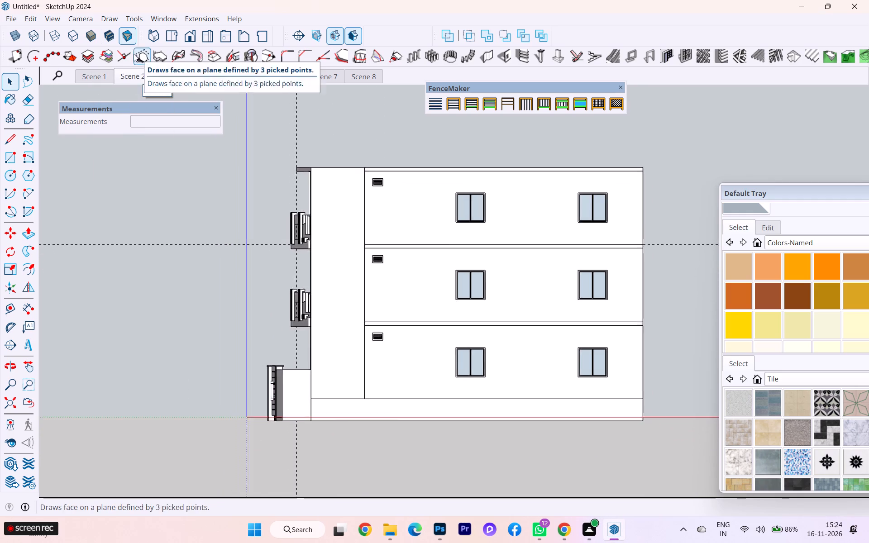
left_click(113, 38)
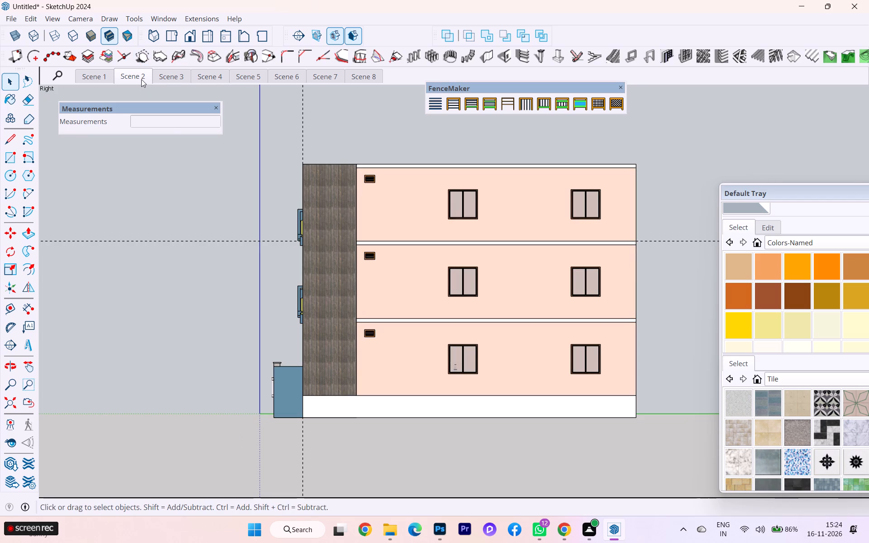
right_click(141, 78)
left_click(163, 128)
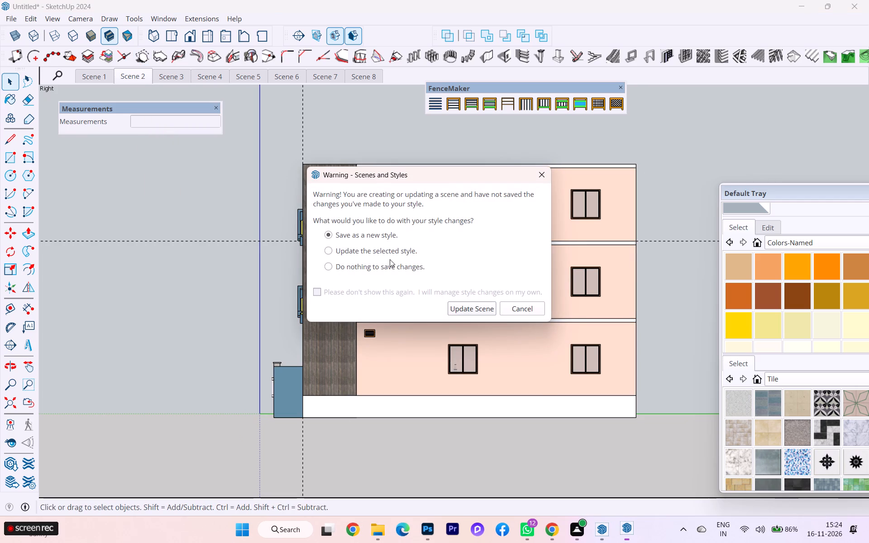
left_click(480, 310)
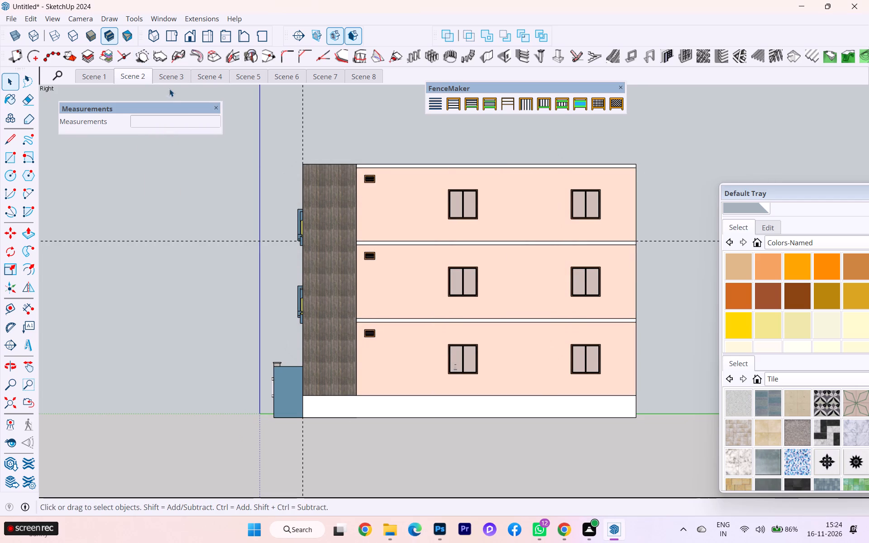
Update Scene 3 with the left elevation in Shaded With Textures, saving the style changes as a new style.
left_click(174, 76)
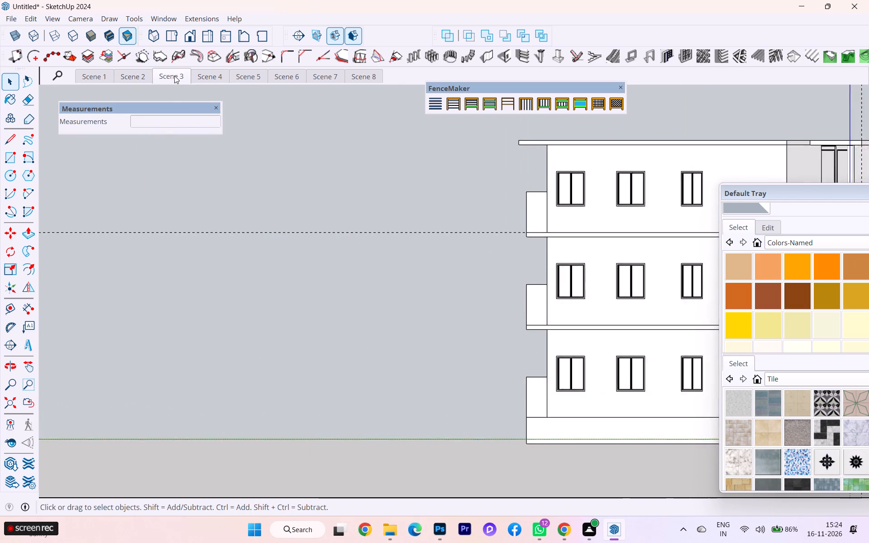
left_click(105, 39)
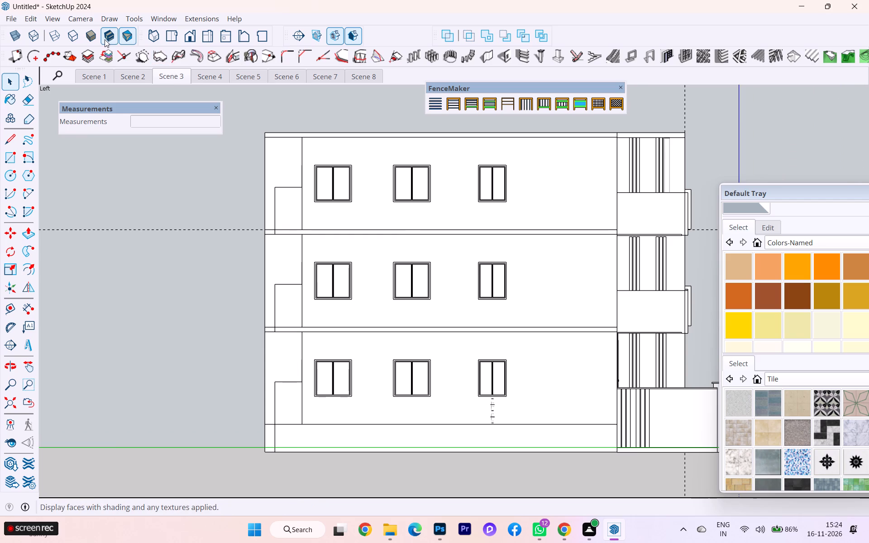
right_click(171, 75)
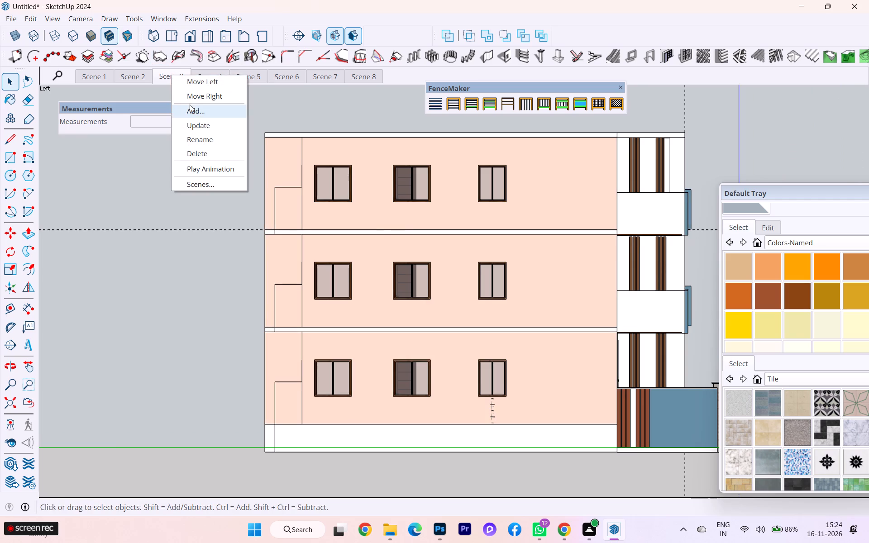
left_click(194, 124)
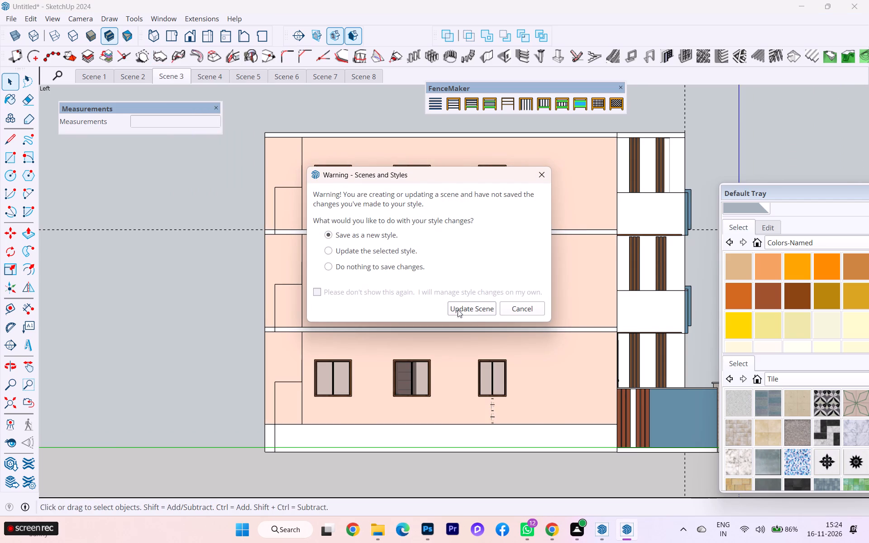
left_click(473, 304)
From Scene 4, switch the house to an isometric view displayed in Shaded With Textures.
left_click(212, 74)
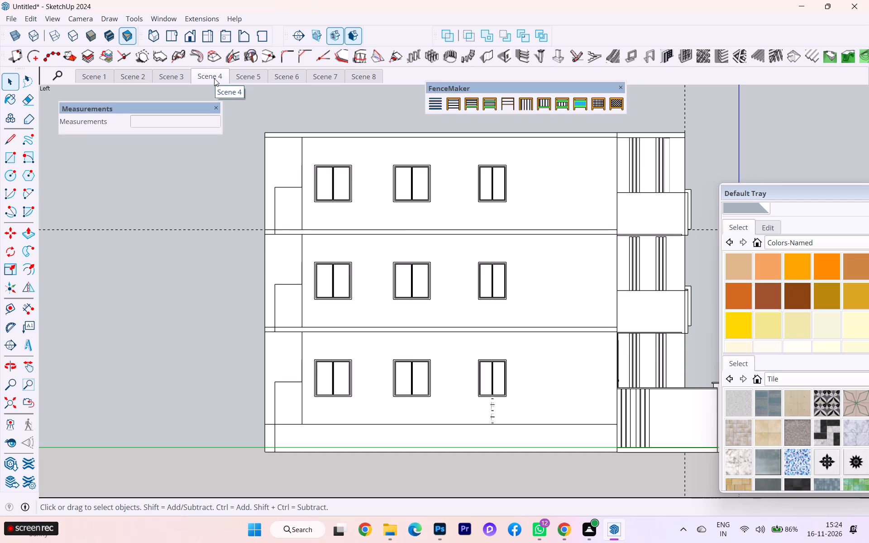
left_click(153, 36)
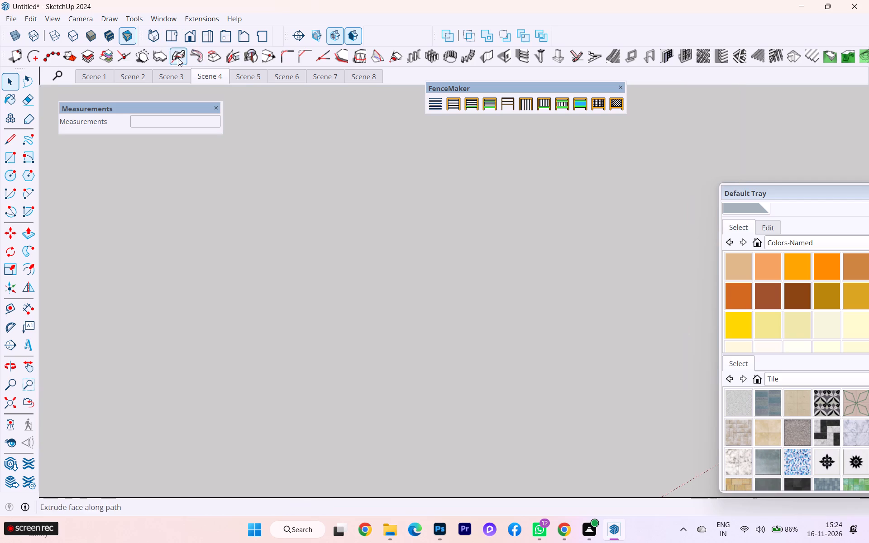
left_click(8, 401)
scroll(495, 322, "down", 1)
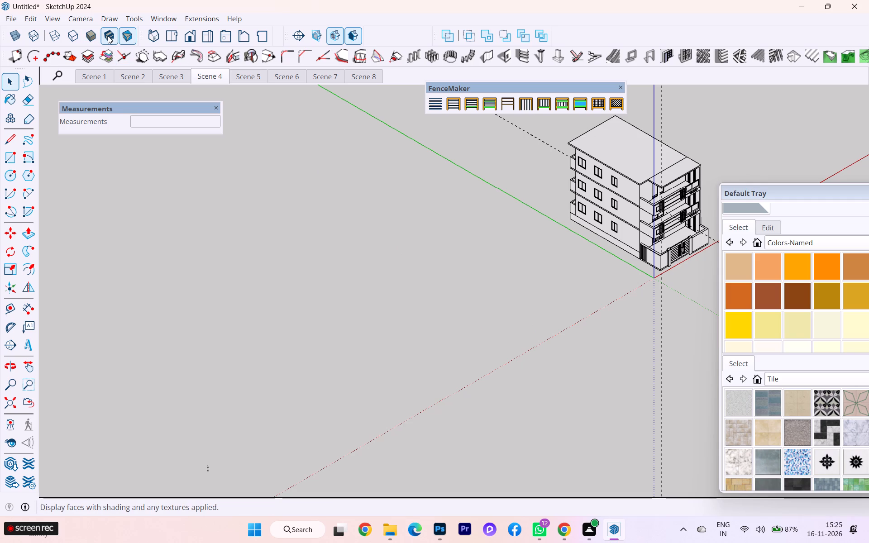
left_click(108, 36)
scroll(677, 207, "up", 5)
scroll(645, 343, "down", 2)
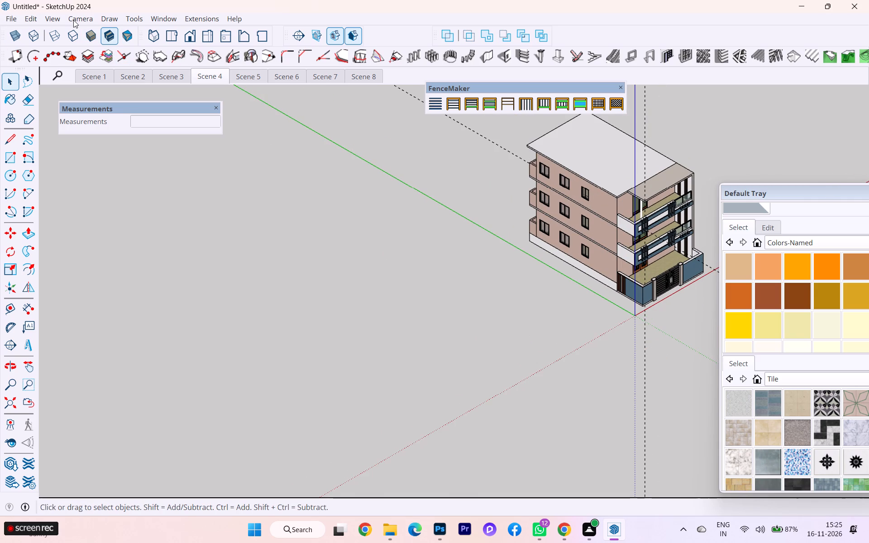
Delete all guides from the model.
left_click(28, 16)
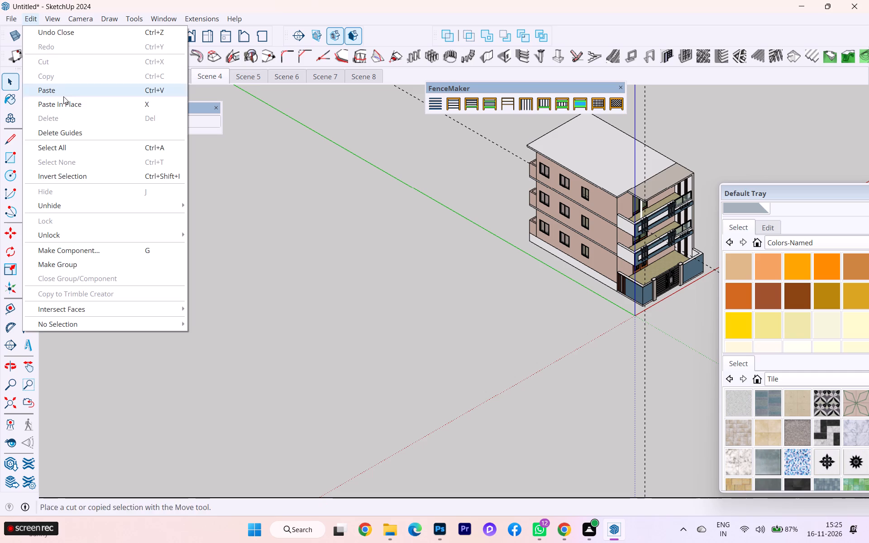
left_click(60, 134)
Update Scene 4 with a closer isometric view of the coloured house showing its front and left side.
scroll(611, 237, "up", 2)
scroll(691, 272, "down", 1)
scroll(685, 292, "up", 3)
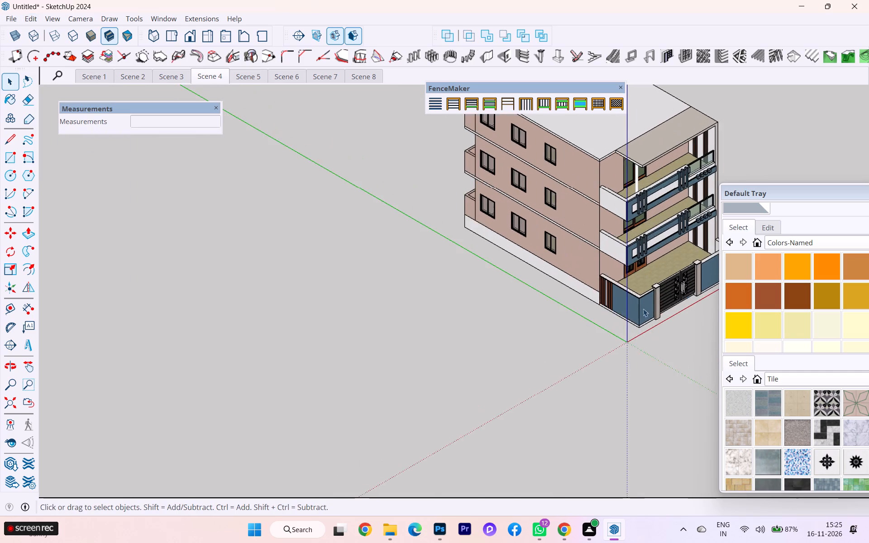
scroll(538, 338, "down", 4)
scroll(406, 366, "down", 1)
scroll(596, 340, "up", 2)
scroll(596, 339, "down", 1)
scroll(596, 339, "up", 4)
scroll(579, 319, "down", 5)
scroll(579, 319, "up", 1)
middle_click_drag(588, 341, 587, 336)
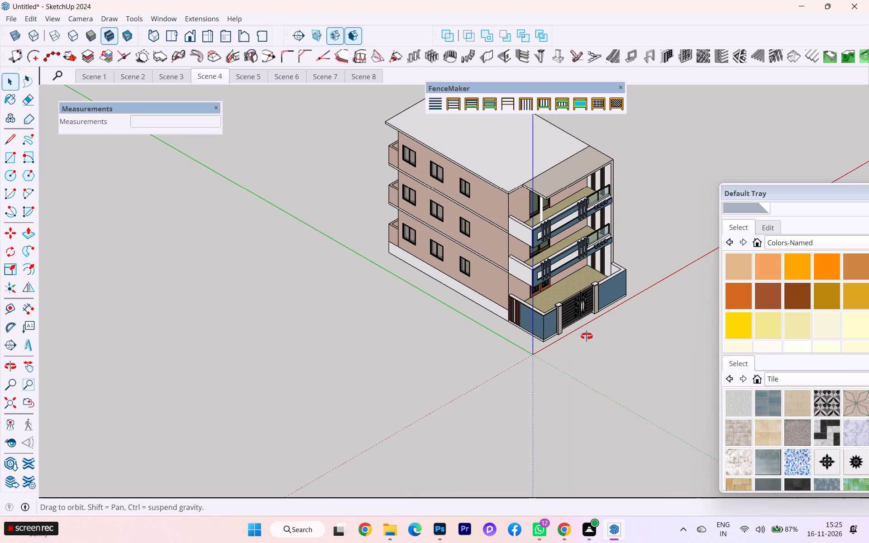
middle_click_drag(587, 336, 570, 309)
scroll(635, 271, "up", 1)
scroll(636, 270, "down", 1)
scroll(637, 260, "up", 4)
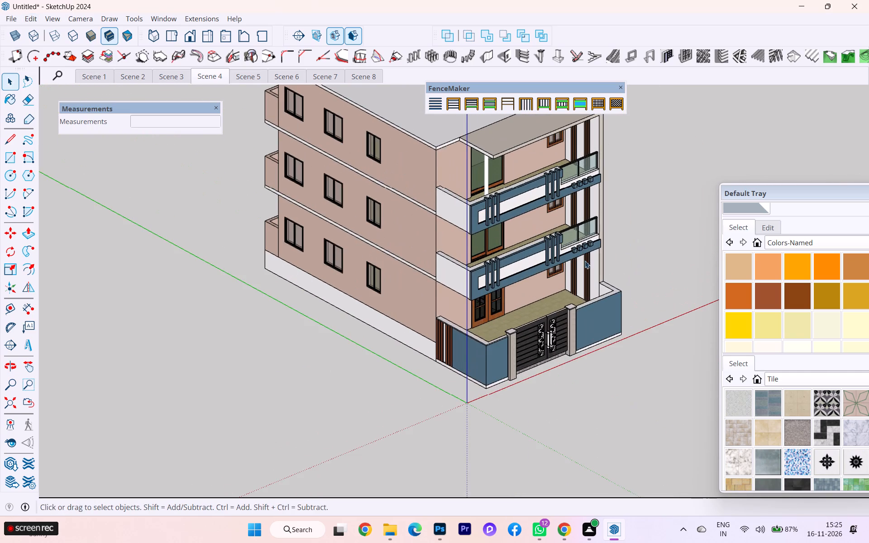
scroll(476, 286, "down", 2)
scroll(550, 232, "up", 2)
scroll(583, 203, "up", 2)
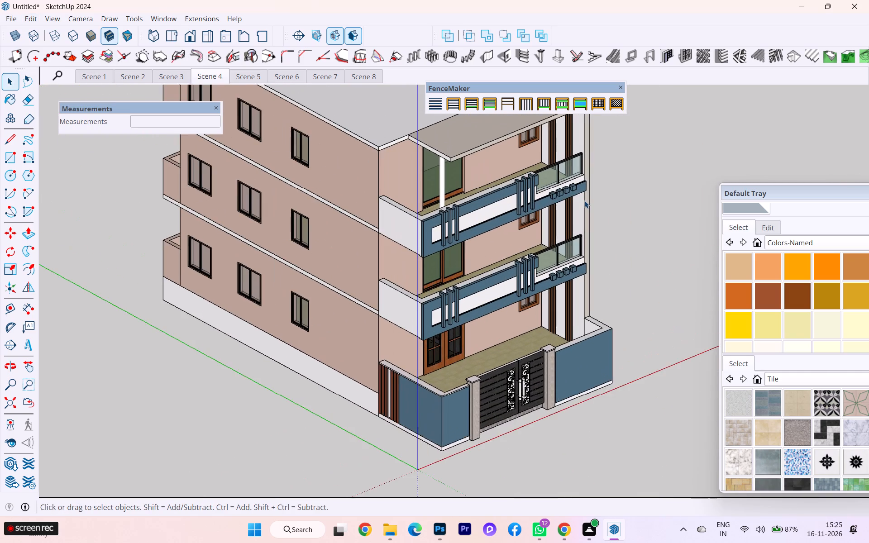
scroll(584, 200, "up", 2)
scroll(581, 211, "down", 2)
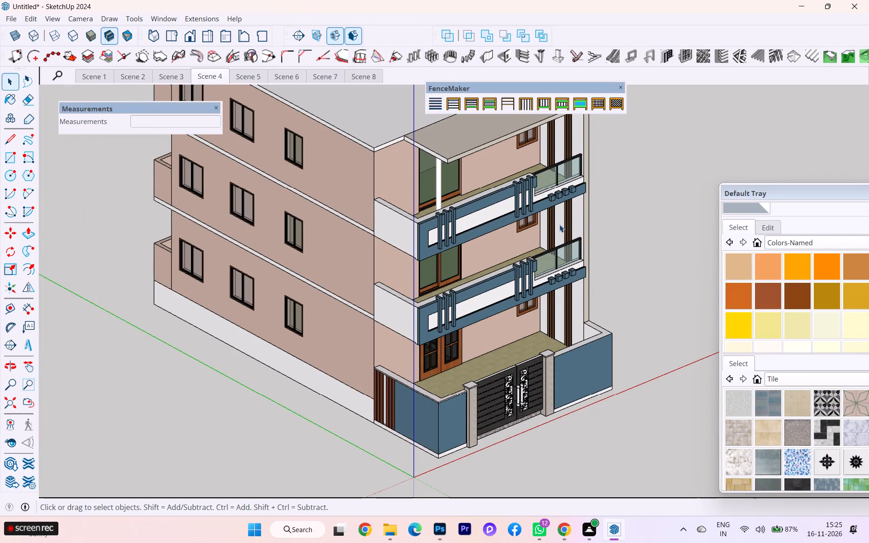
scroll(588, 252, "down", 2)
left_click(155, 34)
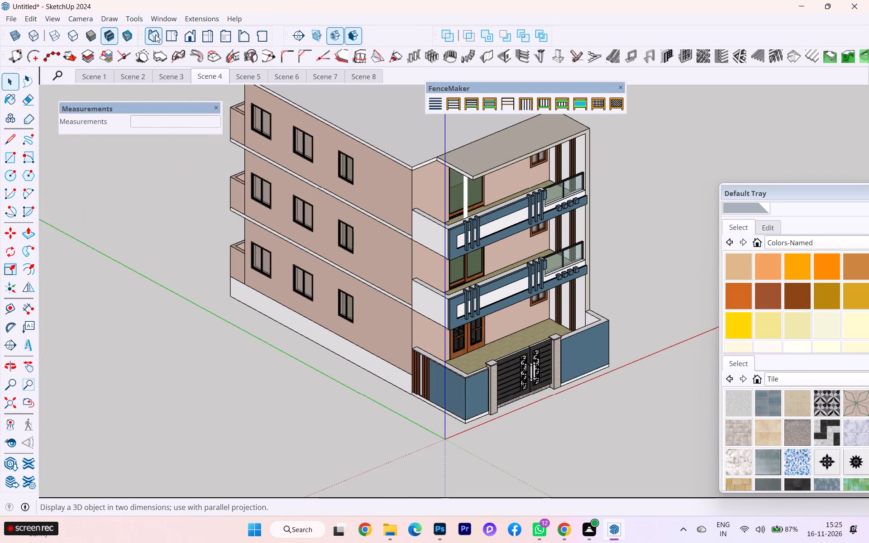
scroll(233, 126, "down", 2)
scroll(310, 209, "down", 4)
scroll(536, 368, "down", 2)
scroll(537, 370, "up", 3)
scroll(537, 370, "down", 2)
scroll(537, 370, "up", 6)
scroll(531, 358, "down", 1)
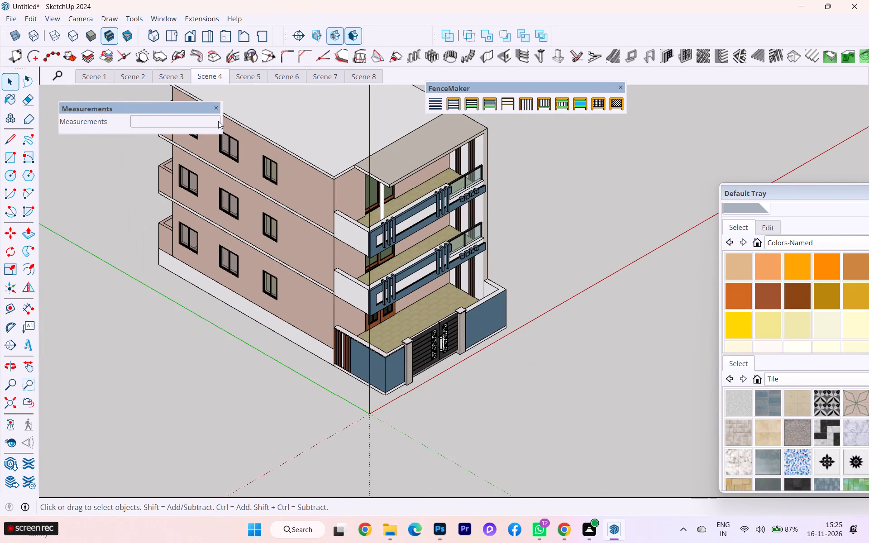
right_click(215, 70)
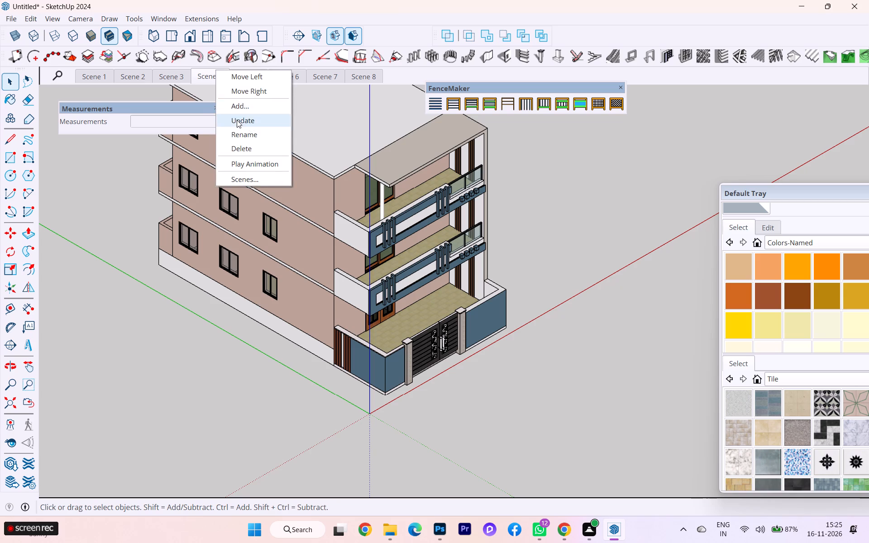
left_click(237, 120)
left_click(472, 309)
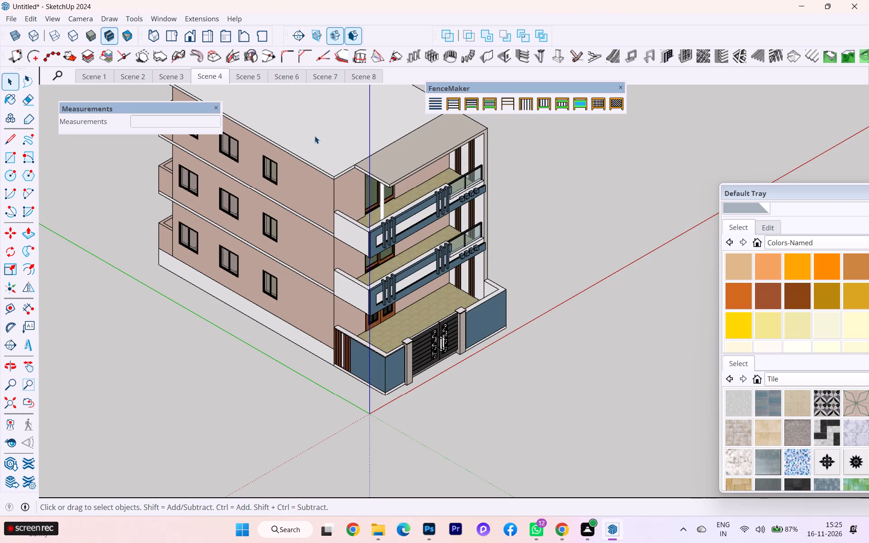
Update Scene 5, the perspective of the front and right side, in Shaded With Textures, saving the style changes as a new style.
left_click(250, 77)
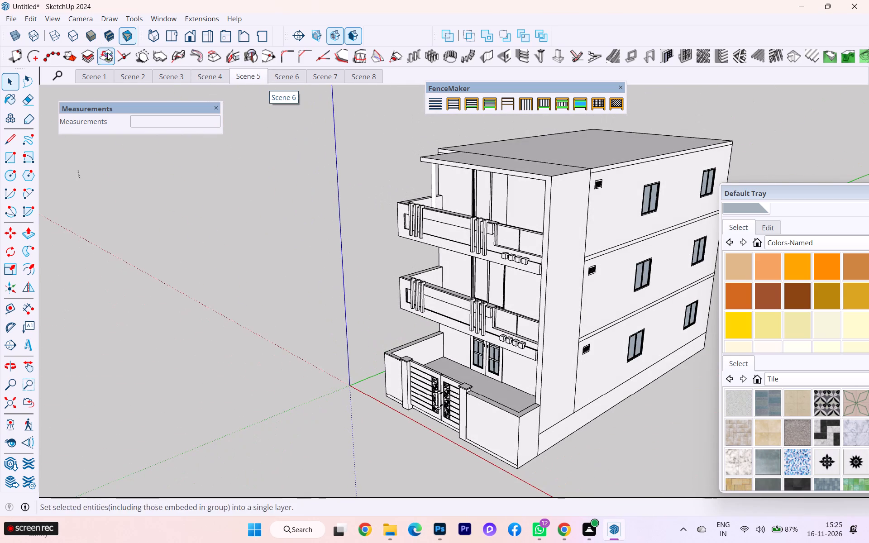
left_click(102, 35)
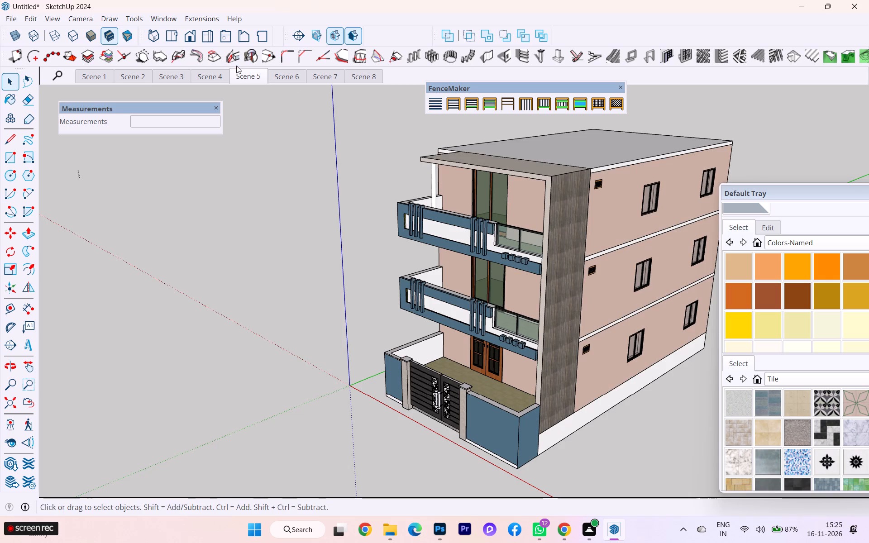
right_click(246, 76)
left_click(270, 127)
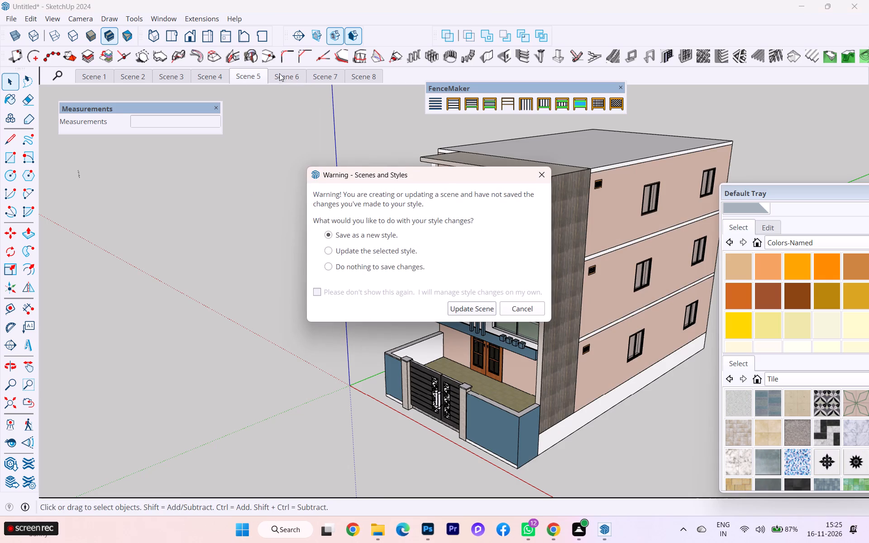
left_click(471, 309)
Update Scene 6, the perspective of the front and left side, in Shaded With Textures, saving the style changes as a new style.
left_click(290, 74)
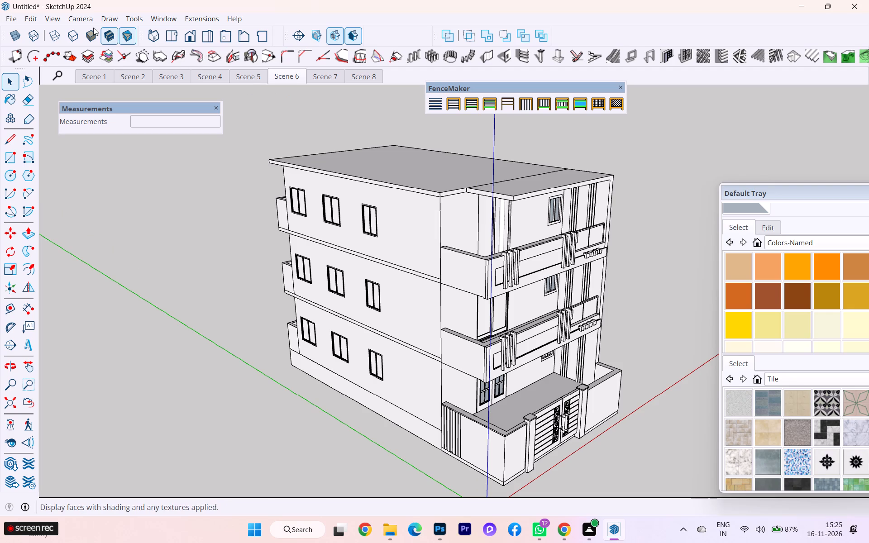
left_click(107, 33)
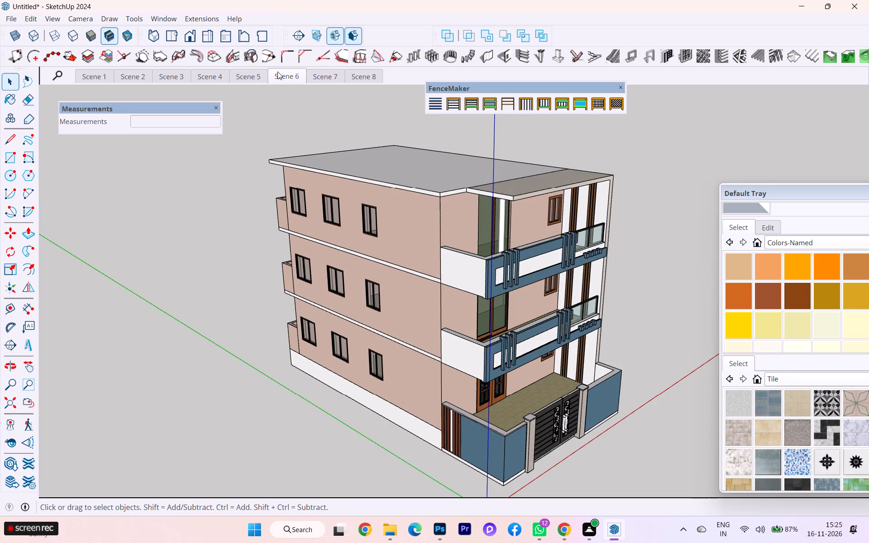
right_click(277, 71)
left_click(309, 116)
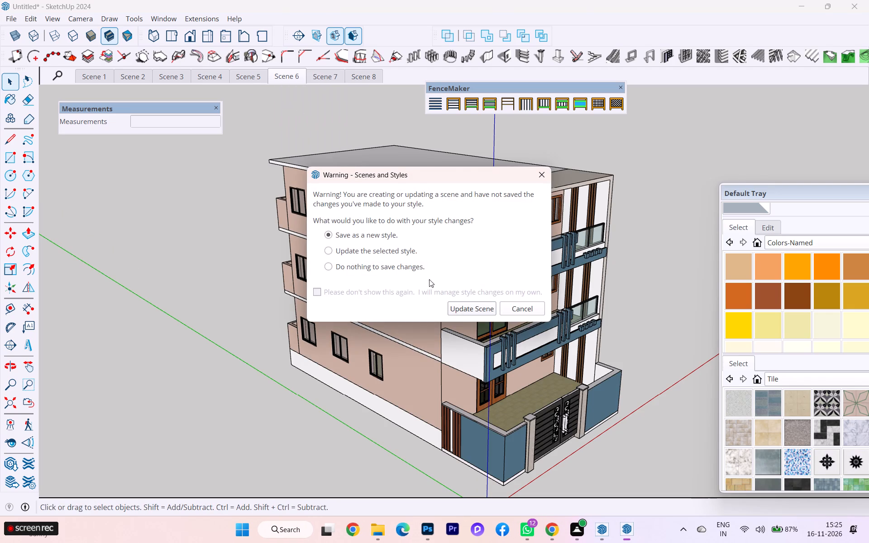
left_click(470, 309)
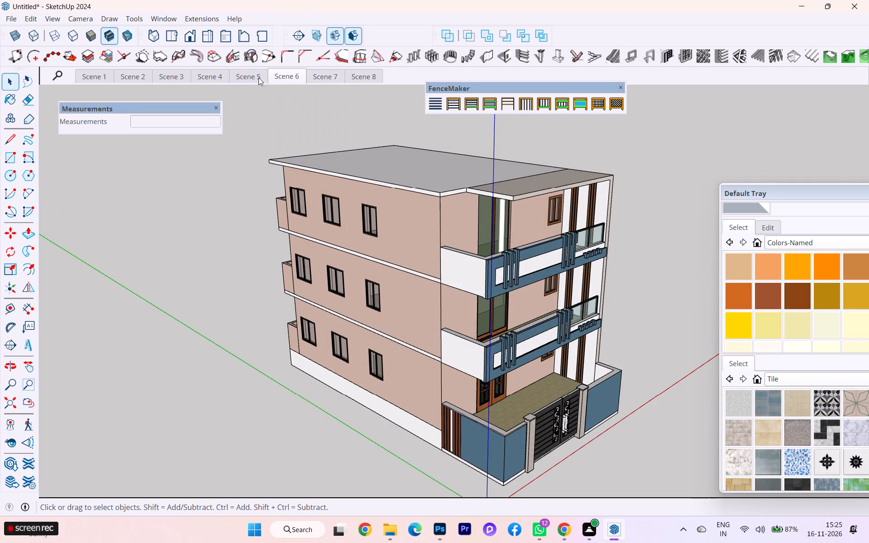
Return to Scene 4's isometric view of the coloured house.
left_click(256, 76)
left_click(221, 75)
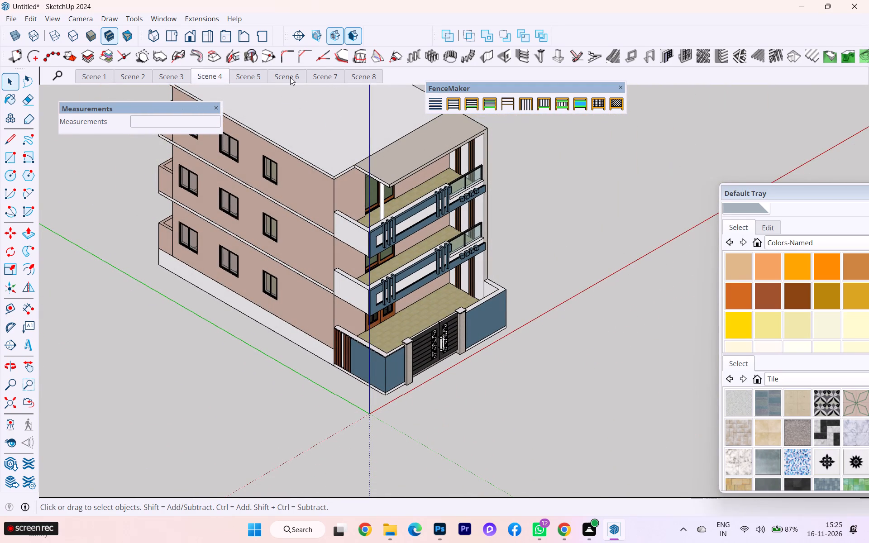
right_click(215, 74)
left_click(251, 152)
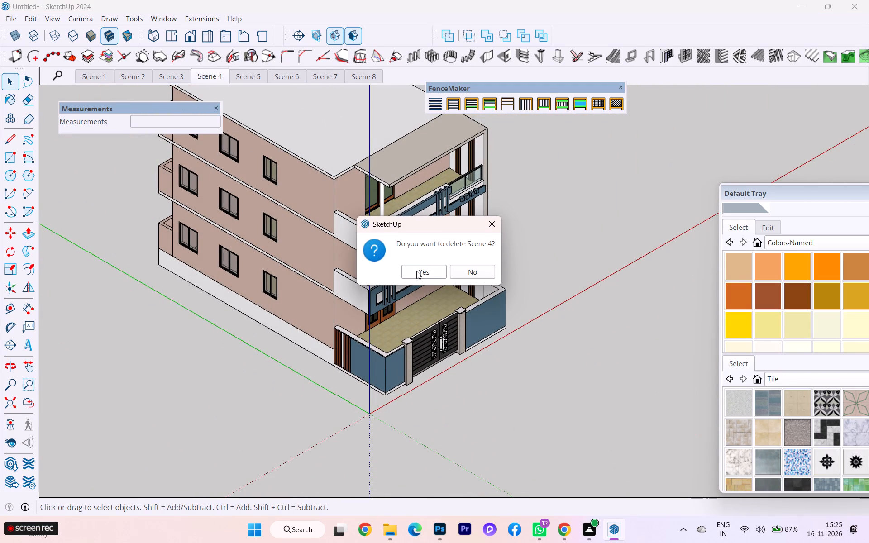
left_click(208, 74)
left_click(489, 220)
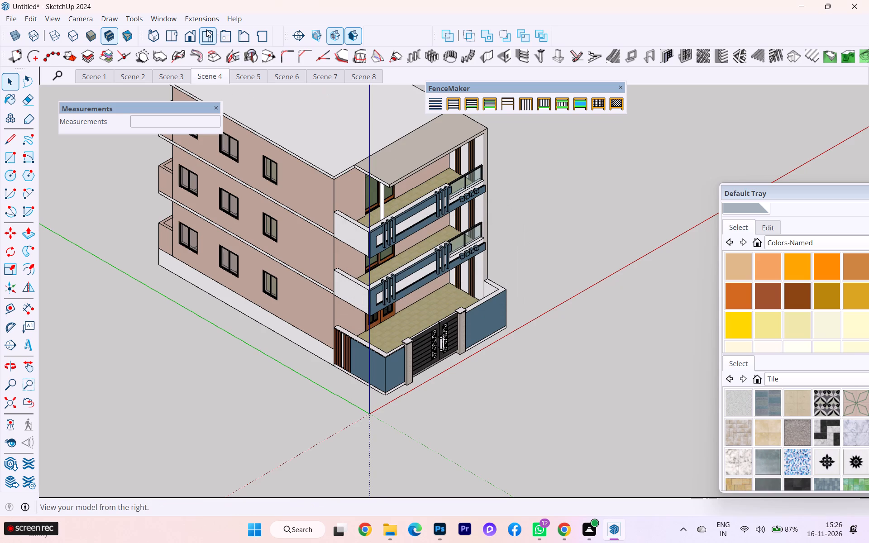
Update Scene 4 with the left elevation in Monochrome, saving the style changes as a new style.
left_click(230, 34)
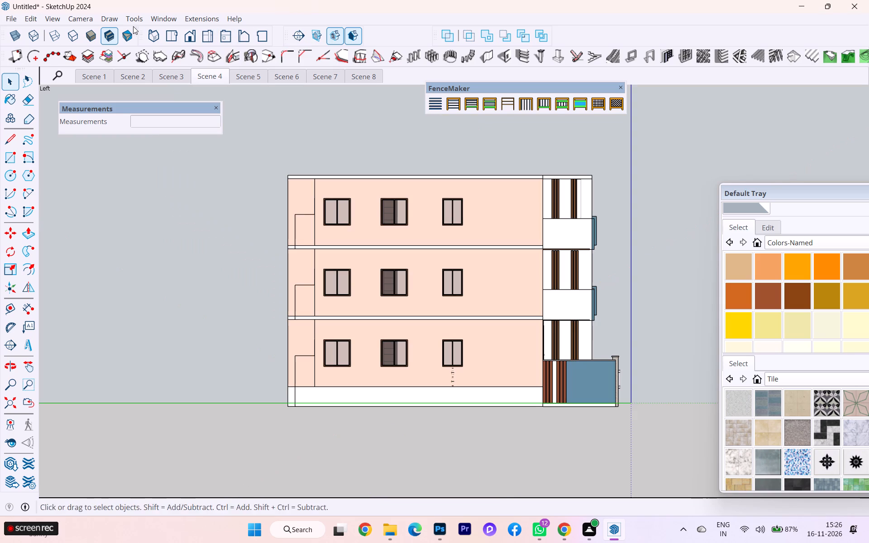
left_click(129, 33)
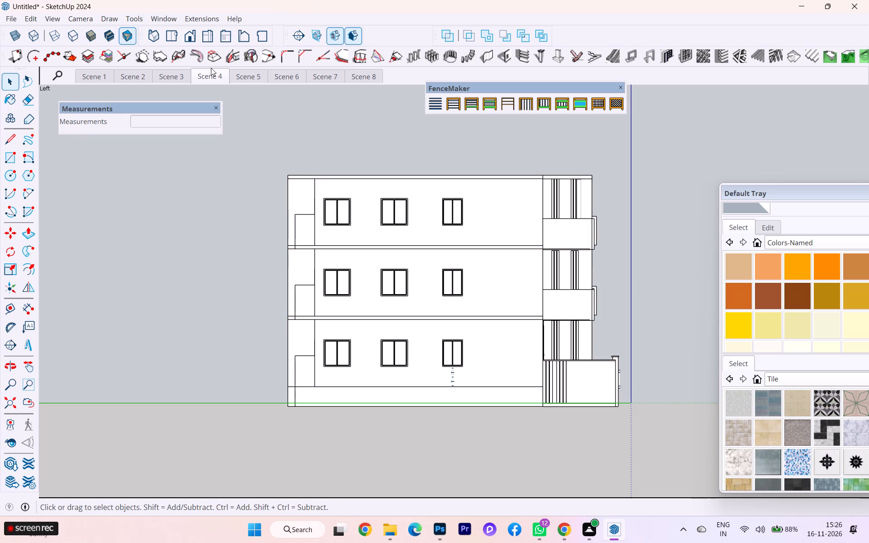
right_click(212, 73)
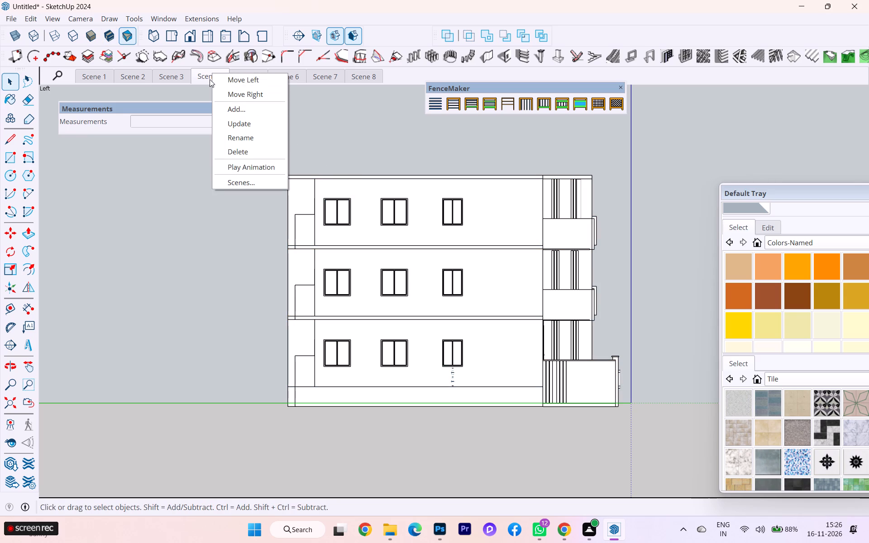
left_click(242, 123)
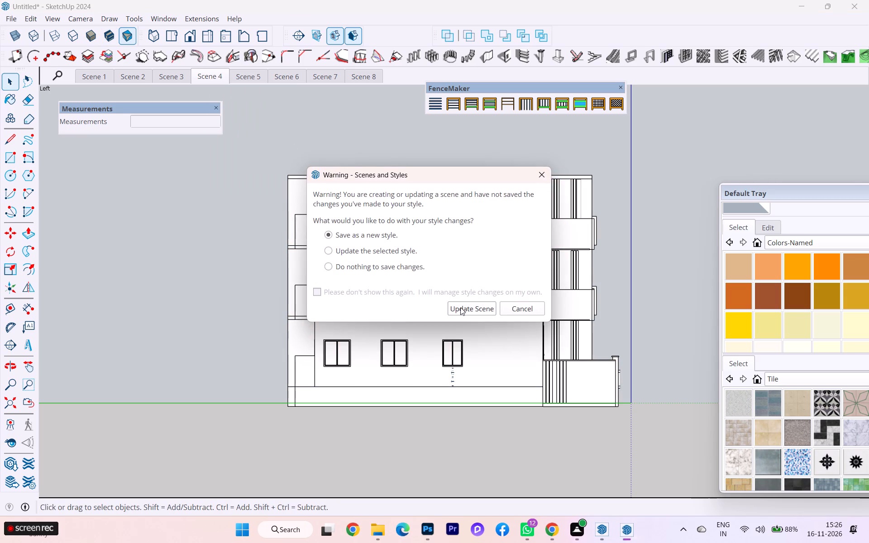
left_click(459, 305)
Review Scenes 5 to 8 and compare the monochrome front elevation in Scene 8 with the coloured one in Scene 1.
left_click(250, 77)
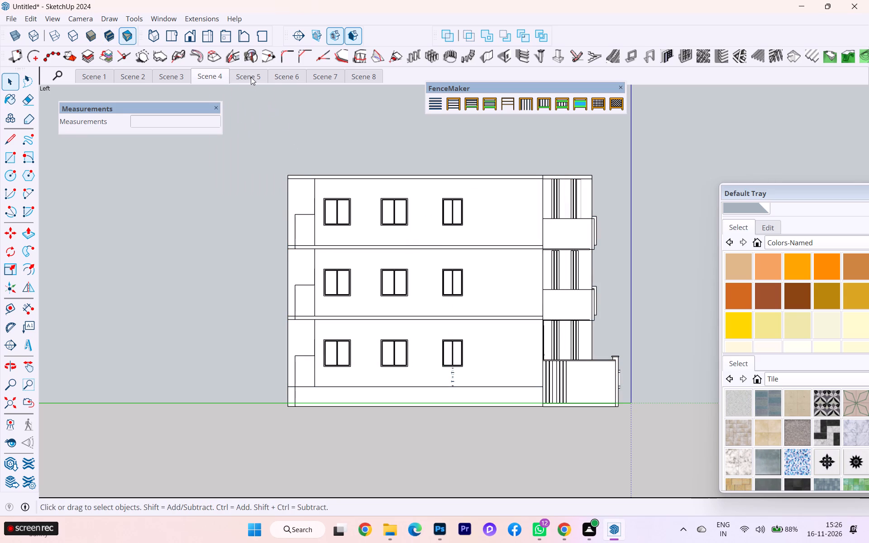
left_click(277, 79)
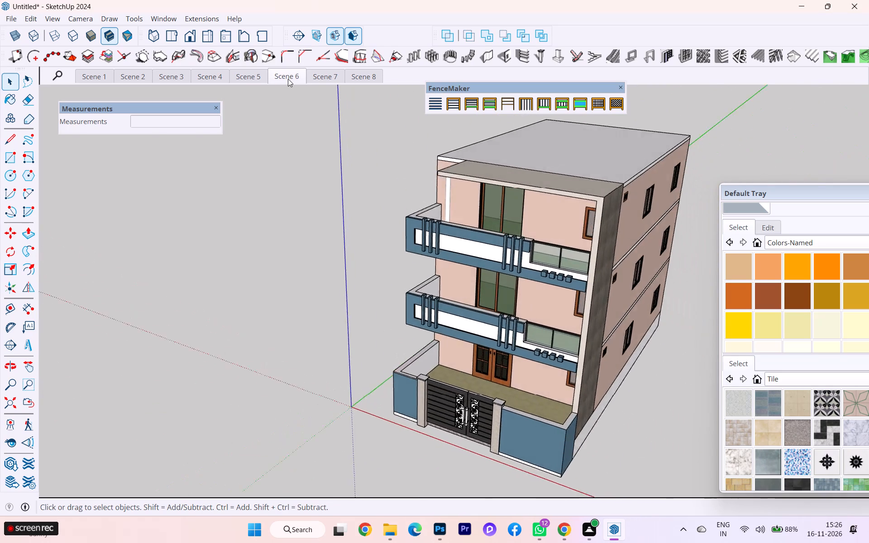
left_click(310, 77)
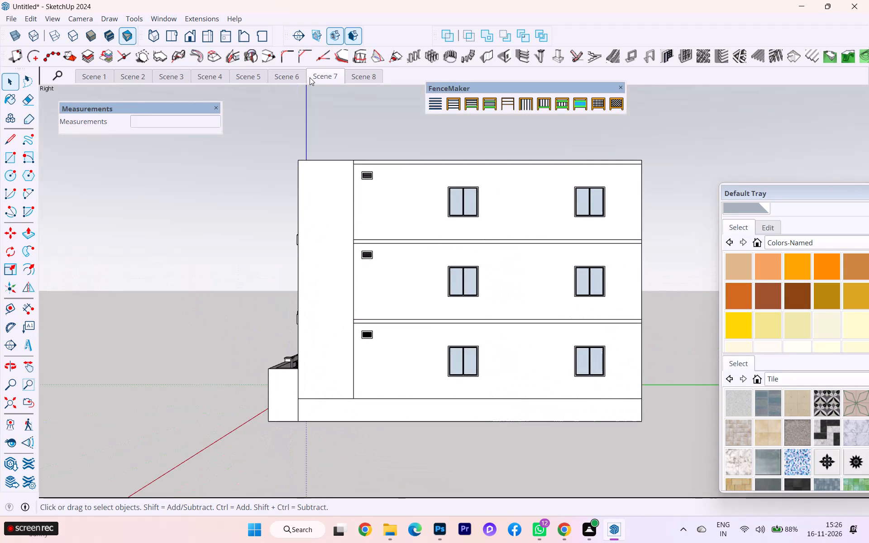
left_click(363, 76)
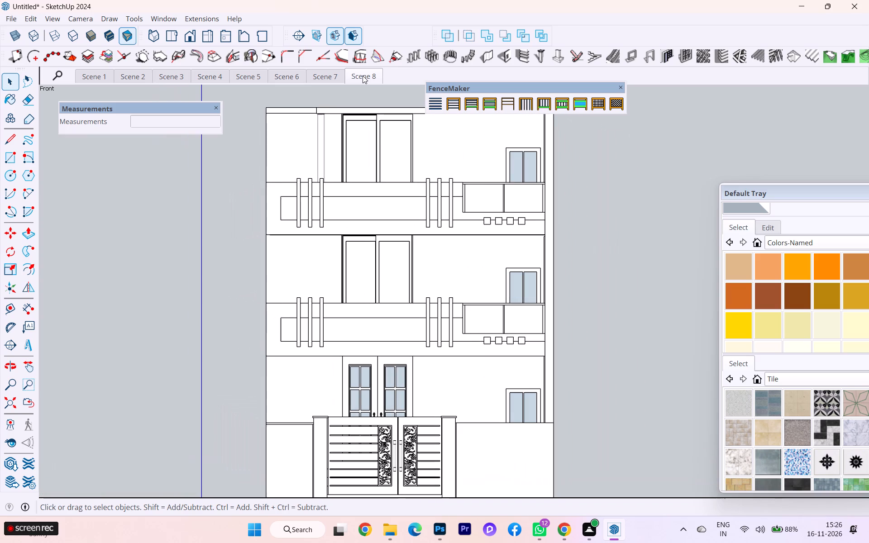
left_click(227, 166)
scroll(224, 157, "down", 1)
scroll(224, 157, "up", 1)
scroll(224, 157, "down", 1)
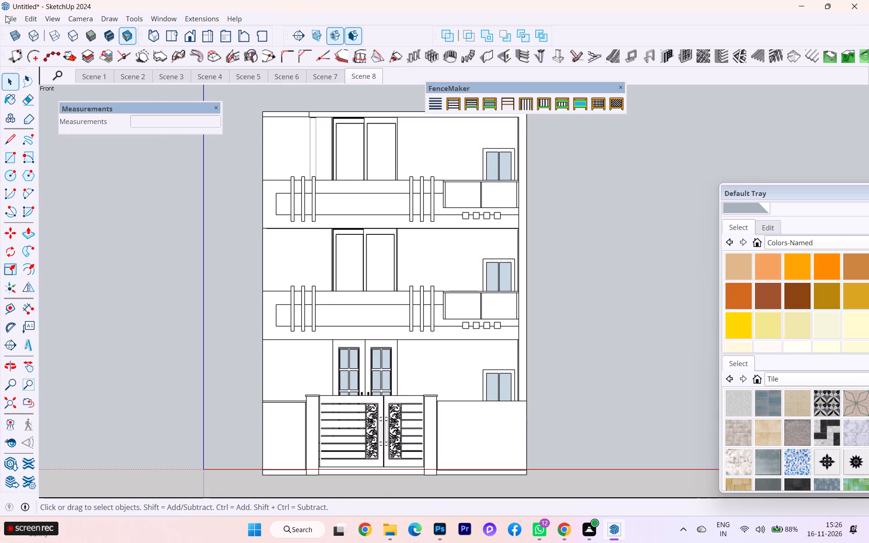
left_click_drag(180, 315, 186, 273)
left_click_drag(186, 273, 122, 162)
key("Escape")
left_click(89, 74)
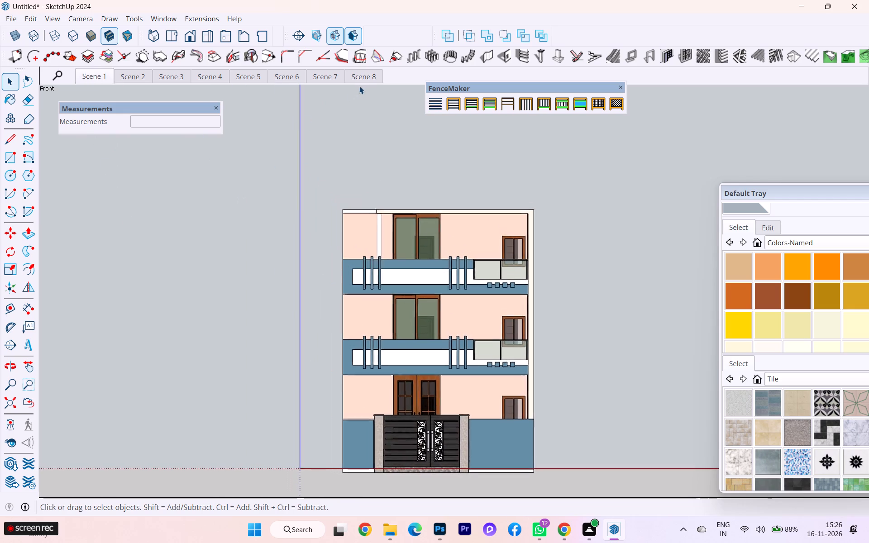
Add a new scene after Scene 8 from its front elevation view.
left_click(363, 73)
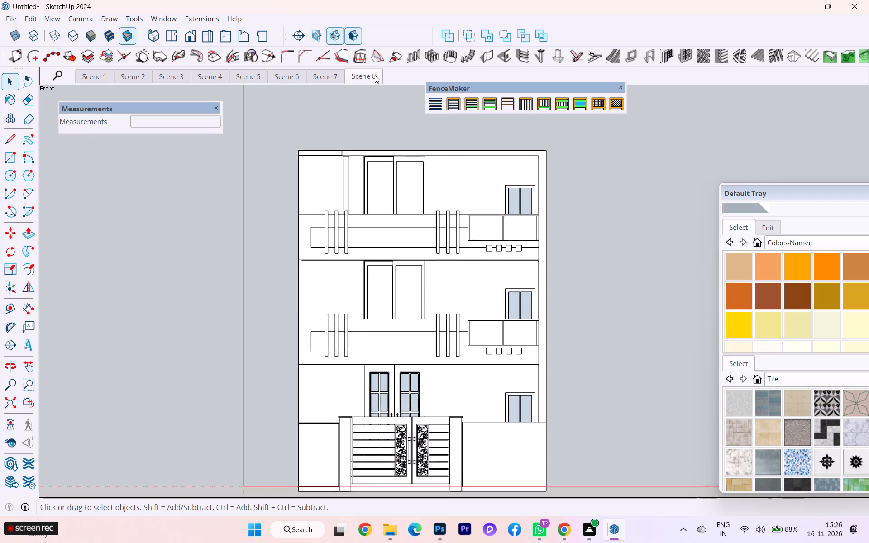
right_click(375, 75)
left_click(401, 112)
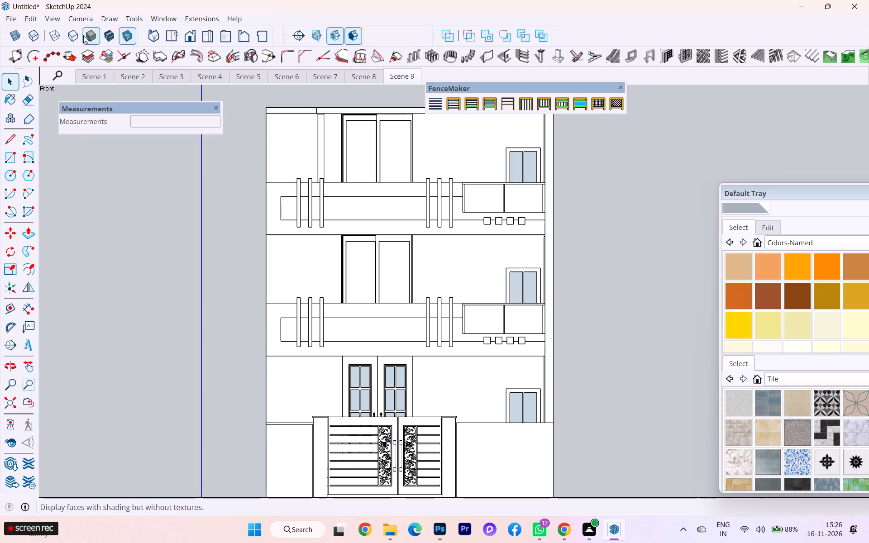
Update Scene 9 with a Perspective view of the whole house front, seen slightly from above in Shaded With Textures.
left_click(46, 17)
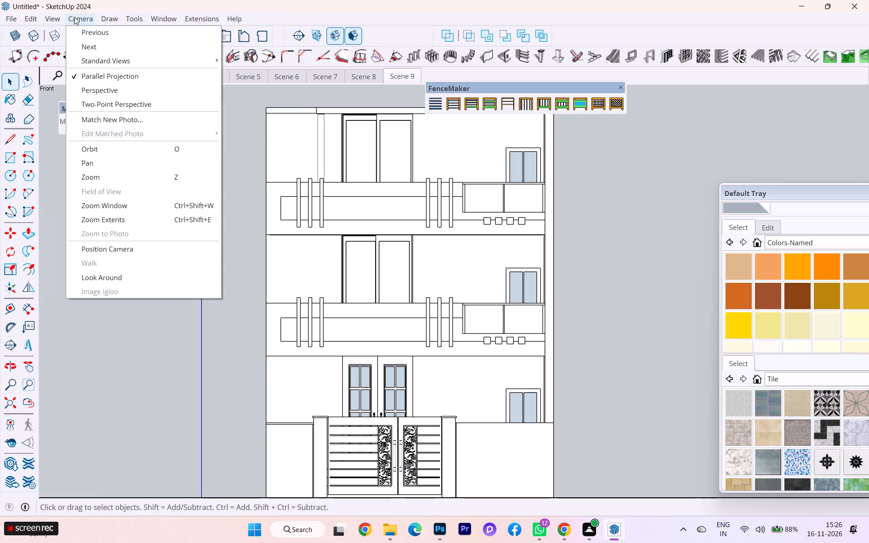
left_click(90, 90)
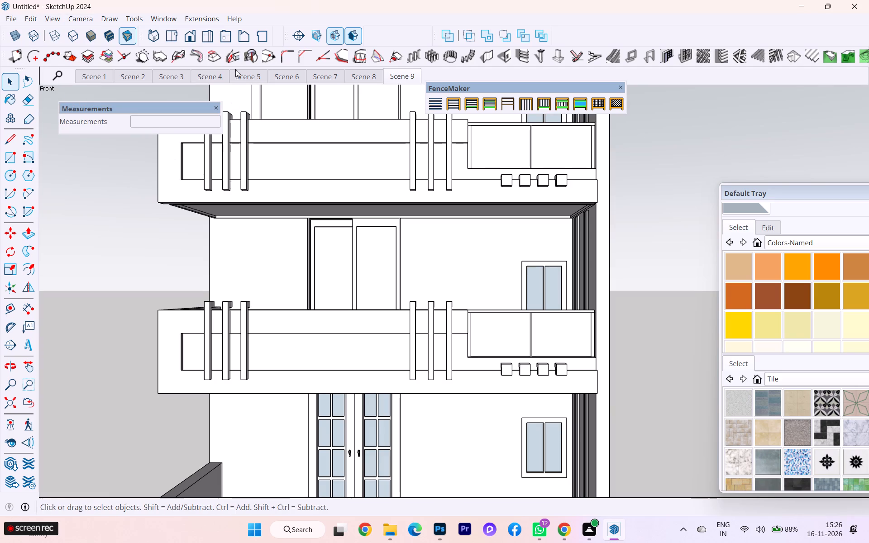
left_click(104, 35)
scroll(283, 185, "down", 4)
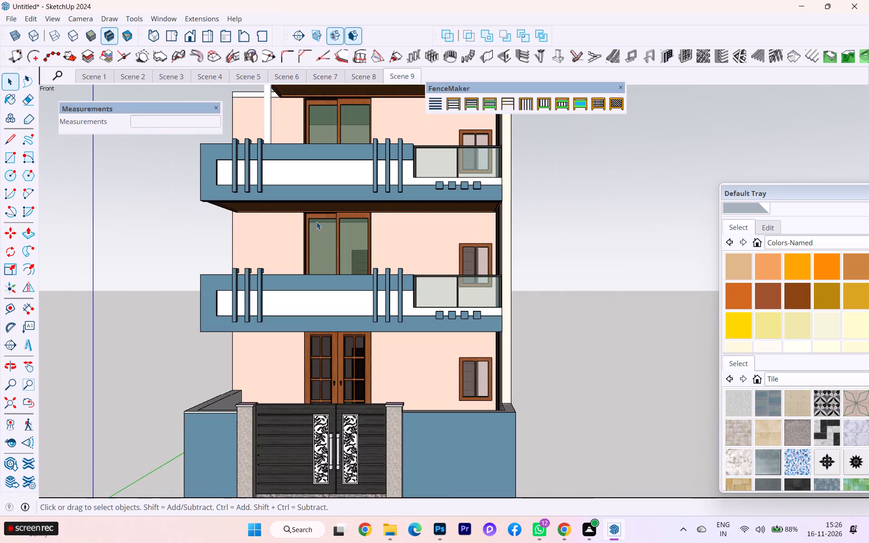
scroll(327, 235, "down", 2)
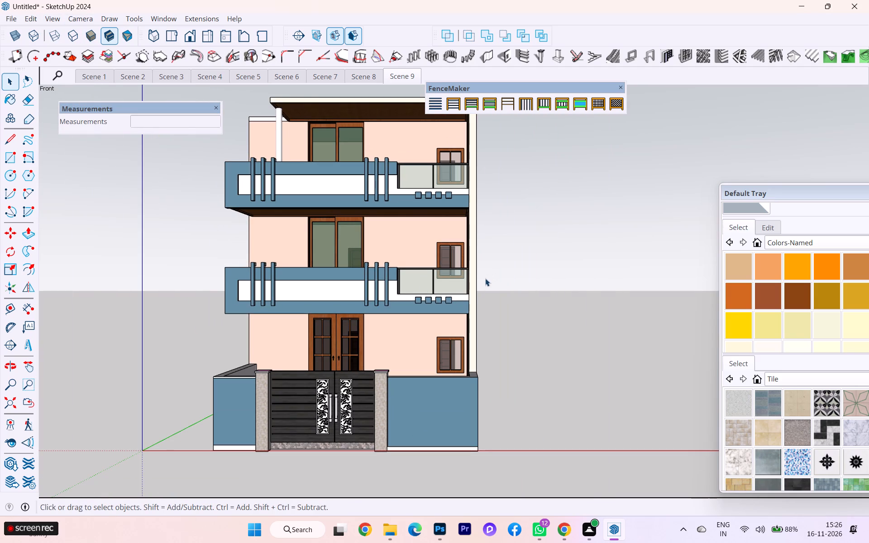
middle_click_drag(407, 322, 408, 337)
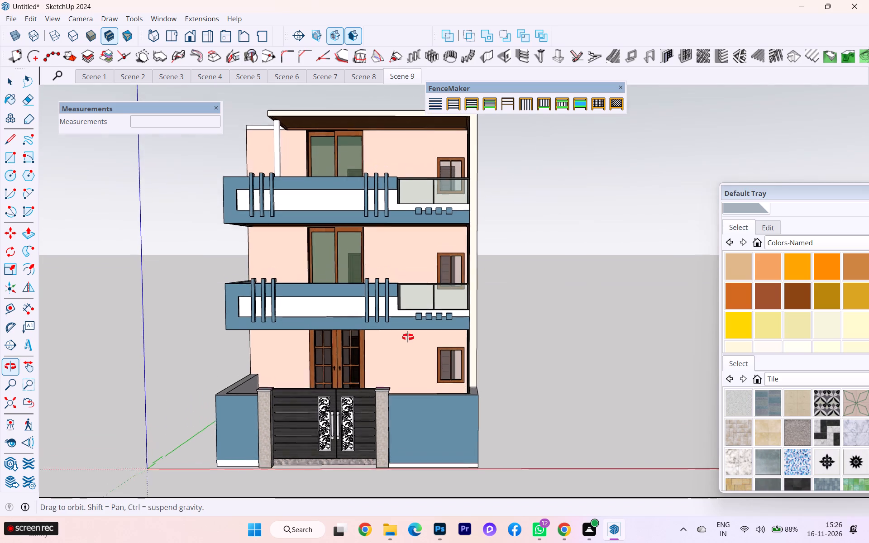
middle_click_drag(408, 337, 409, 345)
scroll(409, 342, "down", 1)
scroll(409, 345, "up", 2)
scroll(402, 322, "down", 1)
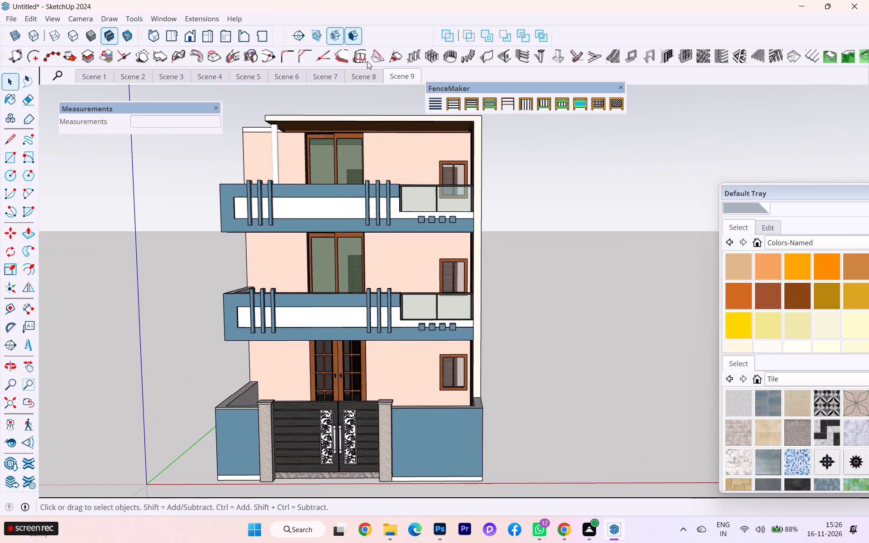
right_click(397, 75)
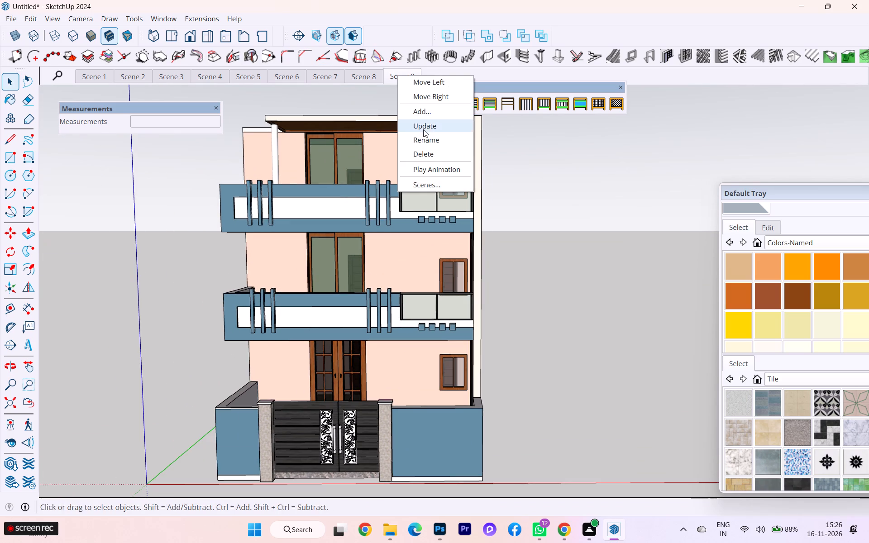
left_click(423, 129)
left_click(468, 313)
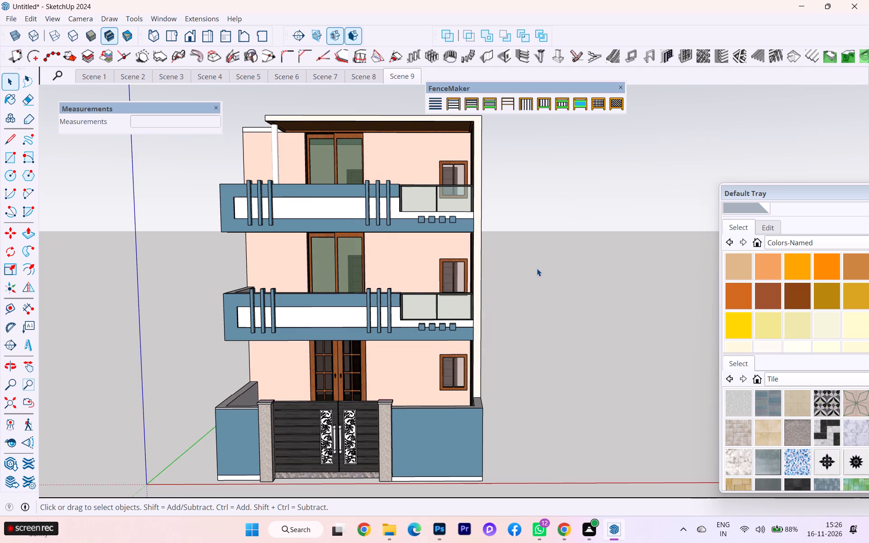
Add Scene 10 after Scene 9 with a perspective corner view of the whole house's front and left side, and update it.
left_click(537, 268)
middle_click_drag(280, 268, 463, 271)
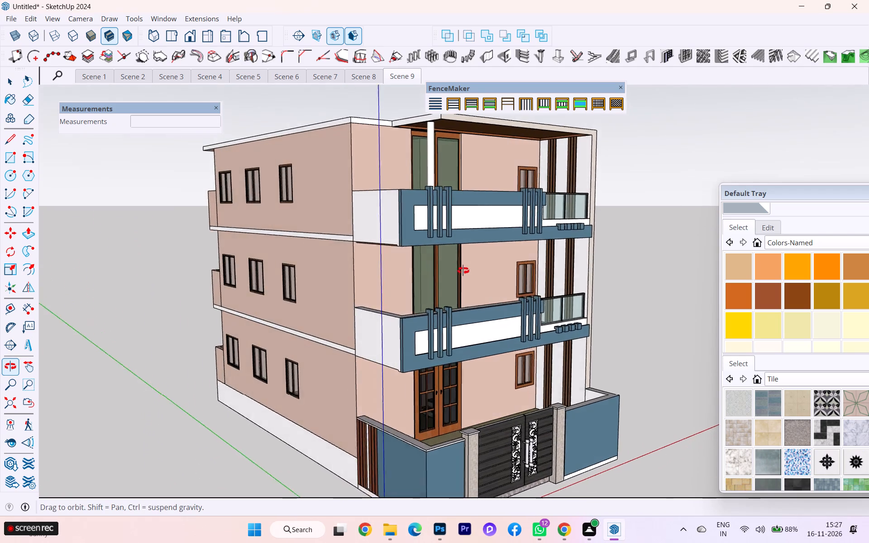
middle_click_drag(463, 271, 474, 266)
scroll(460, 256, "down", 1)
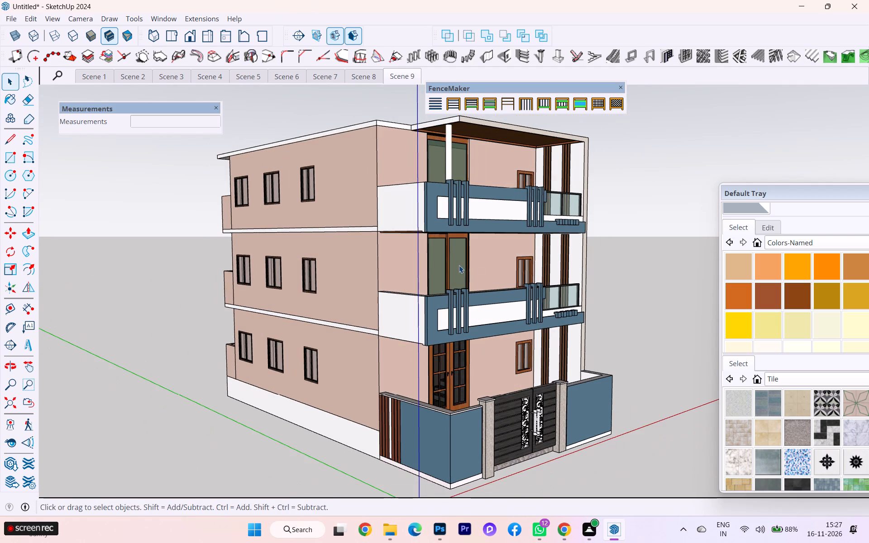
scroll(459, 228, "down", 1)
right_click(405, 74)
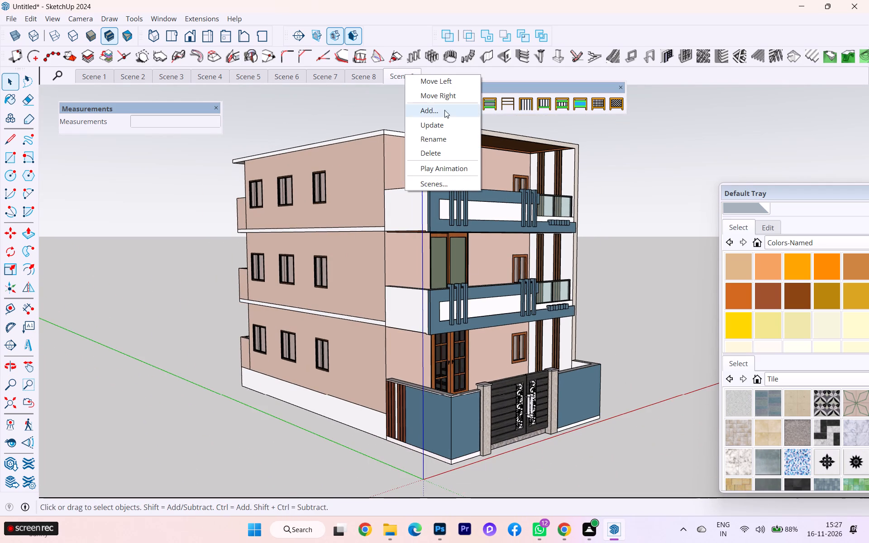
left_click(440, 110)
scroll(387, 283, "down", 1)
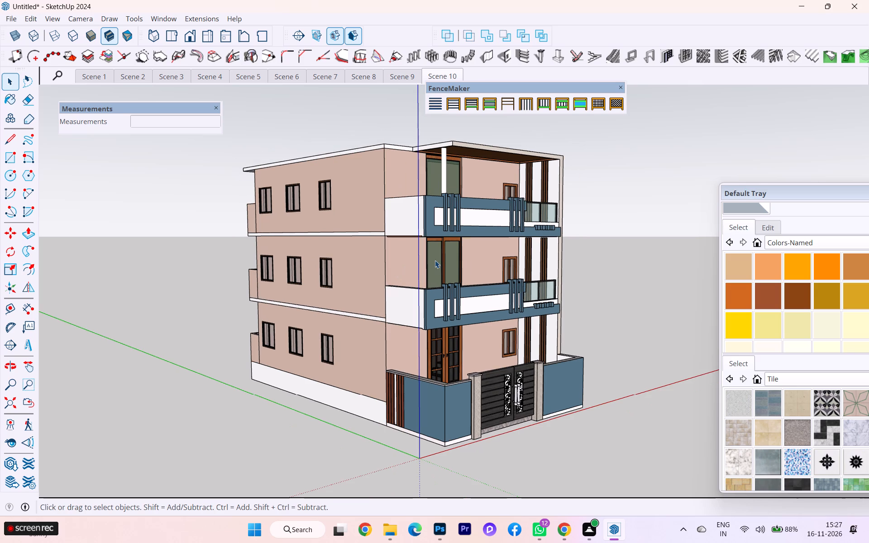
right_click(437, 75)
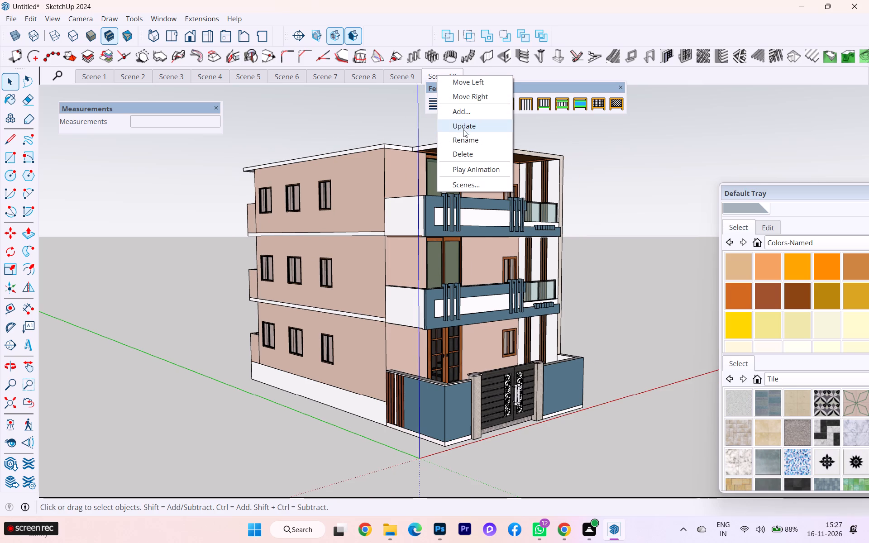
left_click(463, 129)
Examine the house's balconies and front facade up close and from the full front view.
scroll(444, 214, "up", 4)
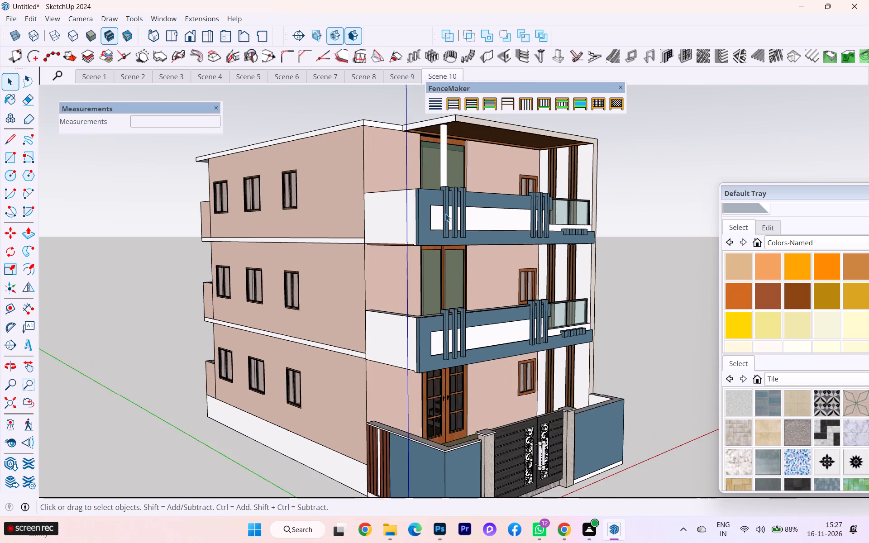
scroll(502, 249, "up", 3)
scroll(504, 252, "down", 1)
middle_click_drag(476, 276, 339, 282)
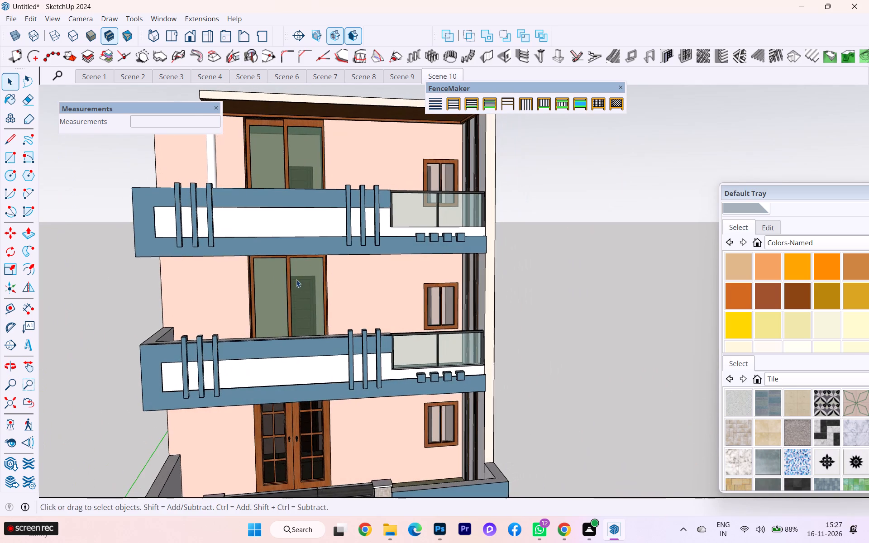
scroll(282, 216, "down", 2)
scroll(280, 215, "up", 1)
scroll(279, 215, "down", 4)
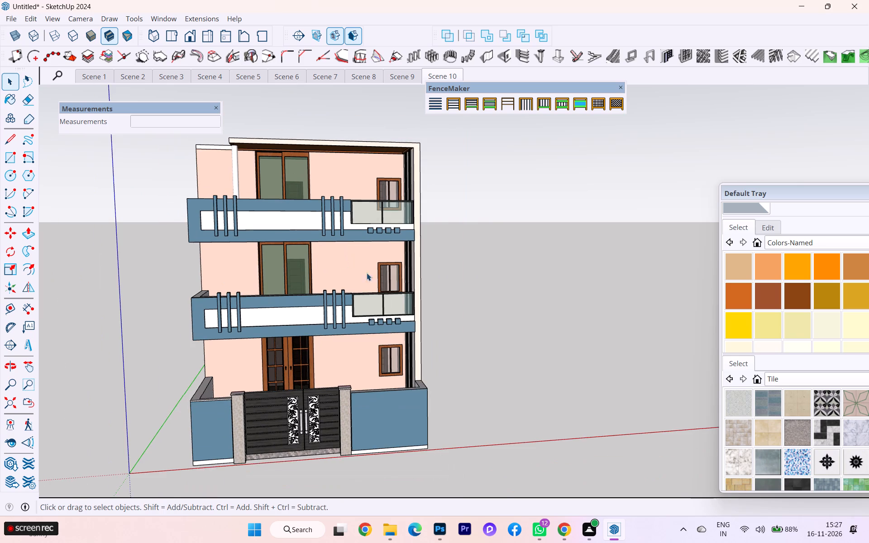
middle_click_drag(431, 288, 417, 290)
scroll(395, 256, "down", 2)
scroll(394, 257, "up", 1)
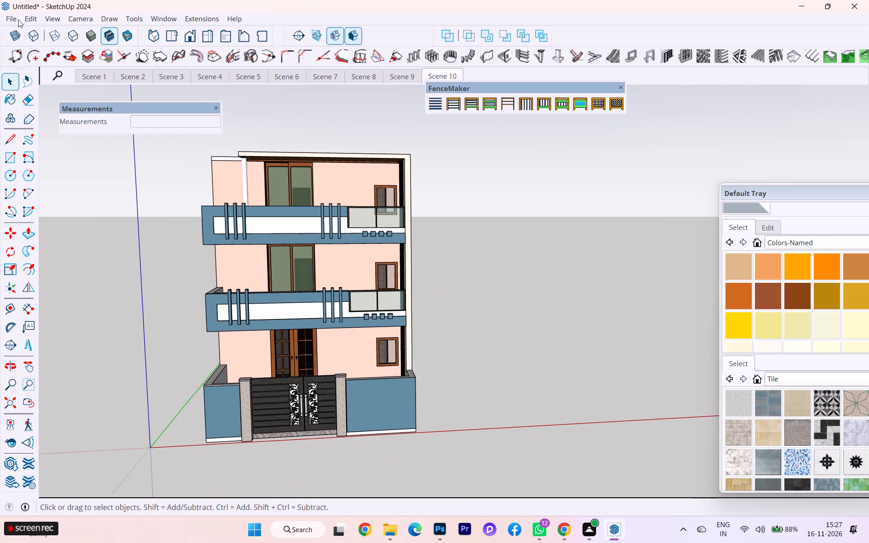
Save the model.
key("ctrl+s")
Export the scenes as an animation into the internship files folder, as a PNG image set with the file name Untitled..png.
left_click(7, 17)
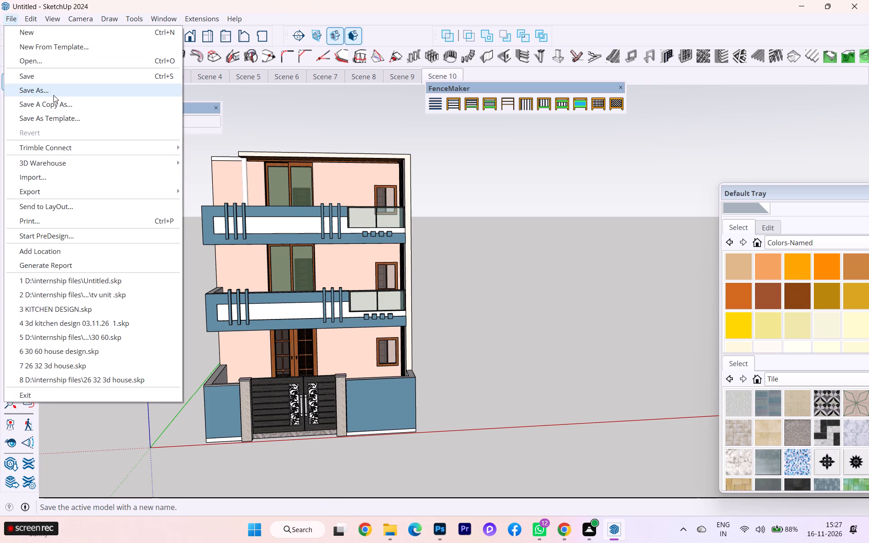
left_click(57, 192)
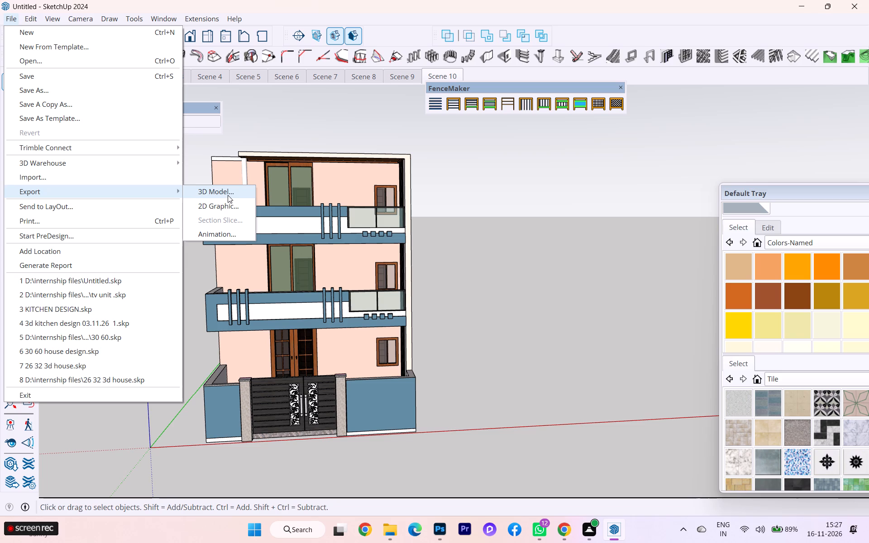
left_click(223, 236)
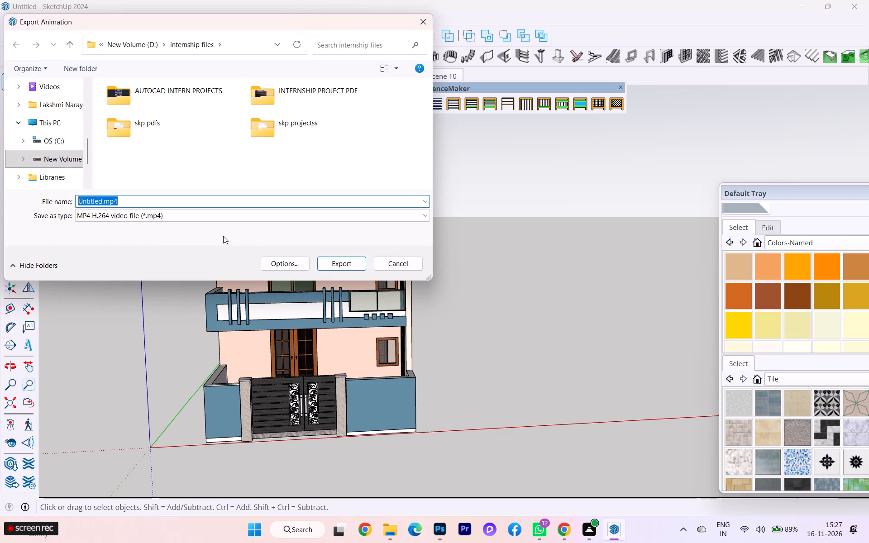
left_click(134, 217)
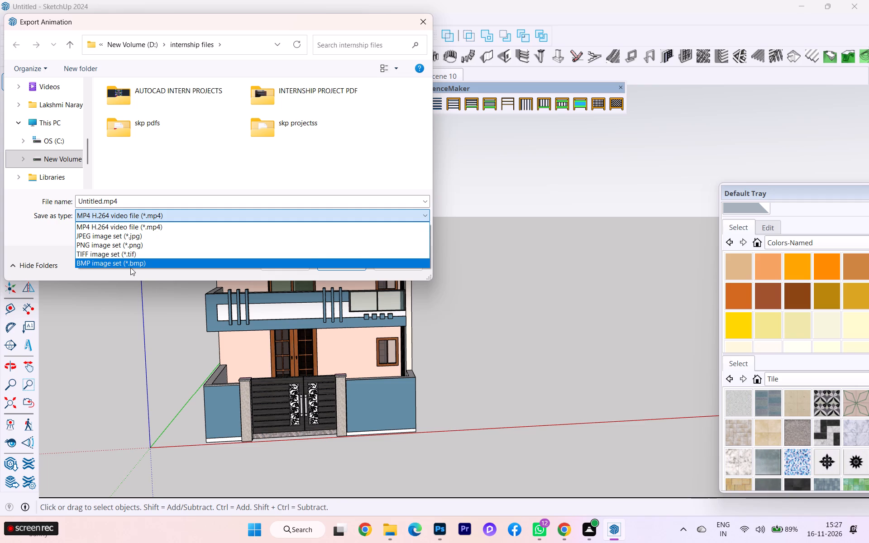
left_click(123, 200)
left_click(123, 200)
left_click(119, 202)
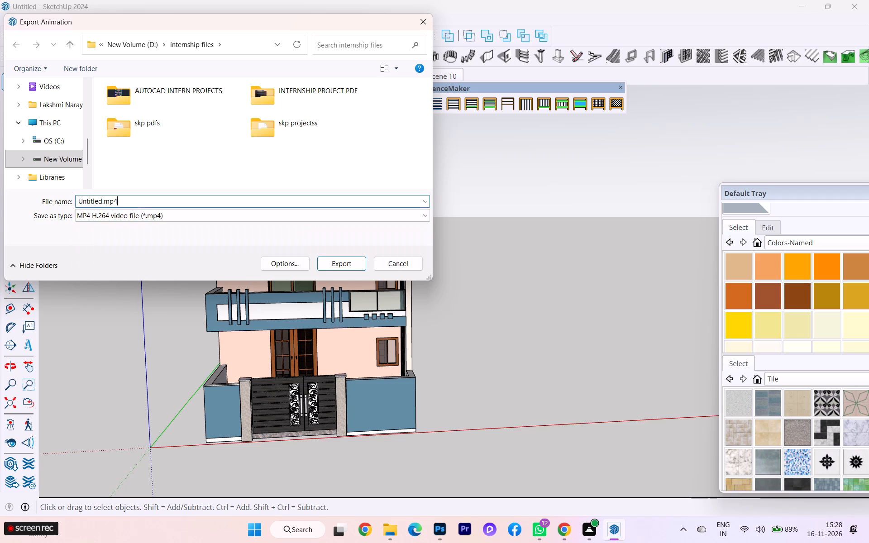
key("BackSpace")
key("3")
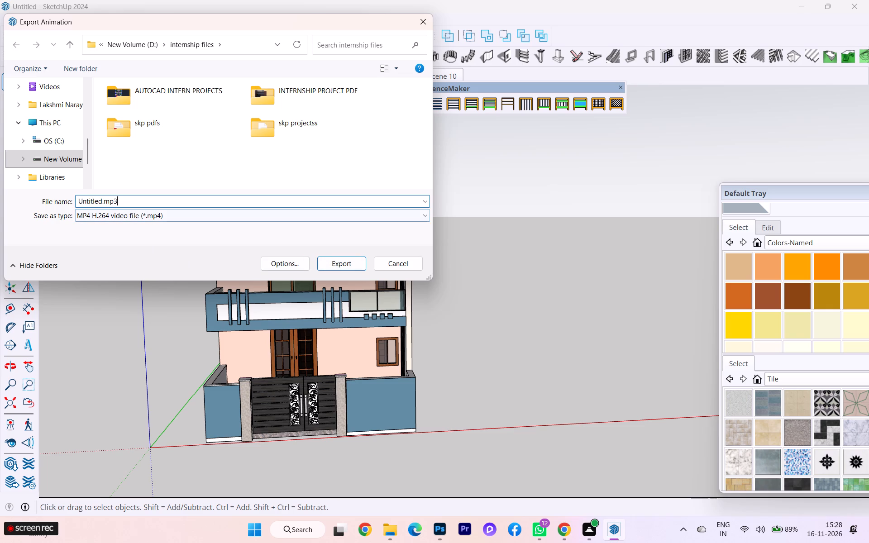
key("BackSpace")
key("BackSpace")
key("BackSpace")
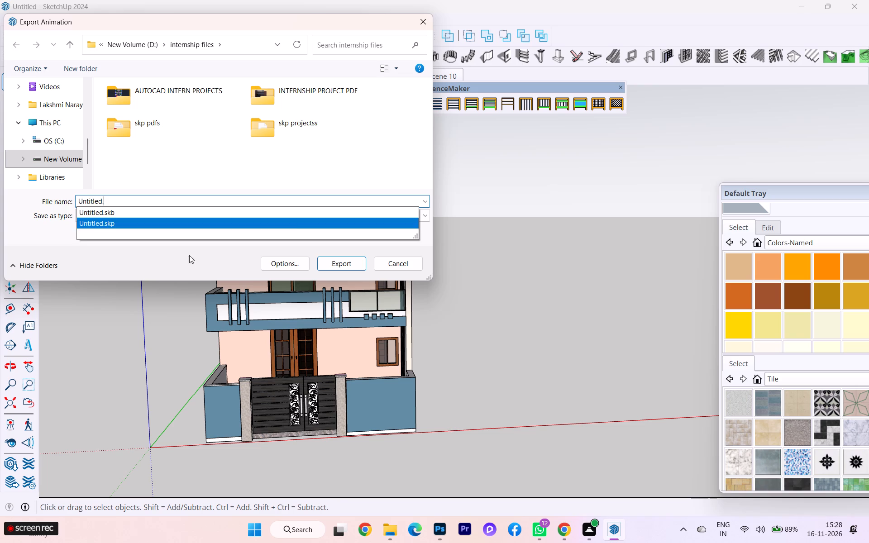
left_click(156, 272)
left_click(188, 218)
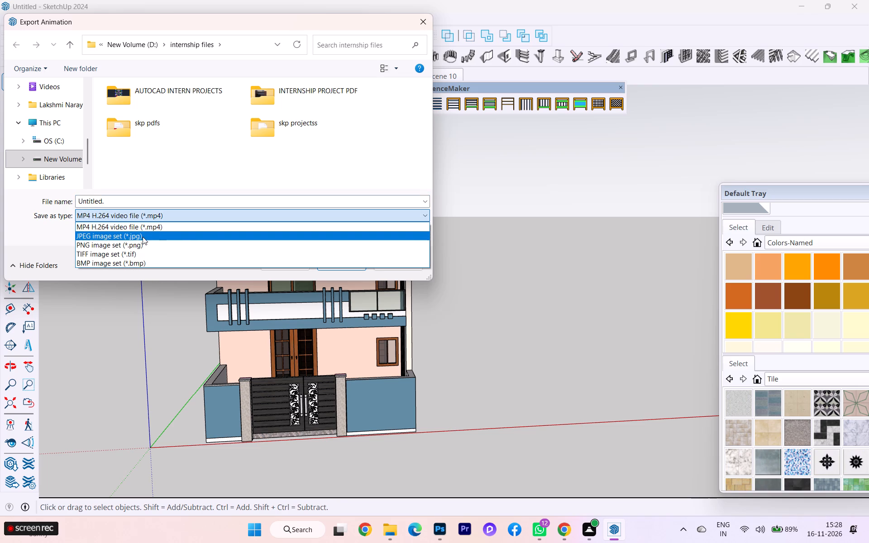
left_click(123, 244)
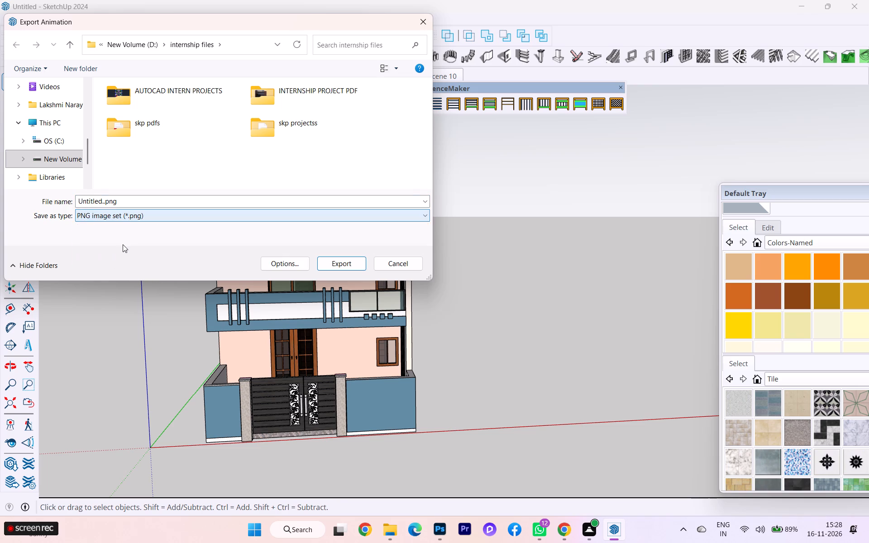
left_click(332, 264)
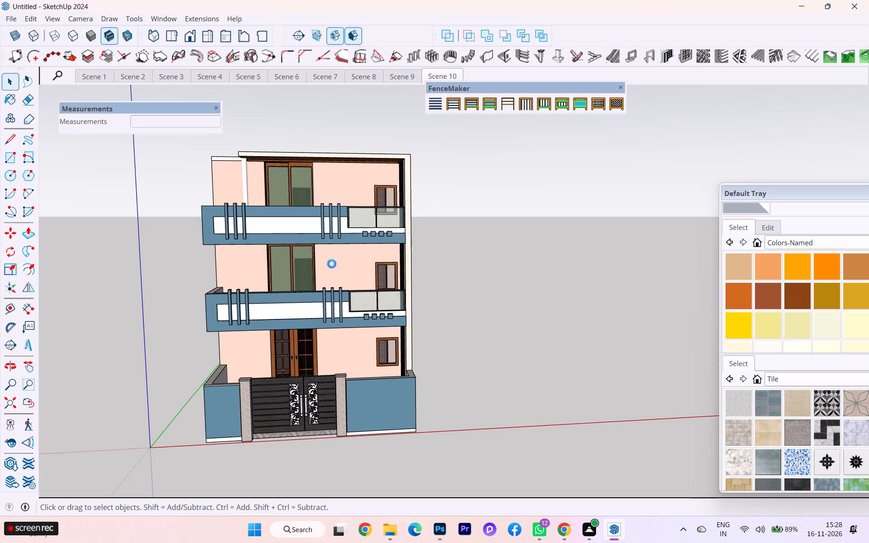
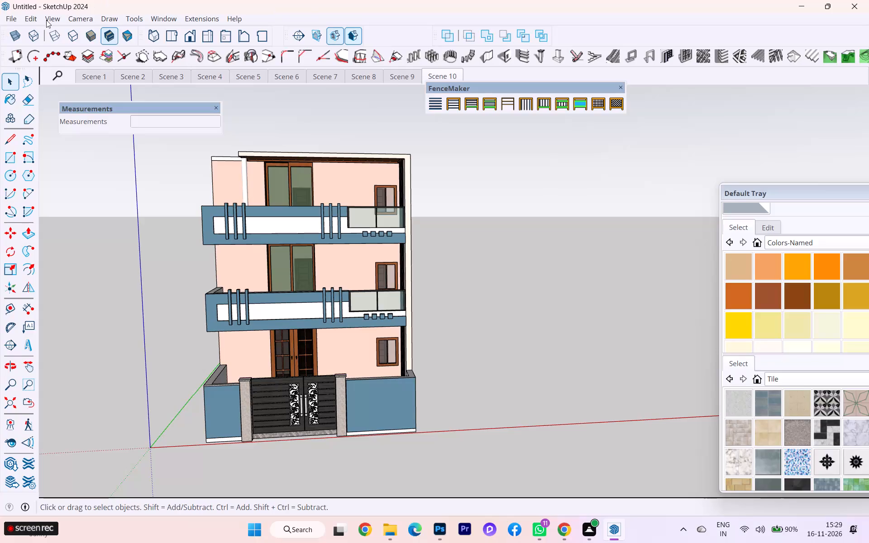
Send the house model to LayOut.
left_click(8, 18)
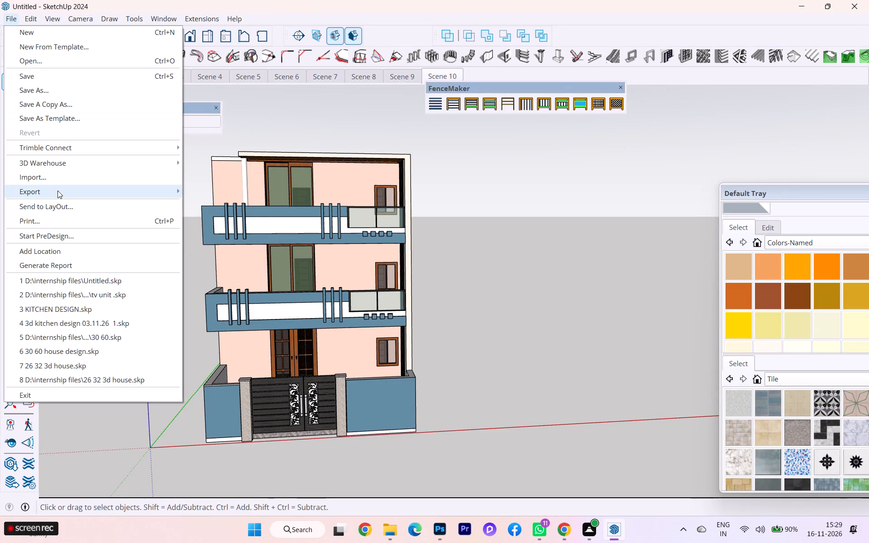
left_click(45, 210)
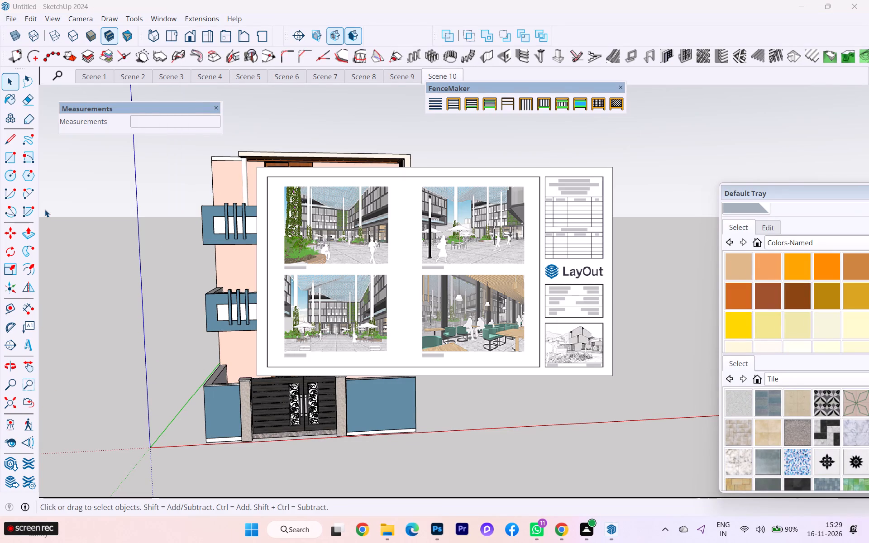
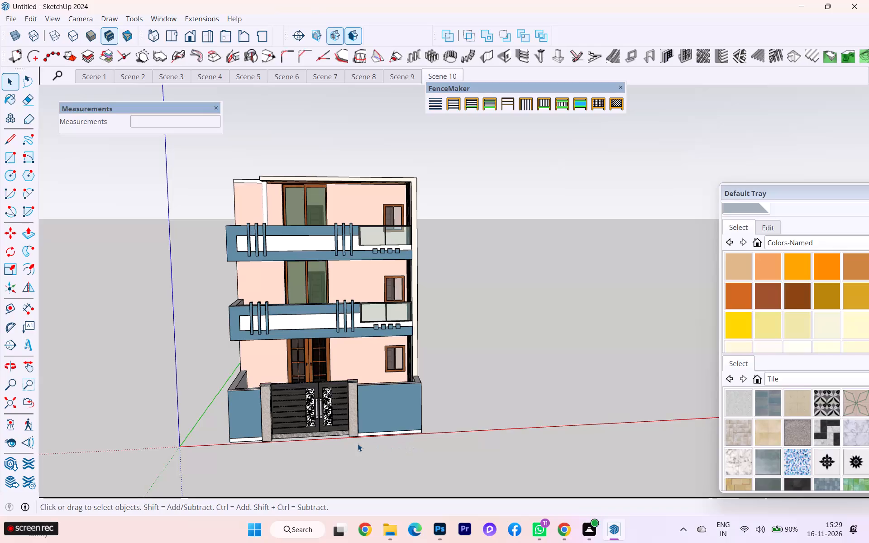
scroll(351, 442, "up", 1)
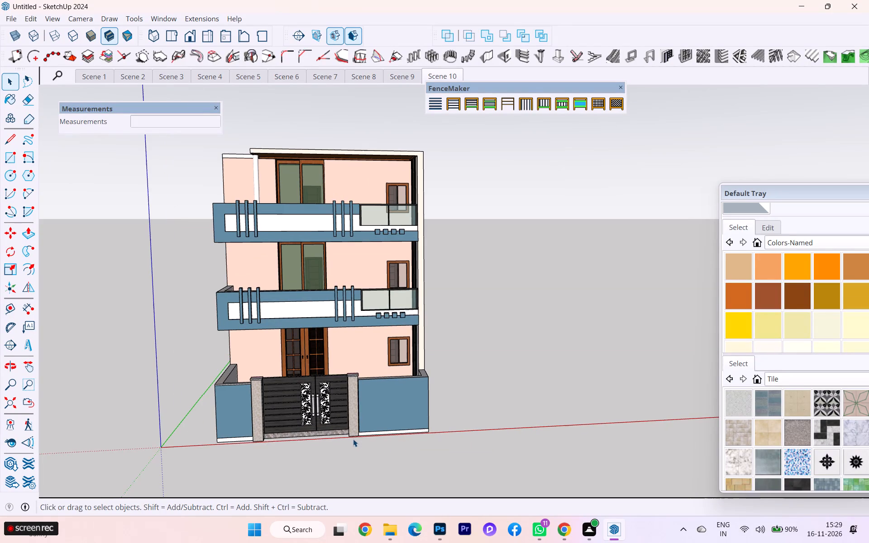
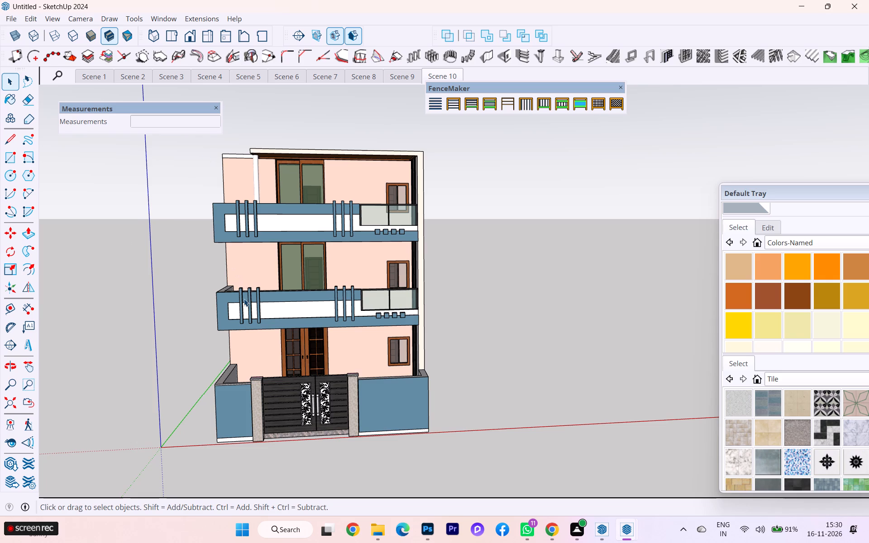
Switch to LayOut and create the presentation document from the plain-paper A3 Landscape template.
scroll(244, 299, "down", 2)
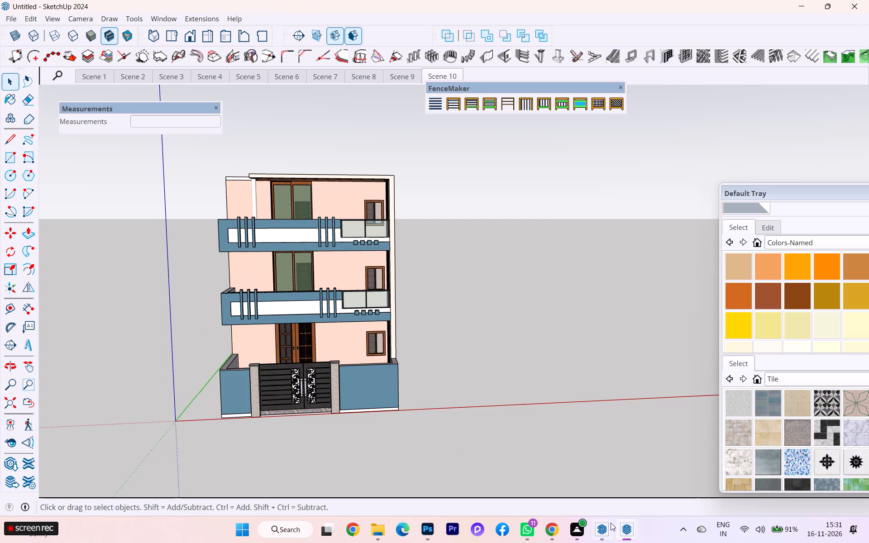
left_click(573, 468)
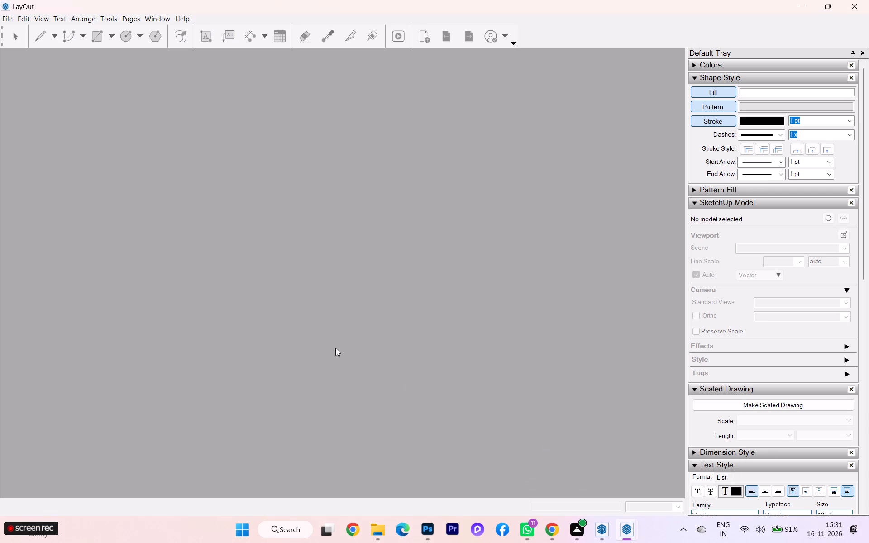
left_click(5, 17)
left_click(197, 249)
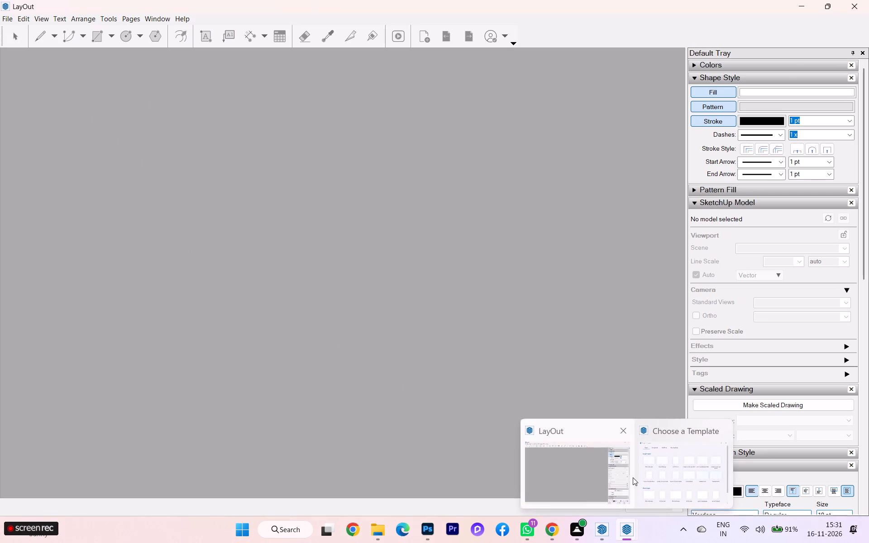
left_click(652, 469)
scroll(90, 337, "down", 1)
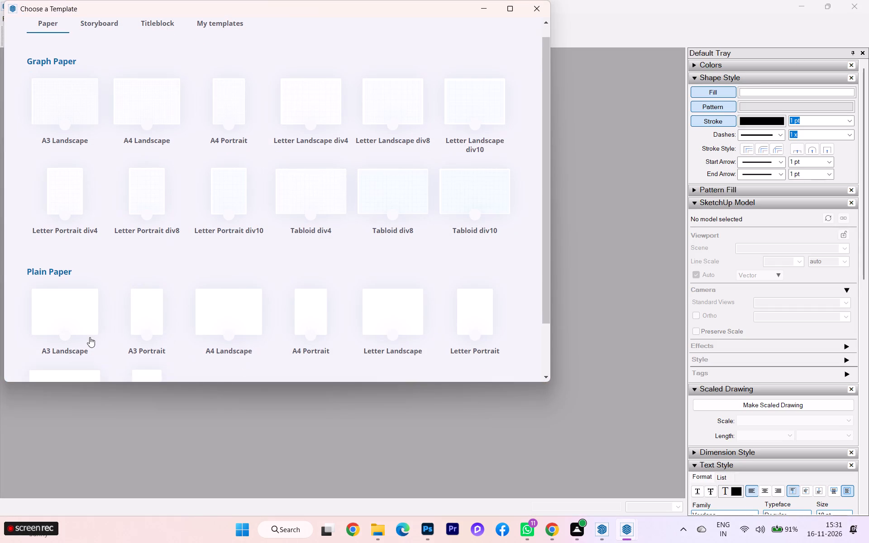
scroll(90, 337, "down", 1)
scroll(231, 193, "up", 2)
scroll(231, 193, "down", 5)
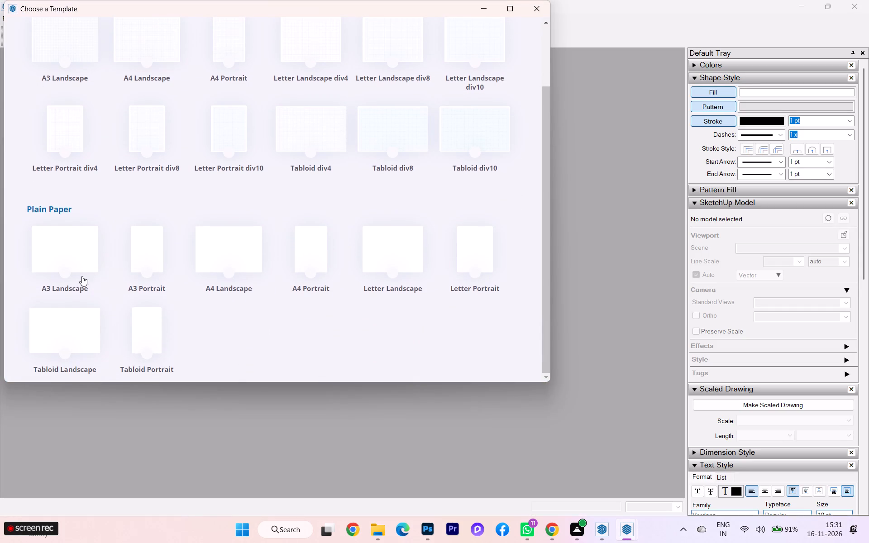
left_click(67, 261)
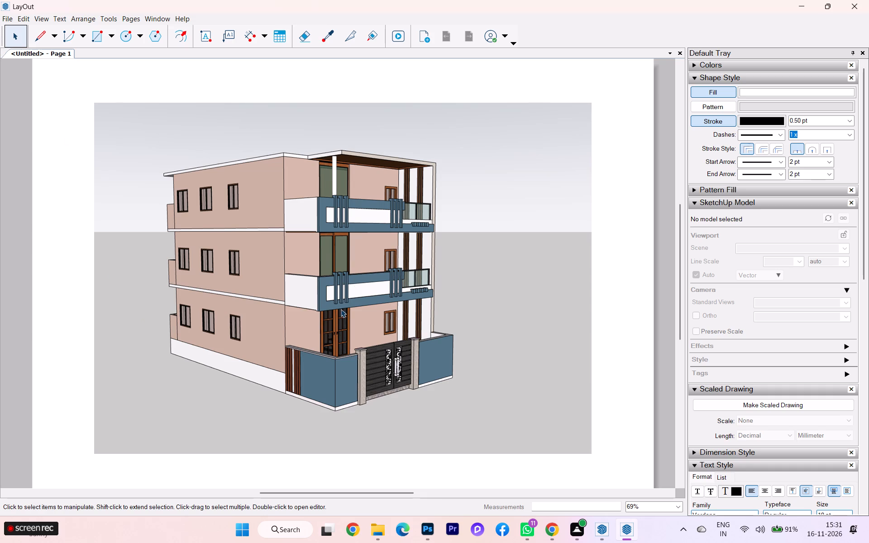
Move the house viewport to the page's upper-left corner and shrink it to about 60% of the page width.
scroll(284, 339, "down", 2)
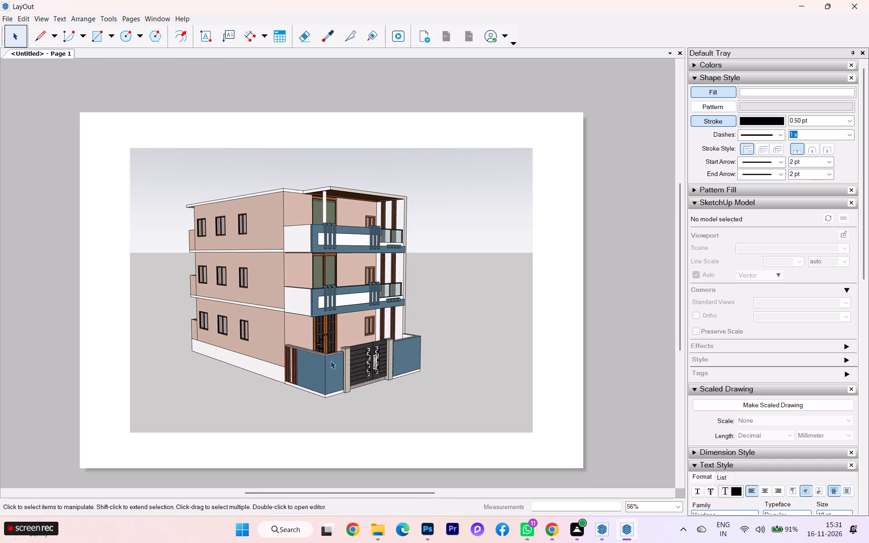
scroll(329, 361, "up", 1)
left_click(328, 362)
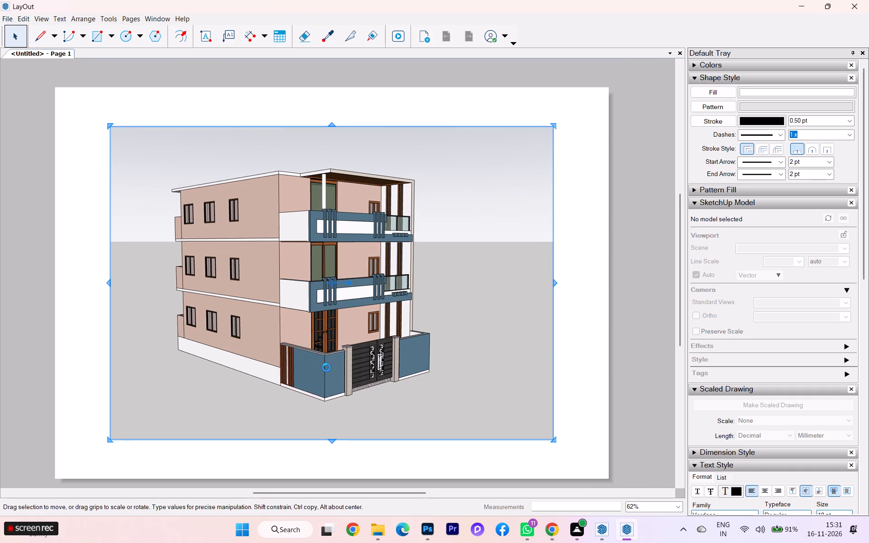
left_click(320, 370)
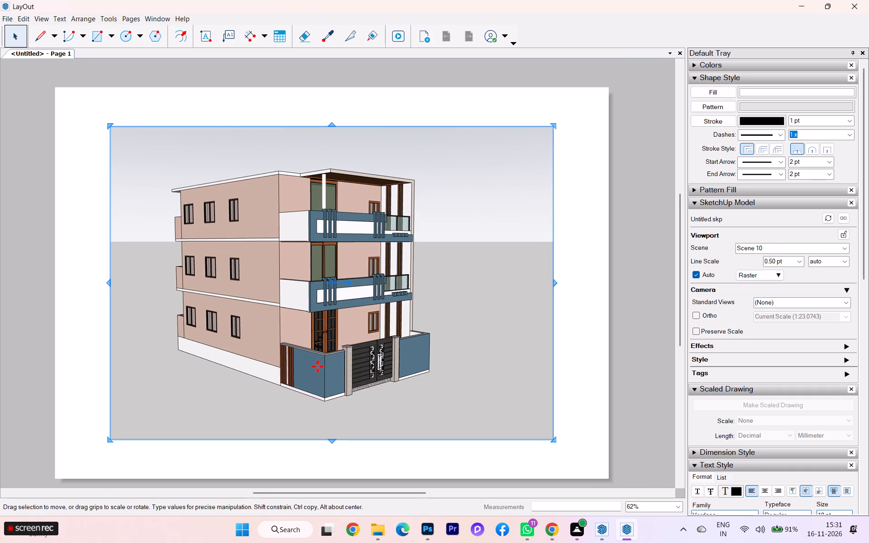
left_click_drag(305, 352, 224, 281)
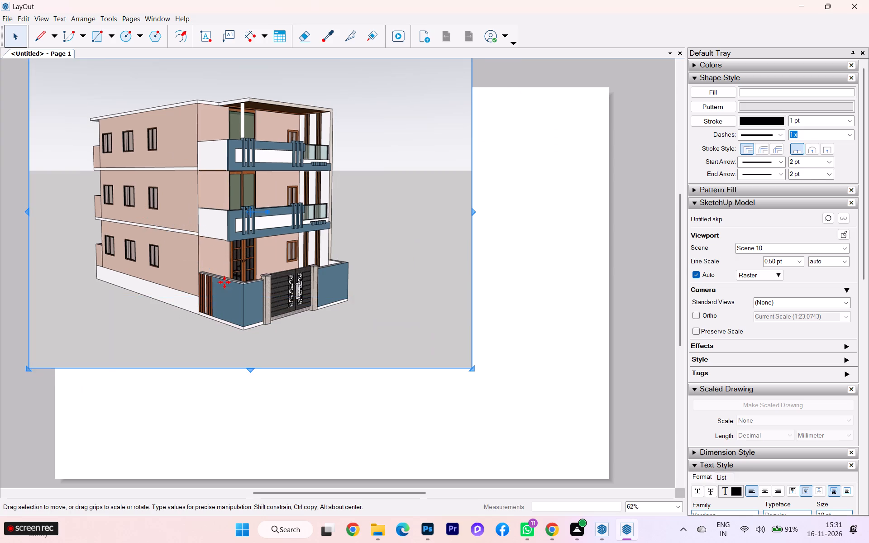
scroll(251, 316, "down", 3)
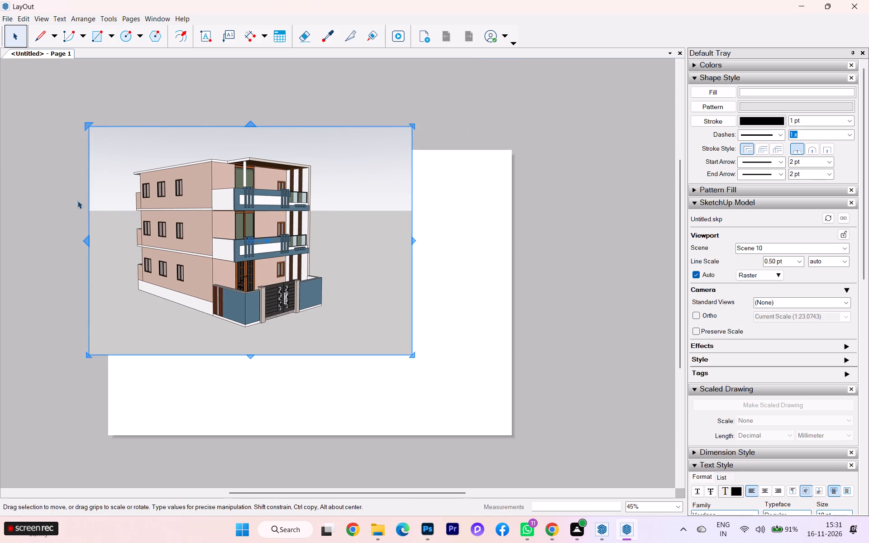
left_click_drag(87, 238, 136, 236)
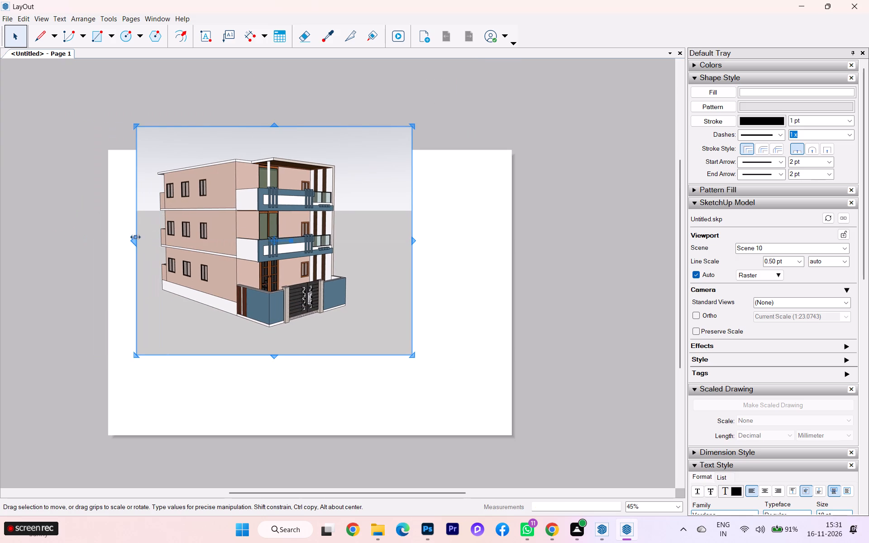
left_click_drag(413, 241, 354, 241)
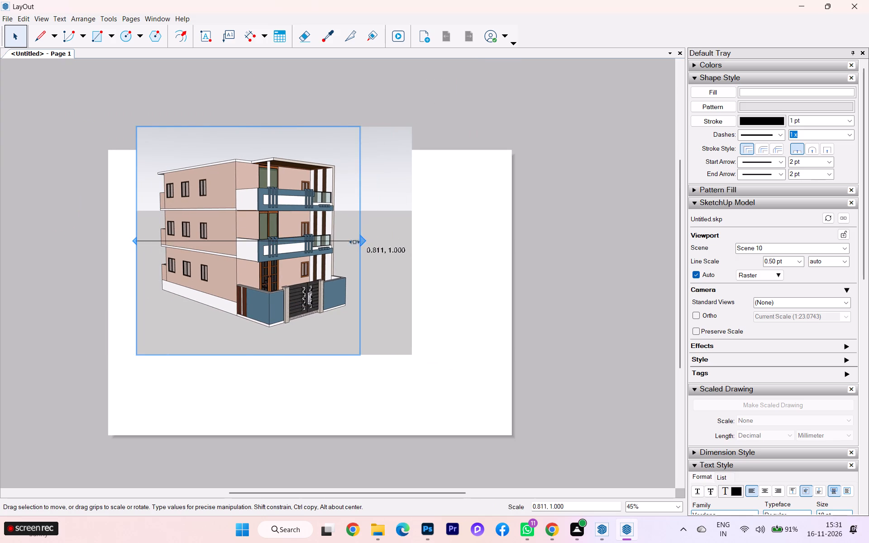
left_click_drag(354, 241, 353, 242)
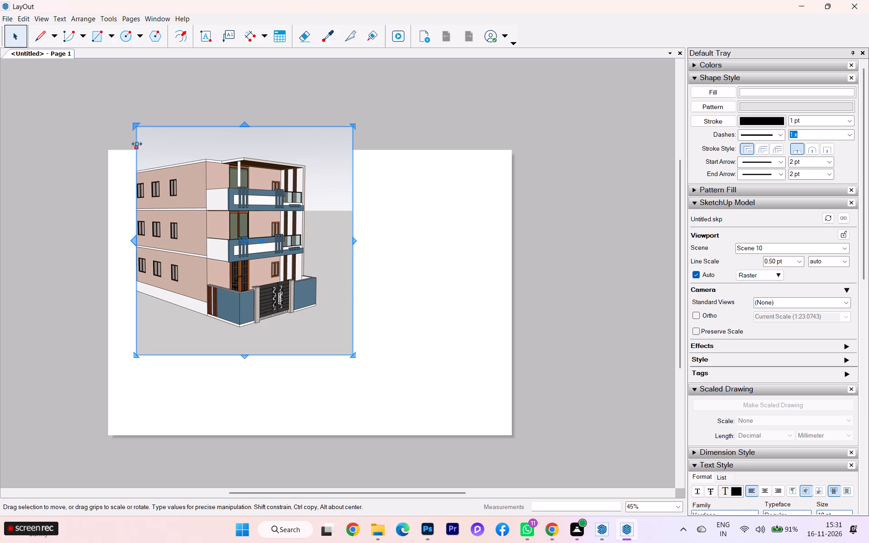
left_click_drag(135, 124, 110, 153)
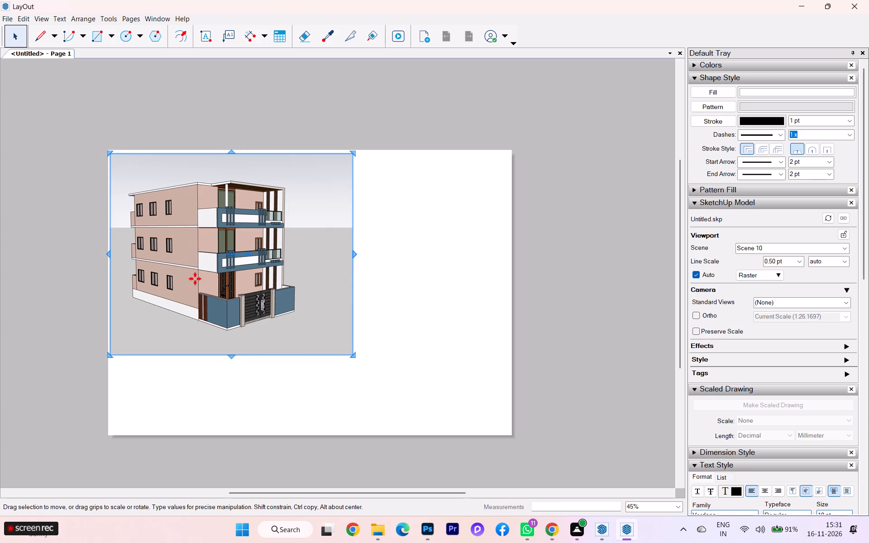
Nudge the house viewport slightly down from the page's top edge.
left_click(228, 250)
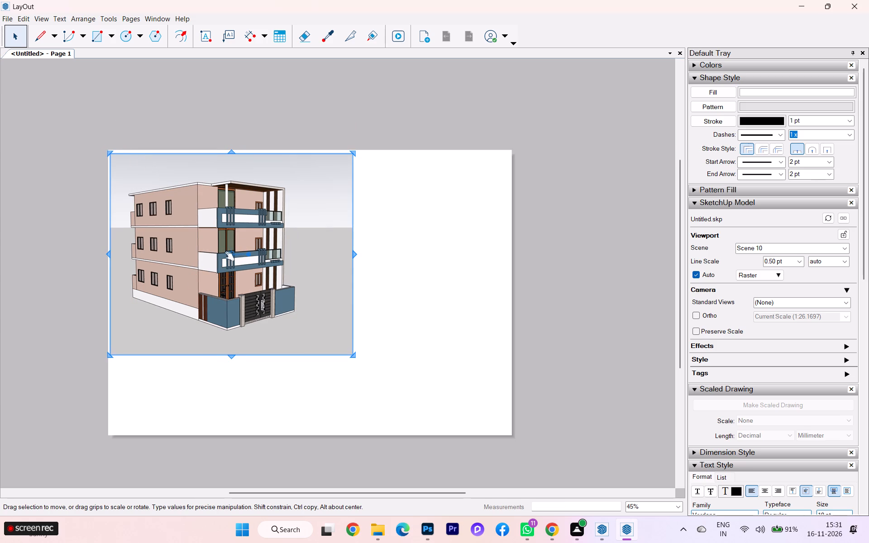
scroll(228, 255, "up", 1)
left_click(228, 256)
scroll(228, 256, "up", 2)
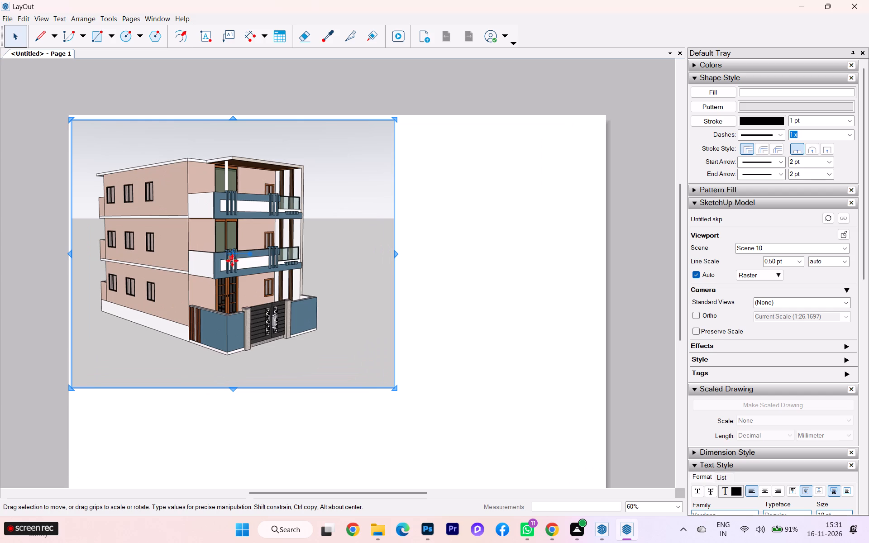
left_click(213, 258)
left_click_drag(233, 252, 253, 256)
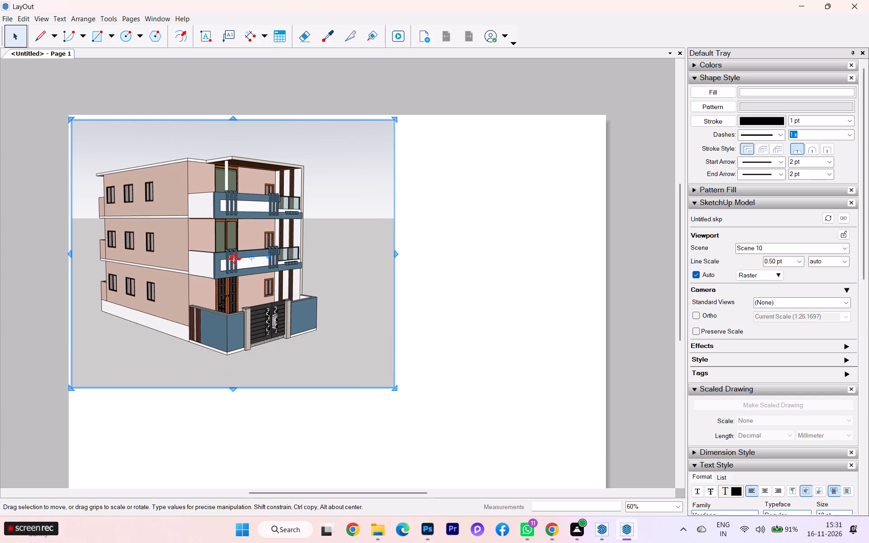
left_click_drag(232, 256, 251, 260)
Edit the viewport's 3D view, panning and zooming the camera until the whole house fills most of the frame, and close the edit.
left_click(227, 258)
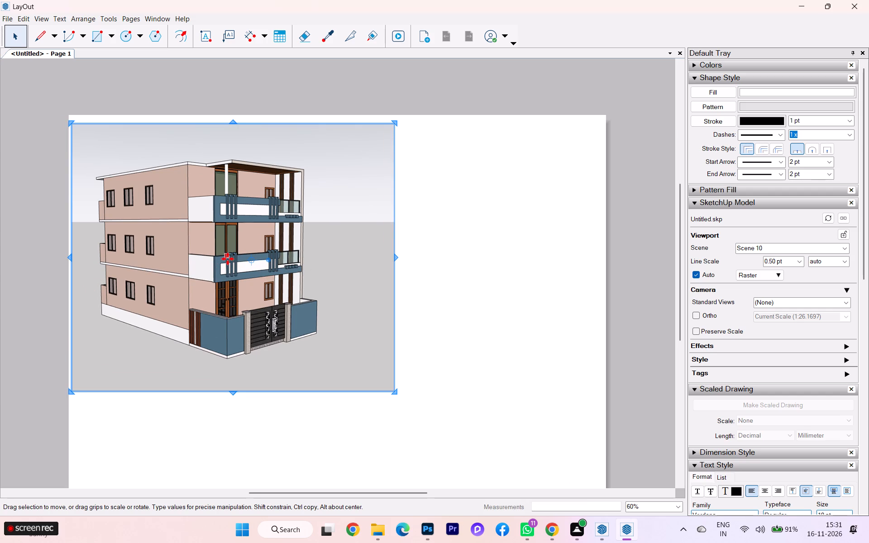
double_click(227, 258)
left_click_drag(251, 258, 266, 257)
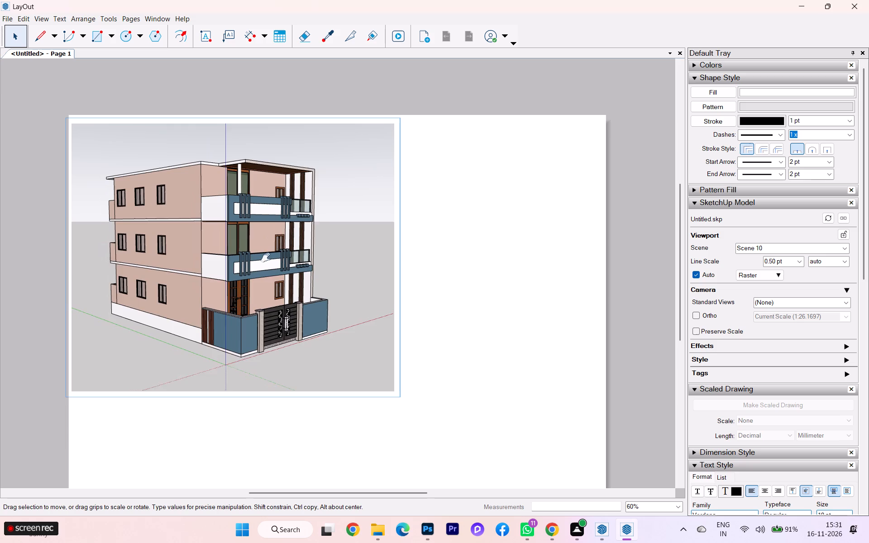
left_click_drag(266, 257, 233, 293)
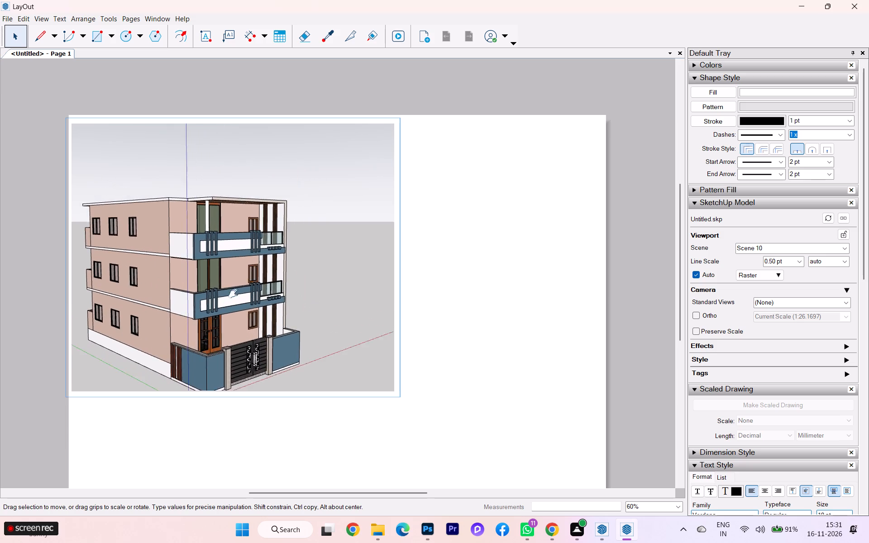
left_click_drag(233, 293, 245, 276)
scroll(217, 311, "up", 1)
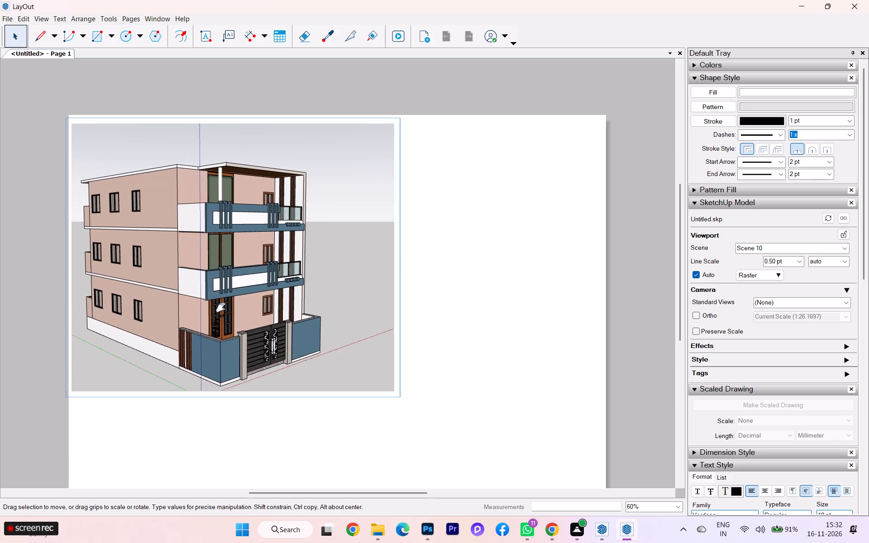
scroll(224, 305, "up", 1)
scroll(267, 298, "down", 2)
scroll(215, 310, "up", 2)
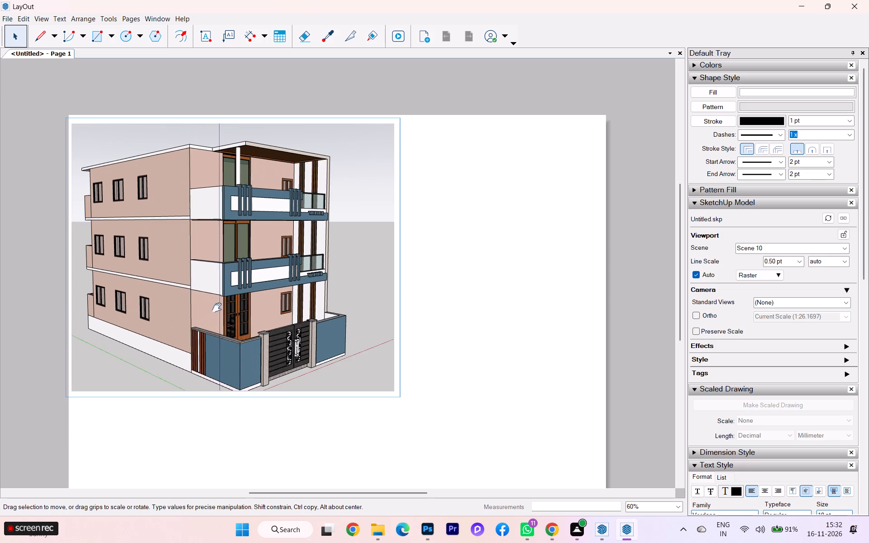
scroll(217, 308, "up", 1)
scroll(217, 308, "down", 1)
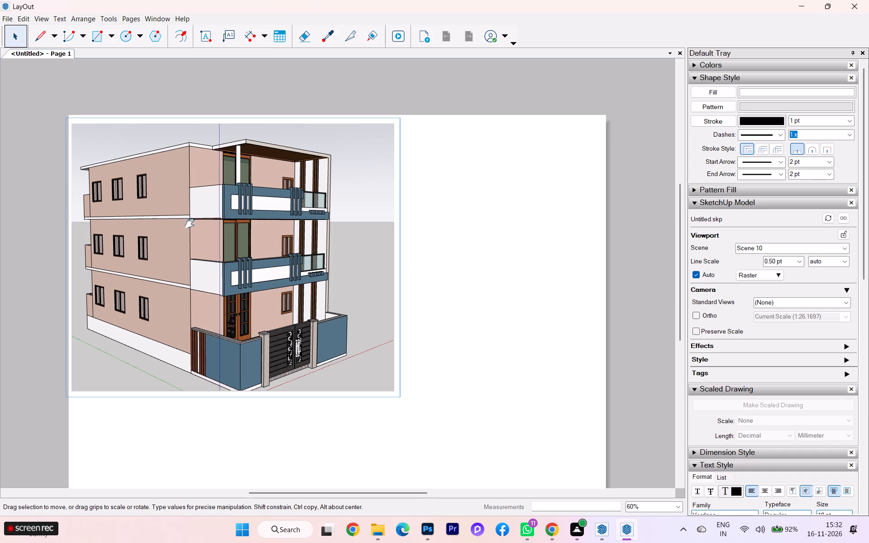
scroll(190, 228, "down", 1)
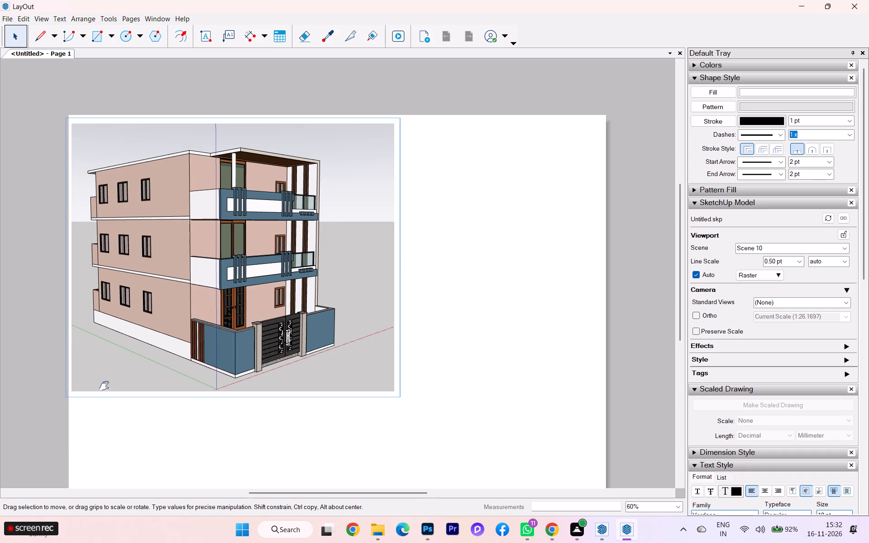
left_click(104, 398)
left_click(105, 392)
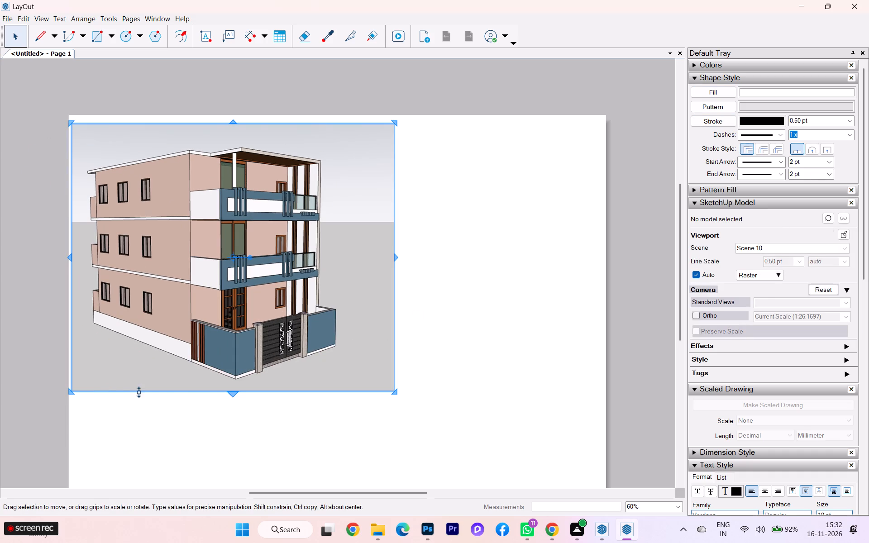
Crop the viewport's bottom, left and right edges closer to the house, leaving a small margin from the page's left edge.
left_click_drag(228, 393, 228, 385)
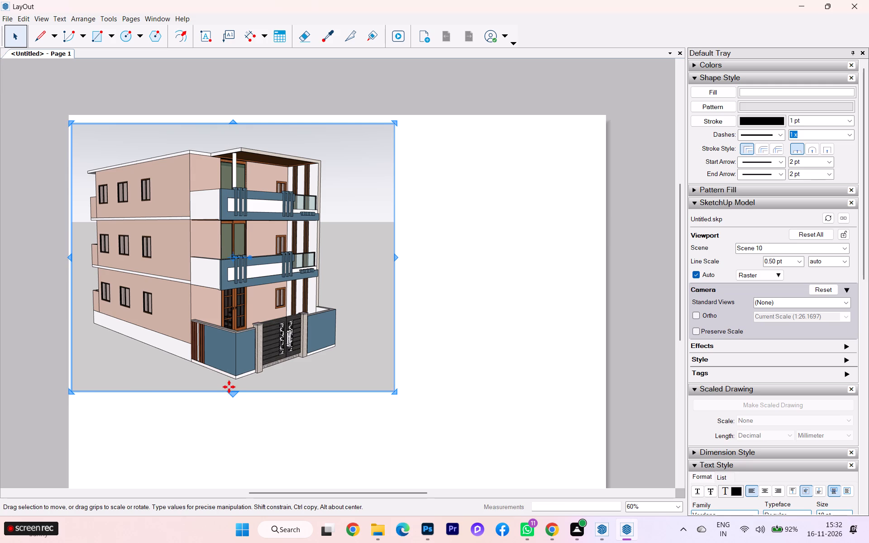
left_click_drag(233, 392, 234, 386)
left_click_drag(232, 393, 232, 384)
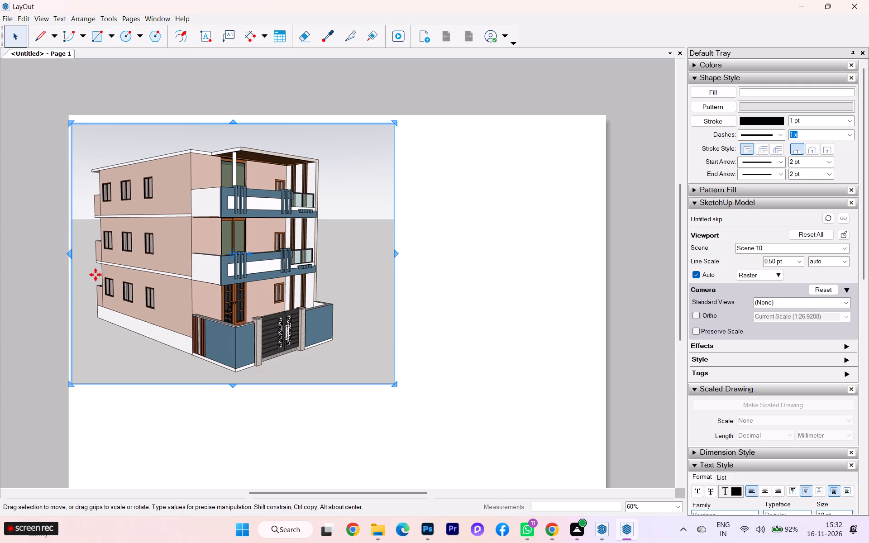
left_click_drag(67, 249, 76, 248)
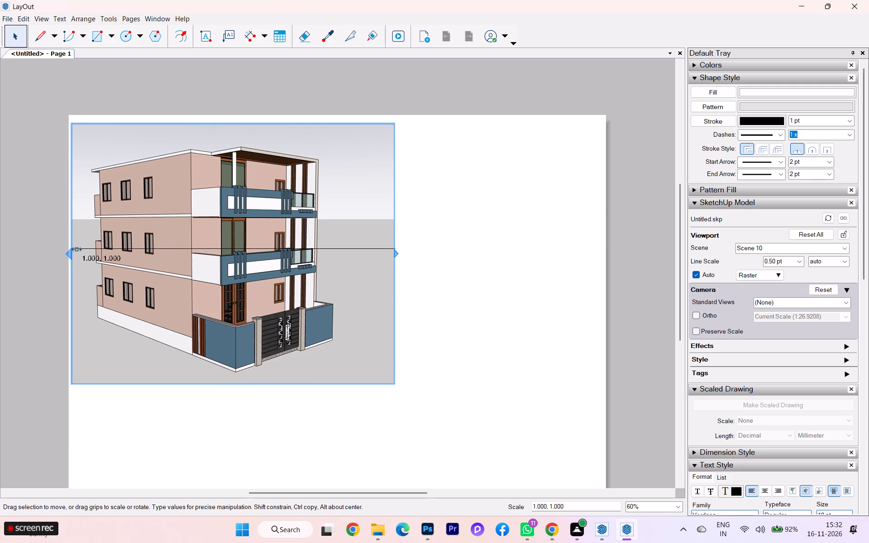
left_click_drag(76, 248, 82, 248)
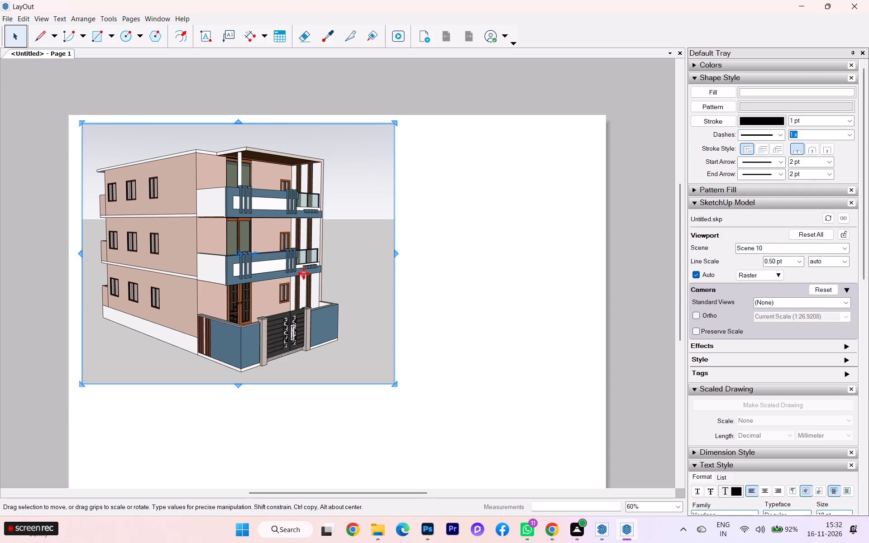
left_click_drag(398, 253, 369, 257)
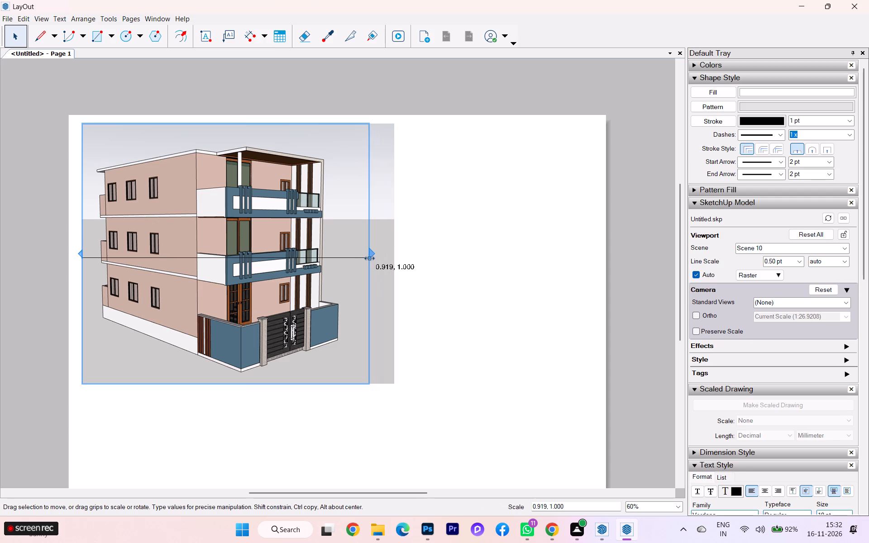
left_click_drag(369, 257, 356, 258)
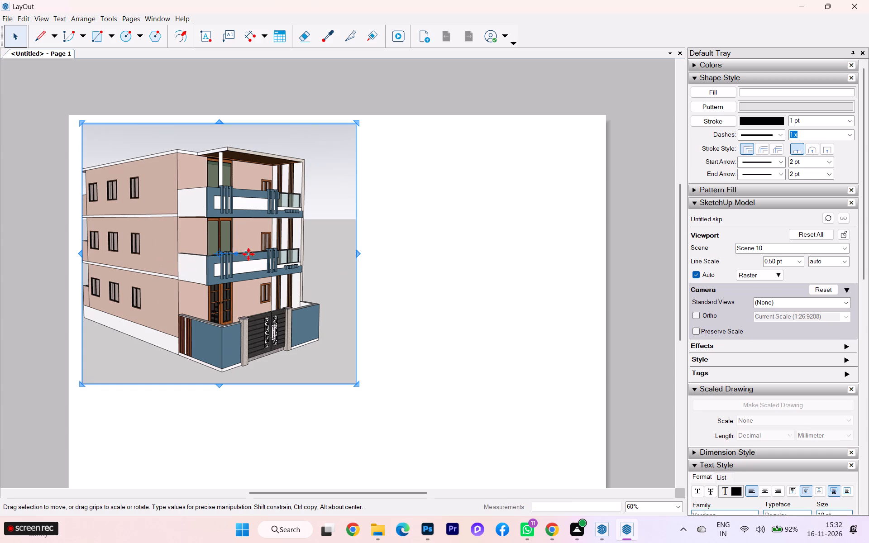
Edit the house viewport's 3D view, orbiting, panning and zooming until the whole house sits centred in the frame, and close the edit.
left_click_drag(218, 251, 225, 251)
left_click(220, 252)
left_click_drag(220, 252, 232, 253)
double_click(220, 252)
left_click_drag(224, 251, 234, 252)
scroll(223, 262, "up", 1)
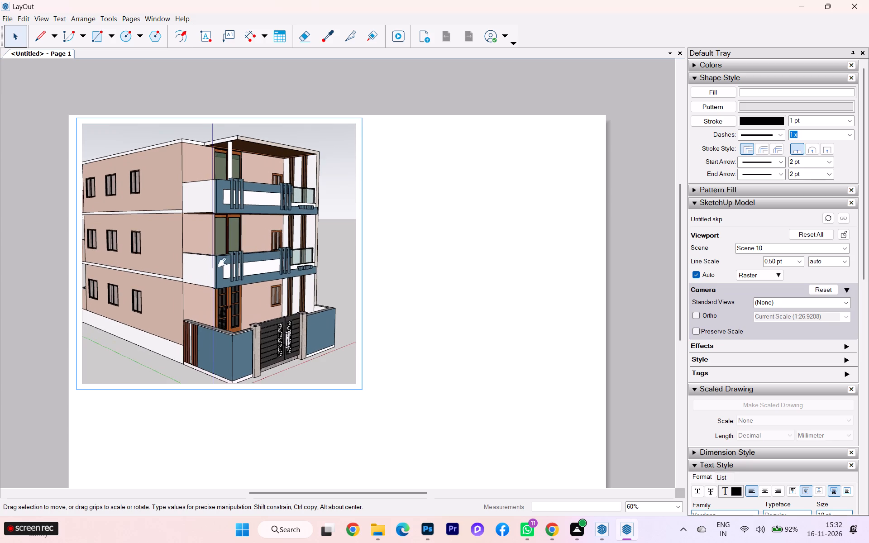
scroll(244, 264, "down", 1)
scroll(214, 266, "up", 1)
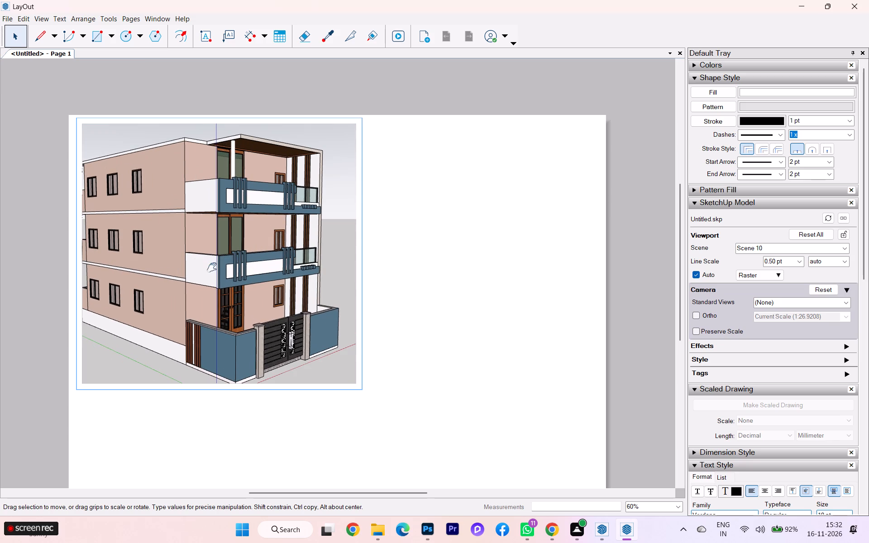
middle_click_drag(212, 267, 197, 268)
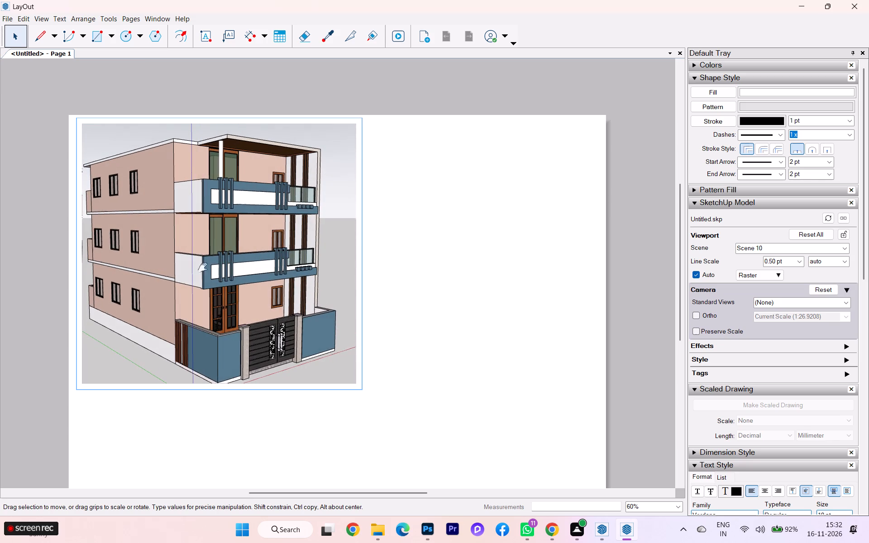
left_click_drag(206, 271, 220, 273)
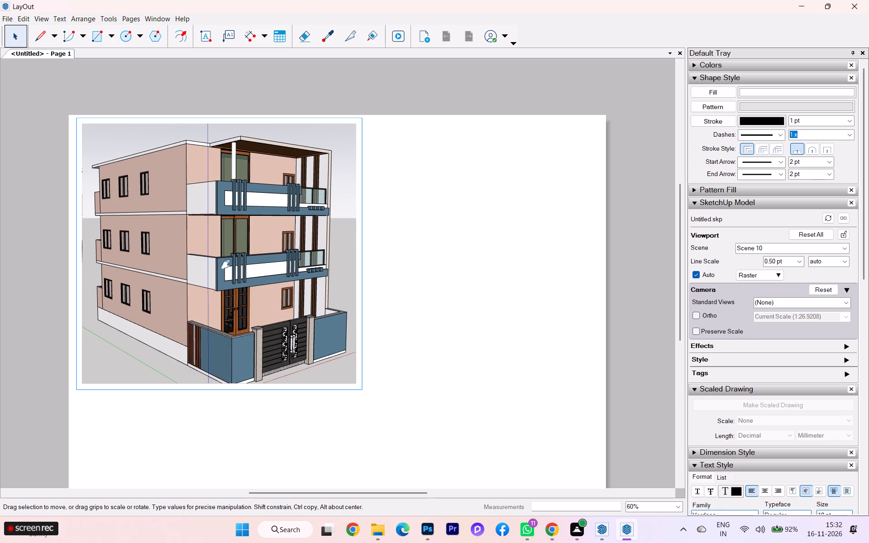
scroll(210, 272, "up", 1)
scroll(253, 275, "down", 1)
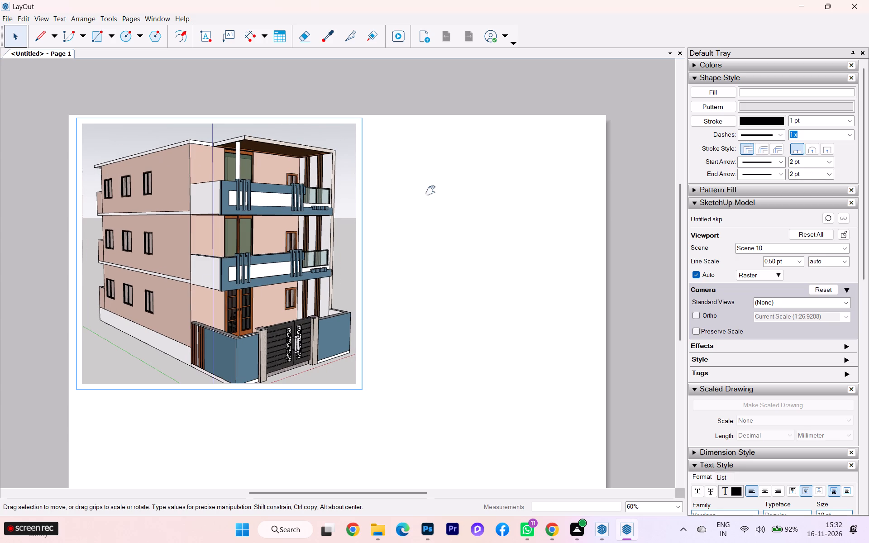
left_click(409, 179)
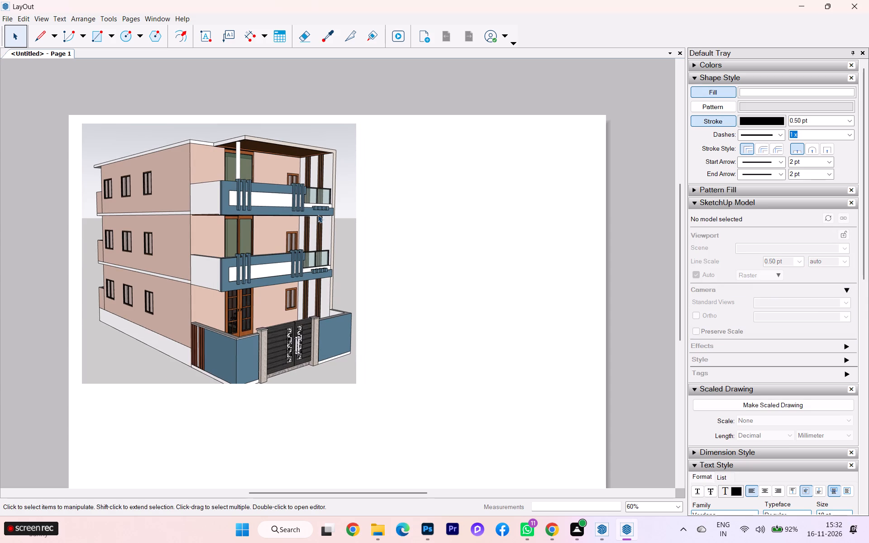
Set the document's paper size to A0 (841 mm x 1189 mm) in landscape.
left_click(4, 14)
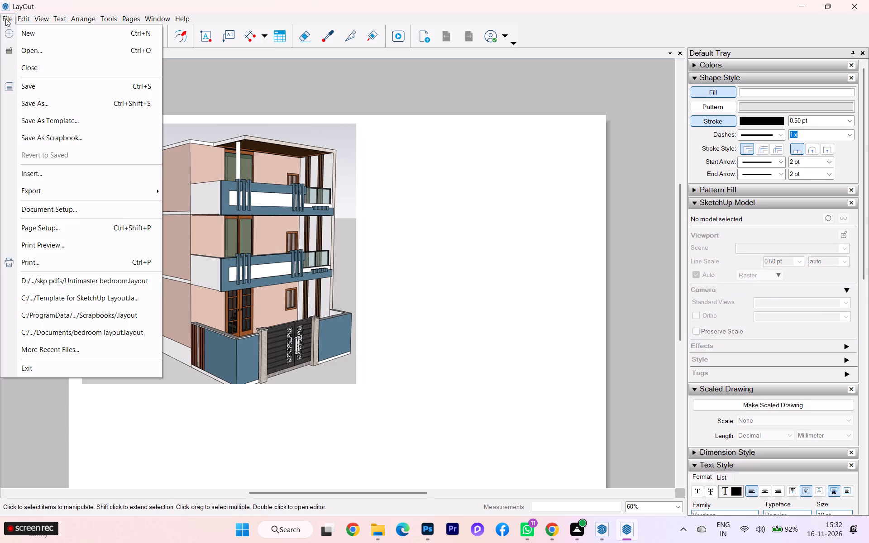
left_click(43, 209)
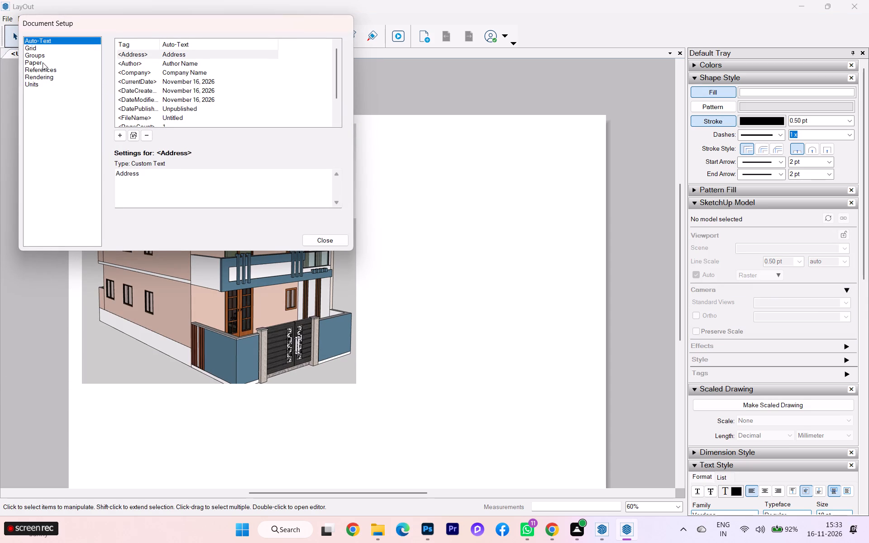
left_click(42, 62)
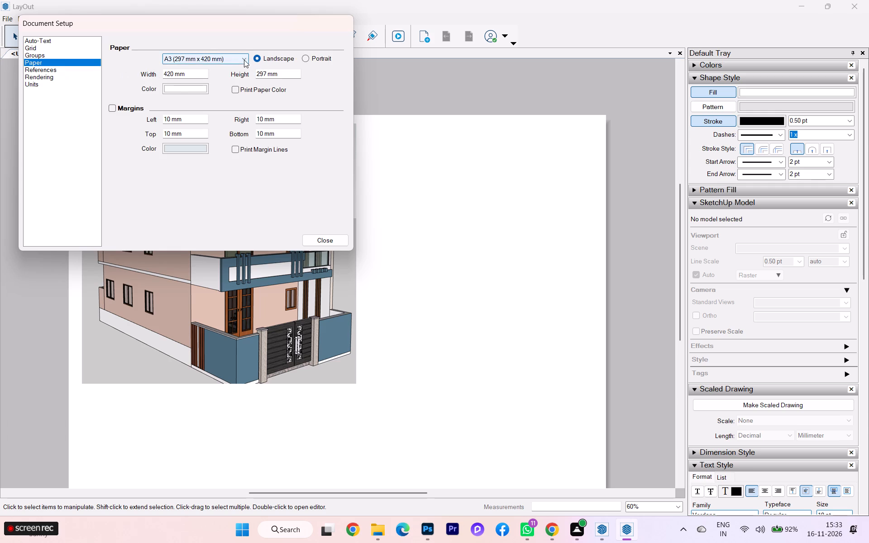
left_click(244, 58)
scroll(174, 89, "up", 1)
scroll(174, 89, "down", 1)
scroll(174, 89, "up", 4)
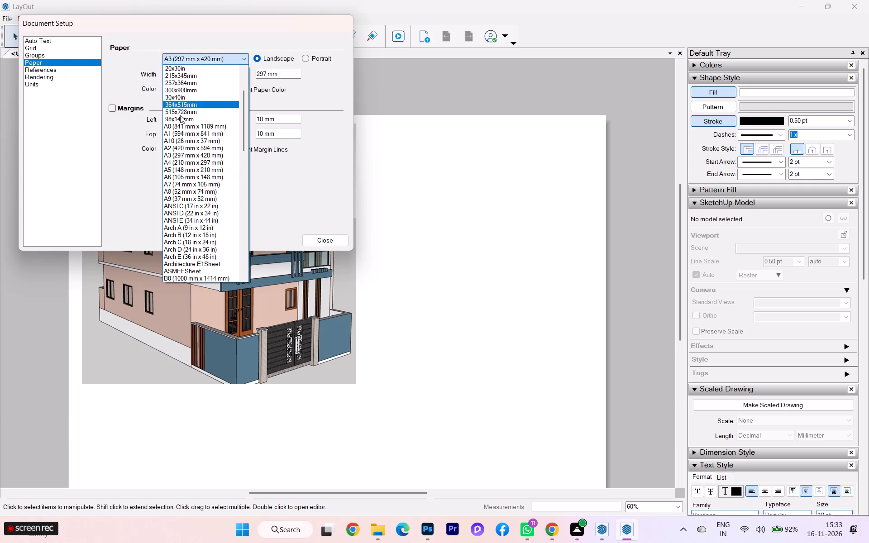
left_click(177, 128)
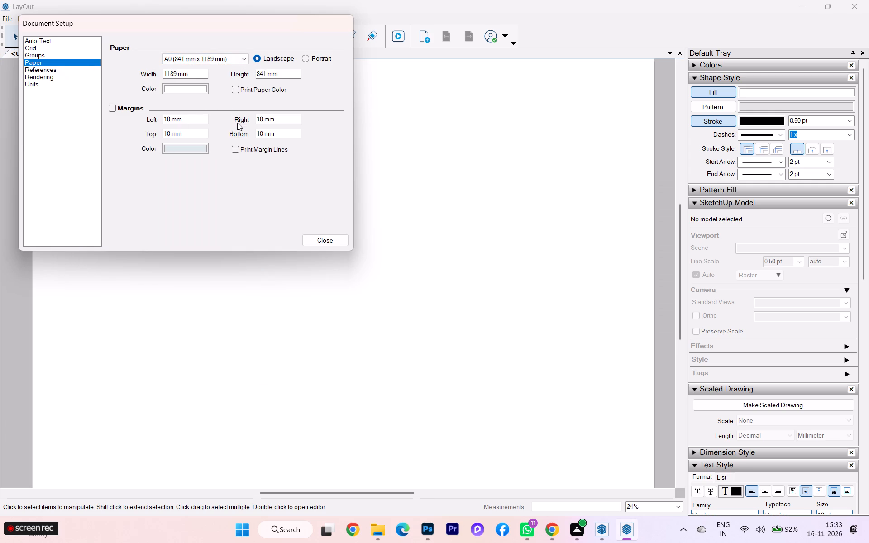
Set the document's length units to decimal inches and close the document setup.
left_click(37, 81)
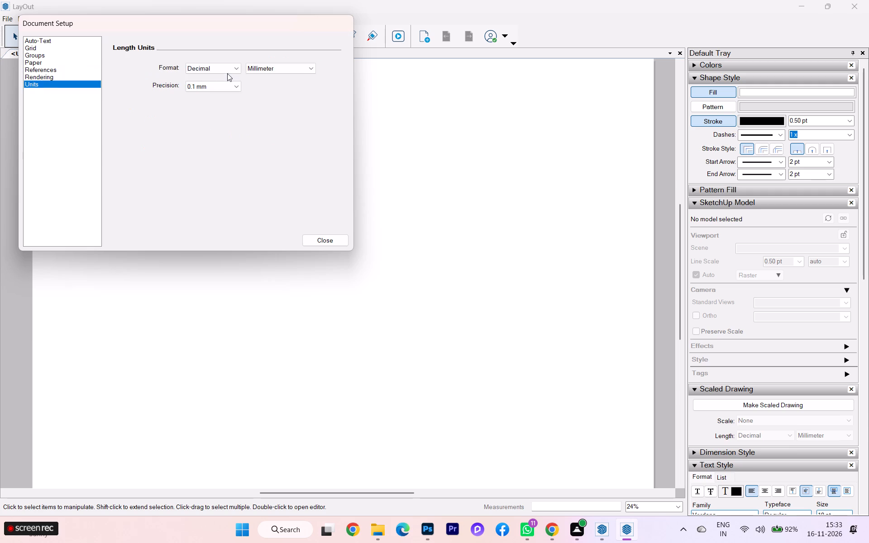
left_click(265, 69)
left_click(265, 78)
left_click(318, 240)
Enlarge the house viewport to about 1.4 times its size, extend its right edge, and shift it slightly away from the page's left edge.
left_click(137, 152)
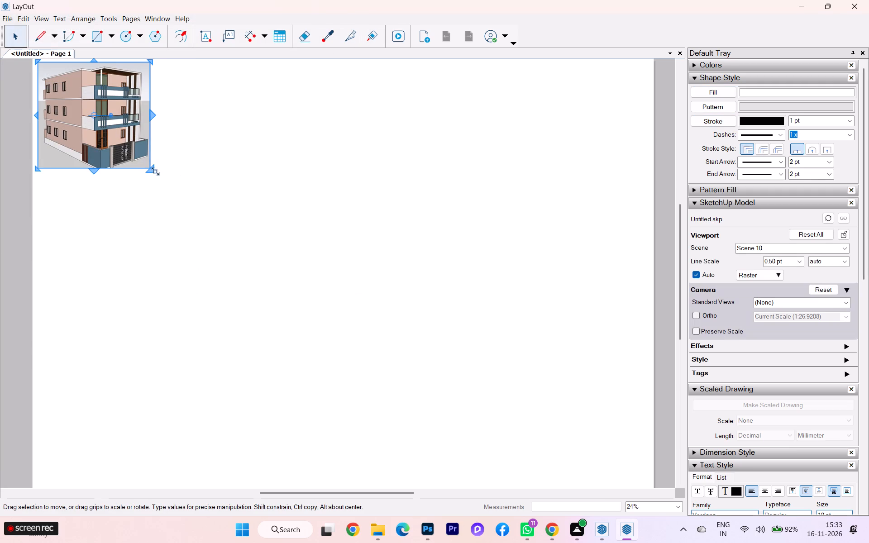
left_click_drag(152, 171, 189, 209)
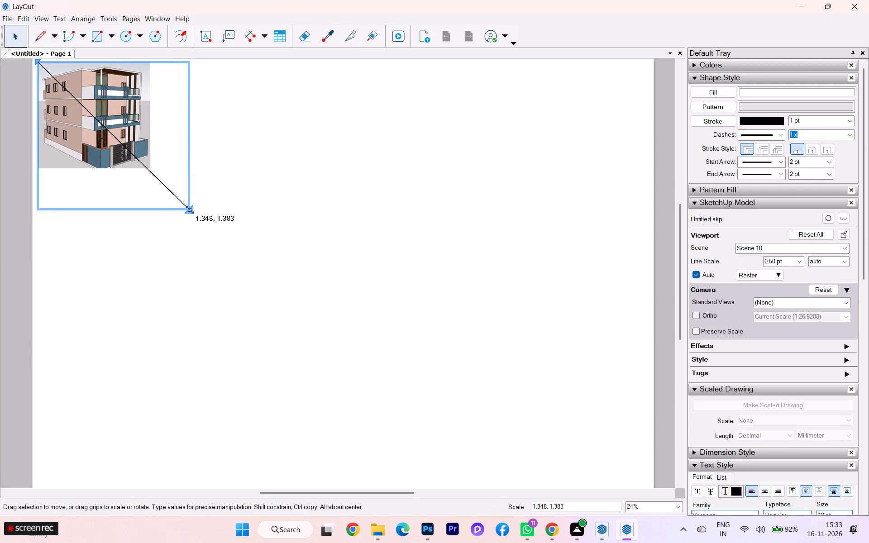
left_click_drag(189, 209, 196, 215)
left_click_drag(197, 138, 220, 143)
left_click_drag(145, 144, 148, 144)
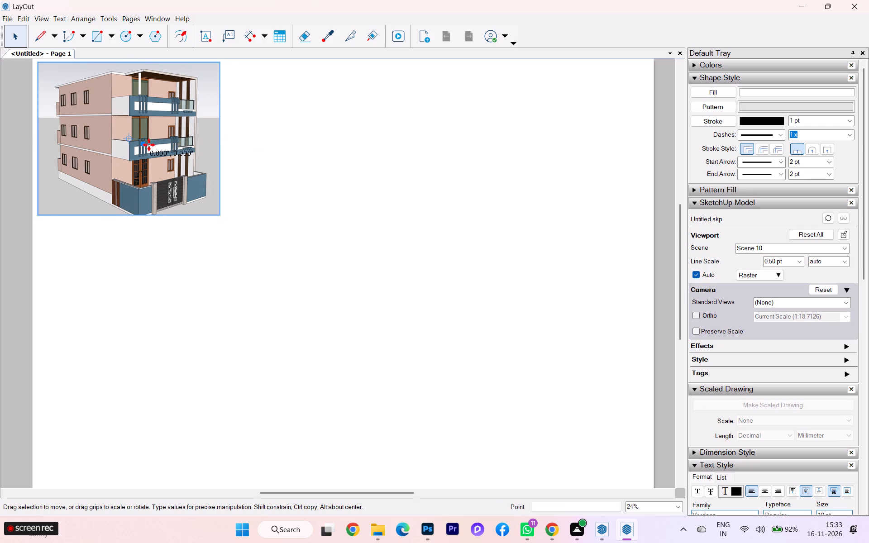
left_click_drag(148, 144, 155, 144)
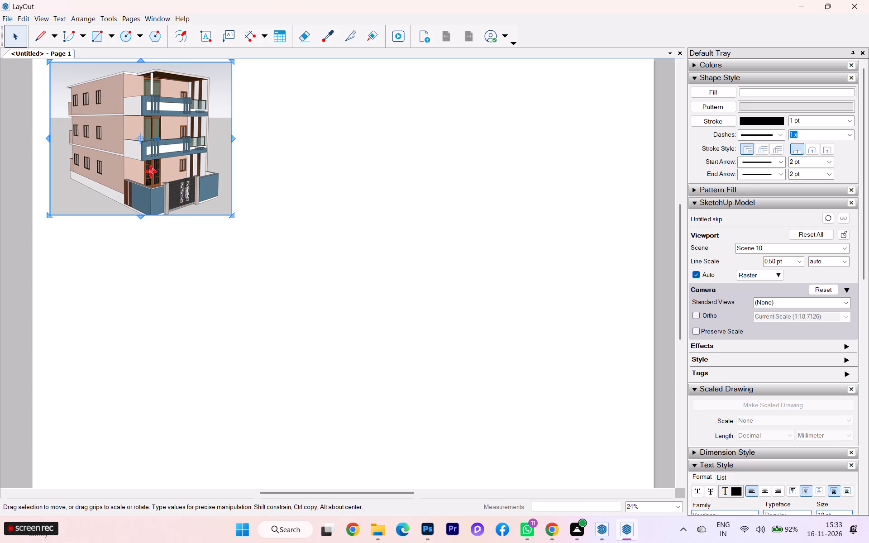
Copy the perspective viewport and place the copy directly beneath the original with a small gap.
left_click_drag(140, 161, 141, 280)
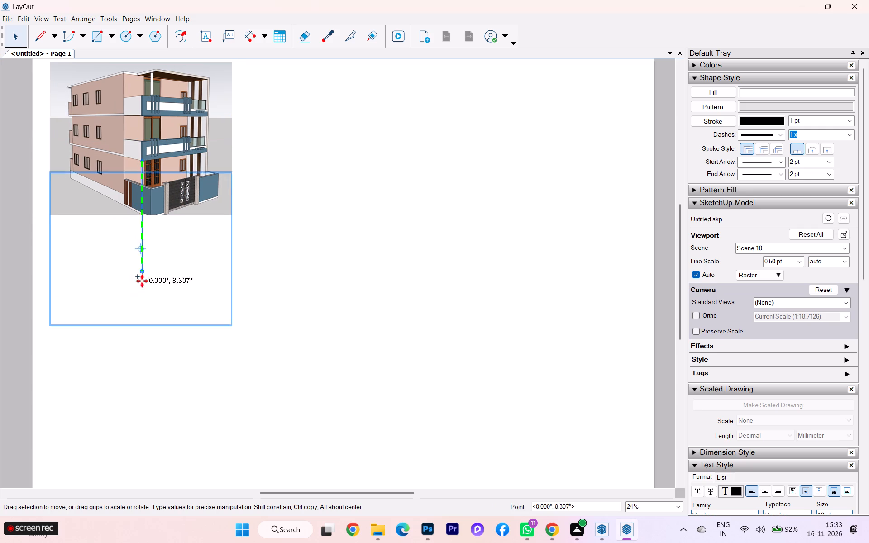
left_click_drag(141, 280, 164, 337)
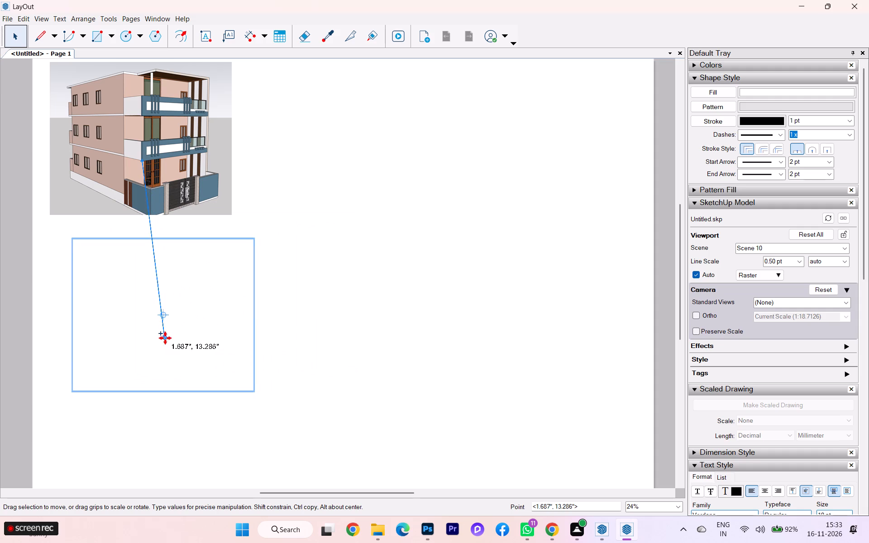
left_click_drag(164, 337, 154, 345)
scroll(172, 243, "down", 1)
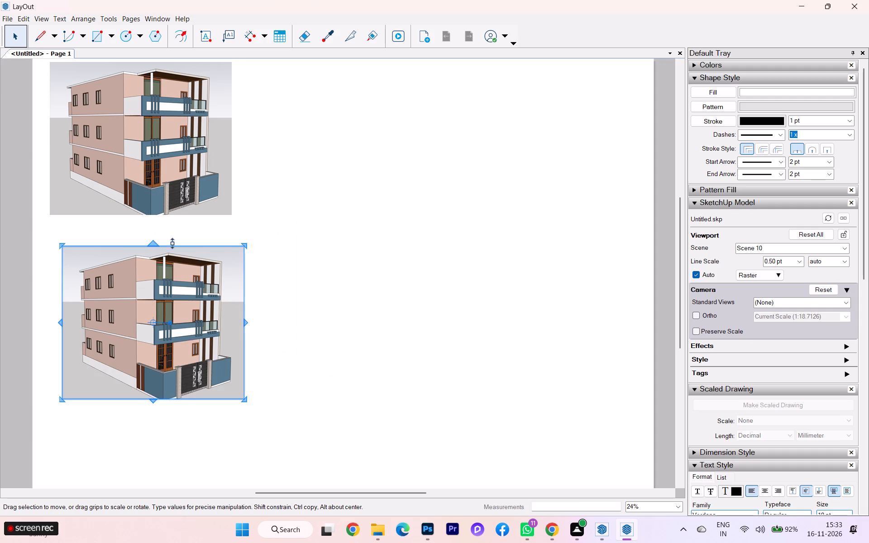
scroll(155, 281, "up", 1)
left_click_drag(153, 294, 152, 275)
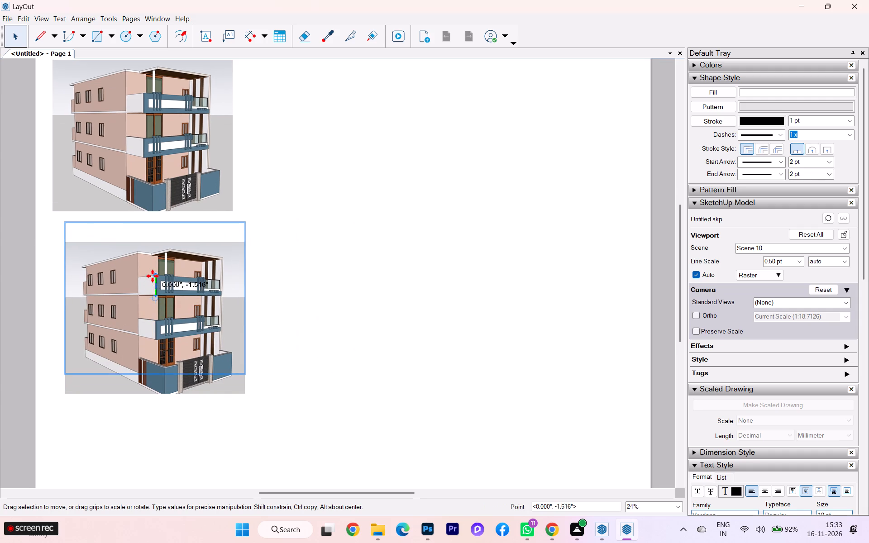
left_click_drag(152, 275, 144, 267)
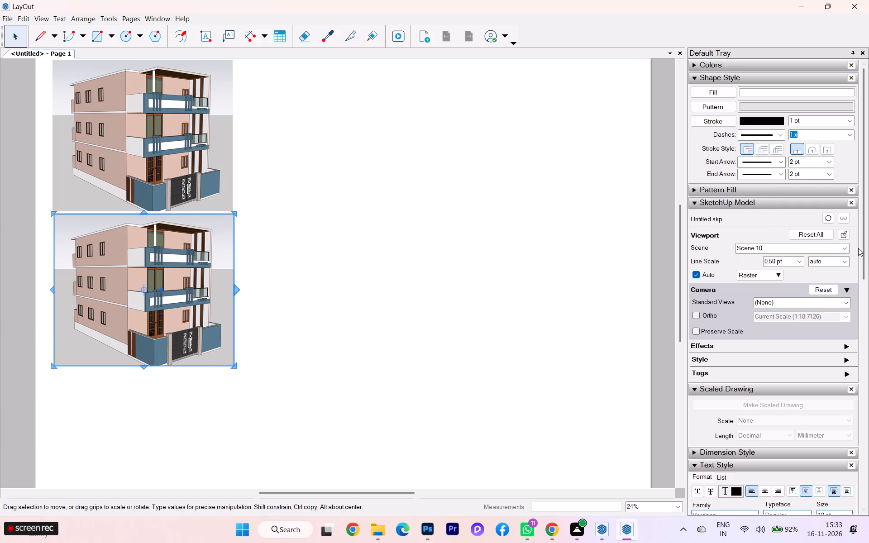
Set the lower viewport's standard view to Front.
left_click(846, 302)
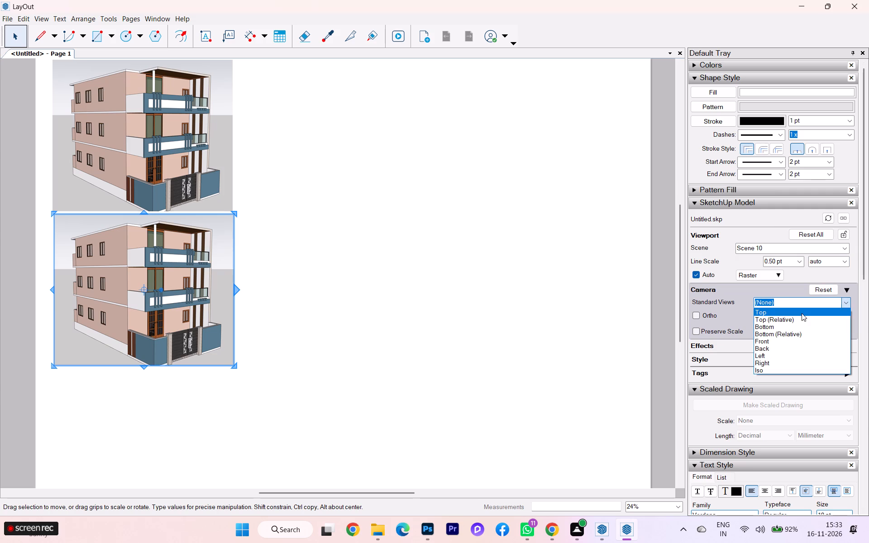
left_click(768, 339)
Move the front-view viewport slightly right, away from the page's left edge.
scroll(101, 291, "up", 1)
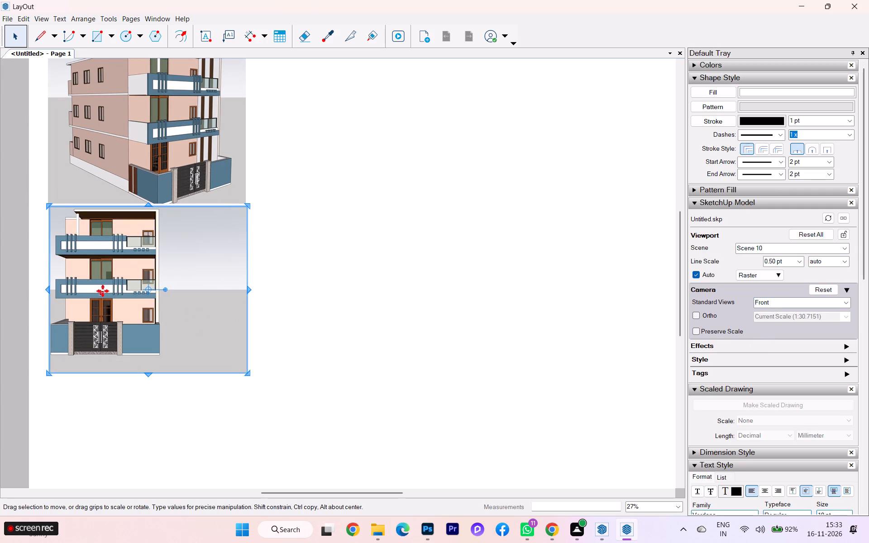
scroll(115, 291, "up", 2)
middle_click_drag(115, 289, 133, 288)
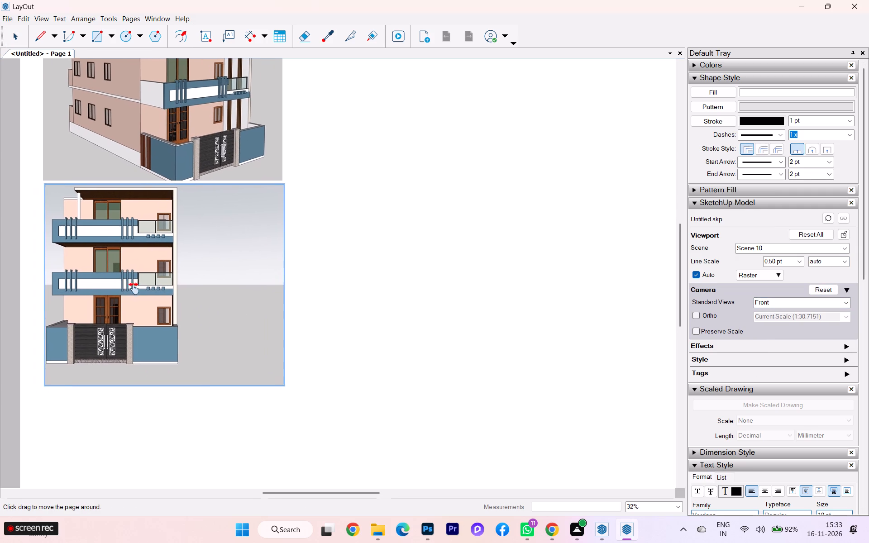
middle_click_drag(133, 288, 136, 290)
left_click_drag(134, 291, 140, 298)
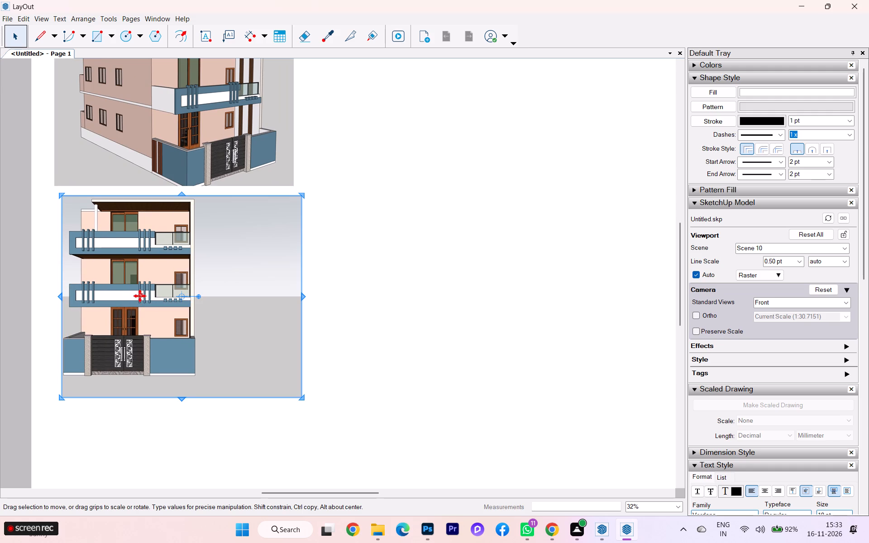
left_click_drag(139, 295, 161, 298)
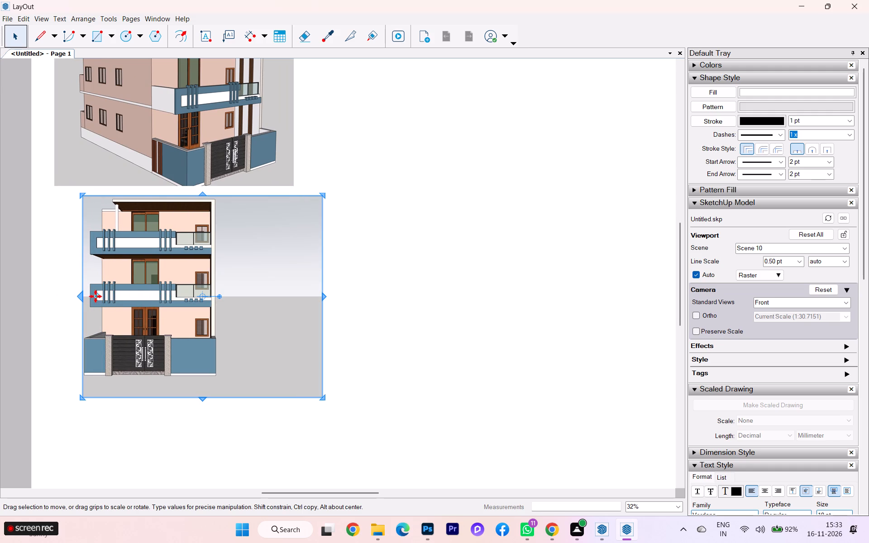
Extend the front-view viewport's left edge close to the page's left edge and its bottom edge close to the page's bottom.
left_click_drag(77, 295, 40, 294)
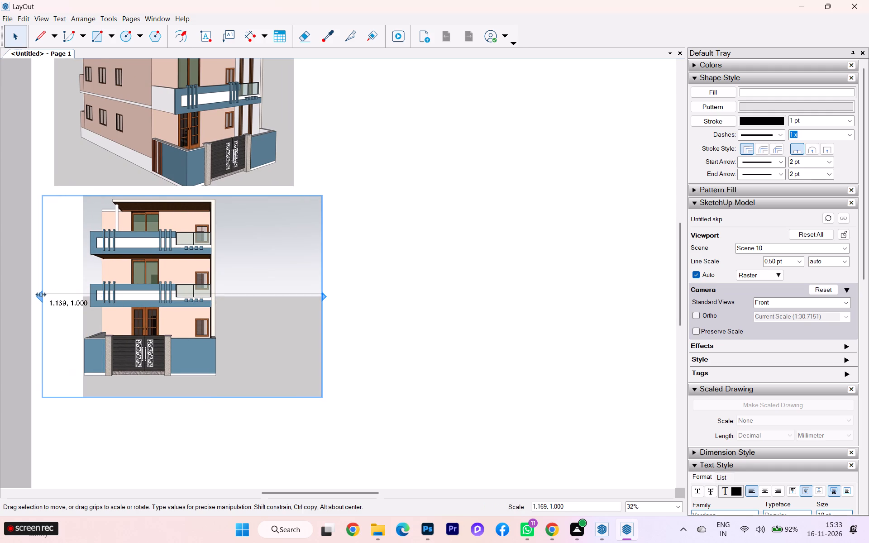
left_click_drag(40, 294, 38, 294)
scroll(325, 300, "down", 2)
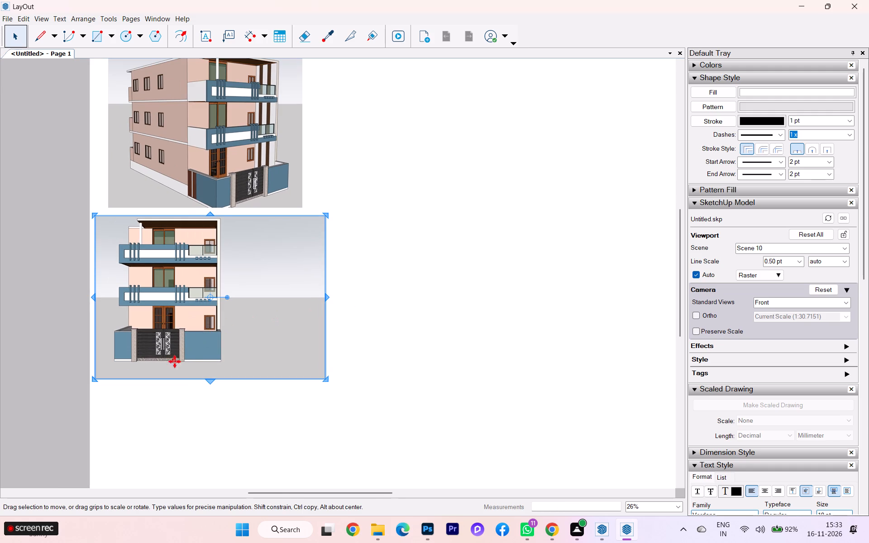
left_click_drag(205, 381, 208, 400)
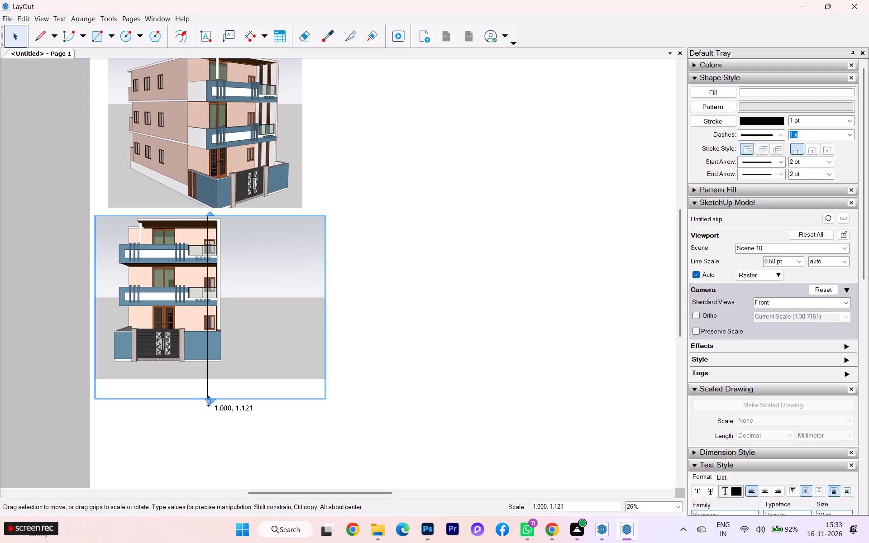
left_click_drag(208, 400, 217, 464)
scroll(208, 371, "down", 2)
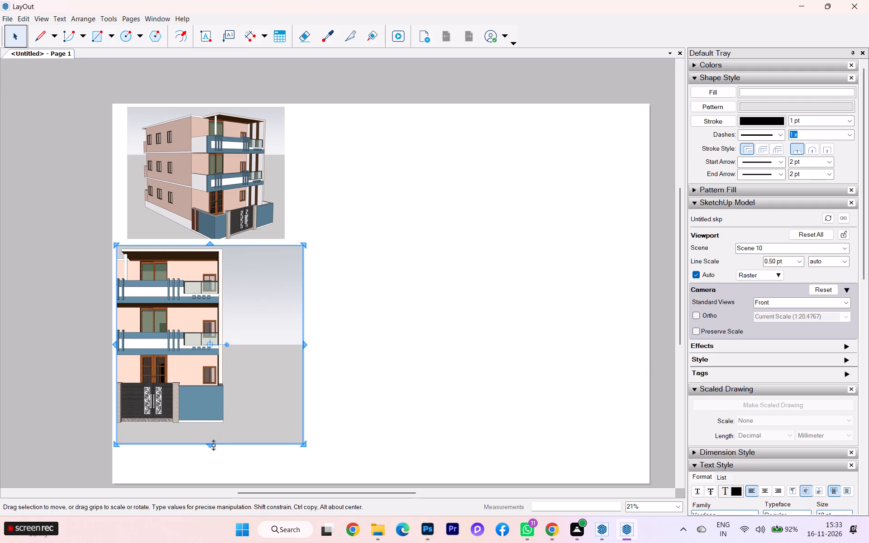
left_click_drag(212, 444, 212, 473)
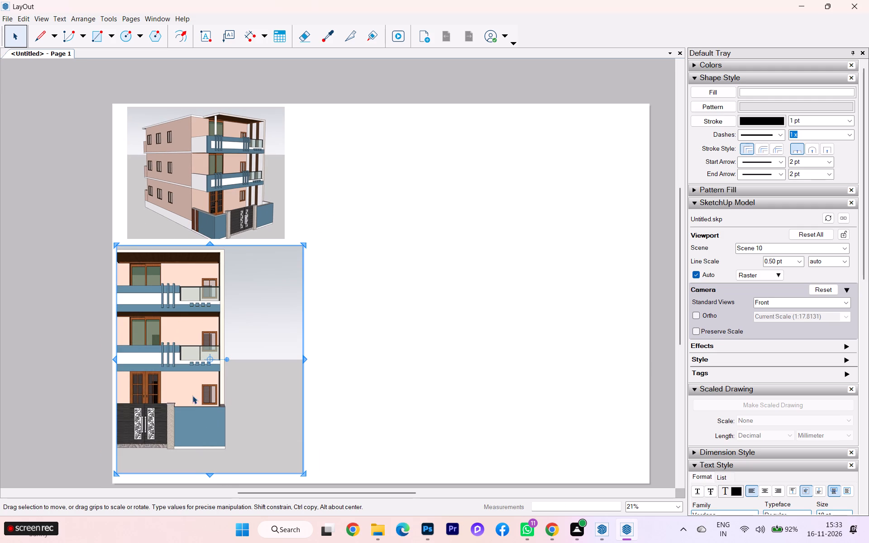
Move the front-view viewport's centre grip slightly right, to the house's right edge.
left_click(180, 380)
left_click(165, 358)
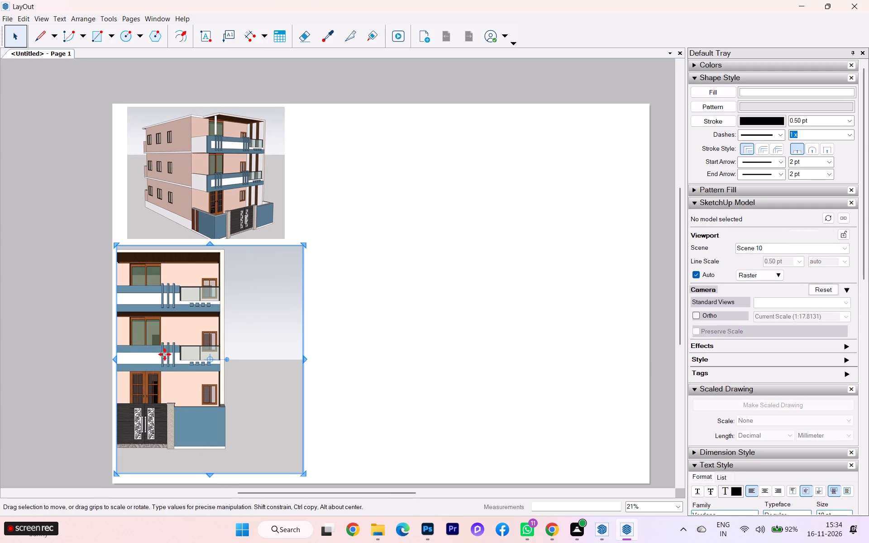
left_click_drag(210, 360, 219, 363)
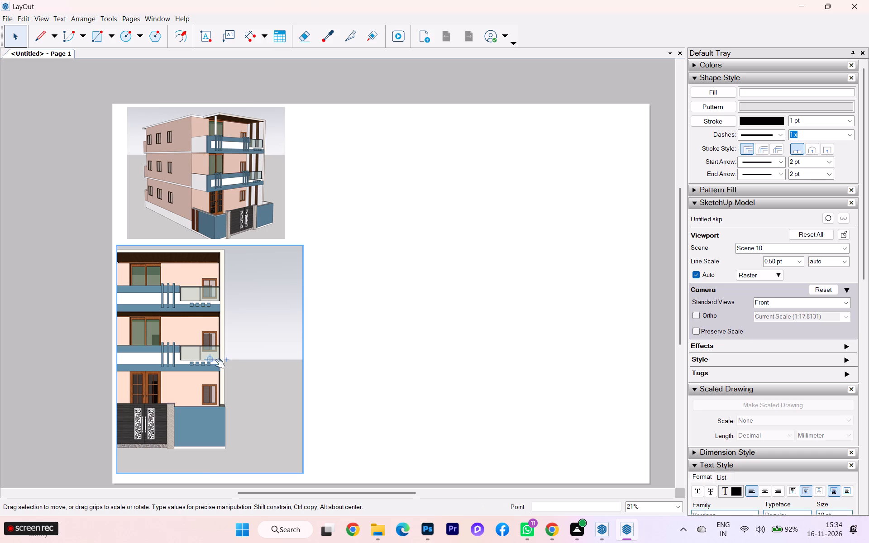
left_click_drag(219, 363, 227, 363)
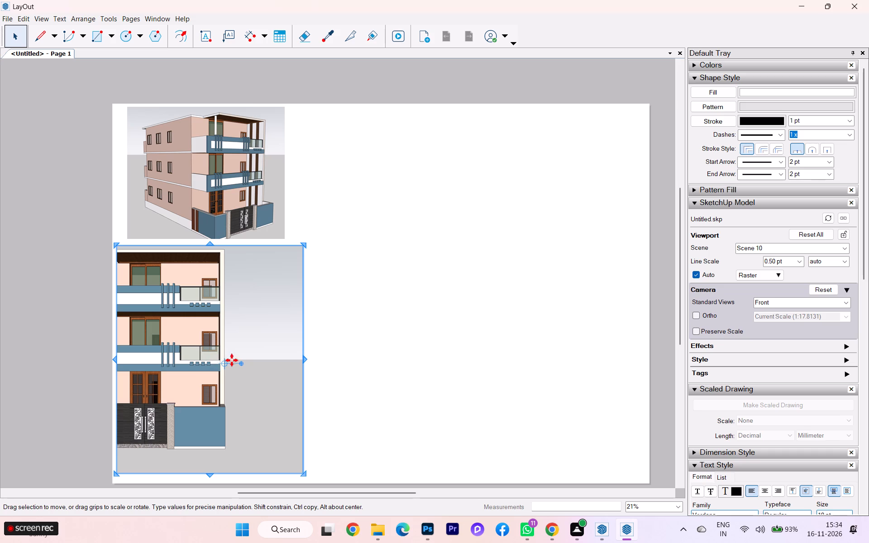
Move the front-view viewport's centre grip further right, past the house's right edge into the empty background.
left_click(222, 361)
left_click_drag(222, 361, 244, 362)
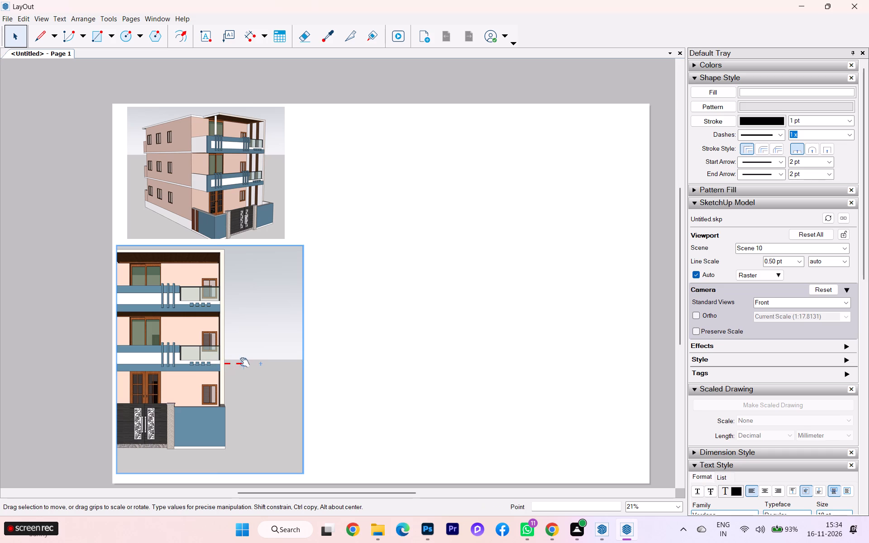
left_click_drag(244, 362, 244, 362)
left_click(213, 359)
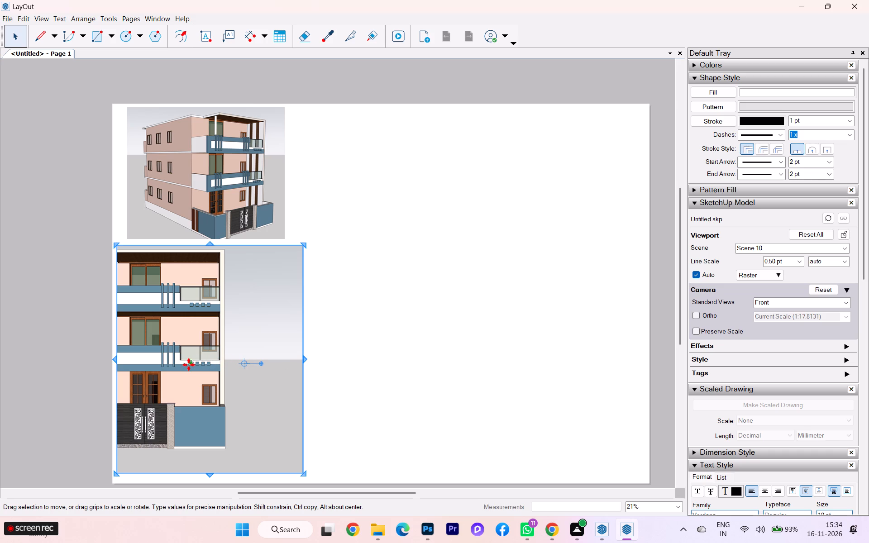
Move the front-view viewport right, and extend its left edge to align with the perspective viewport's left edge.
left_click_drag(184, 364, 290, 368)
left_click_drag(159, 359, 159, 359)
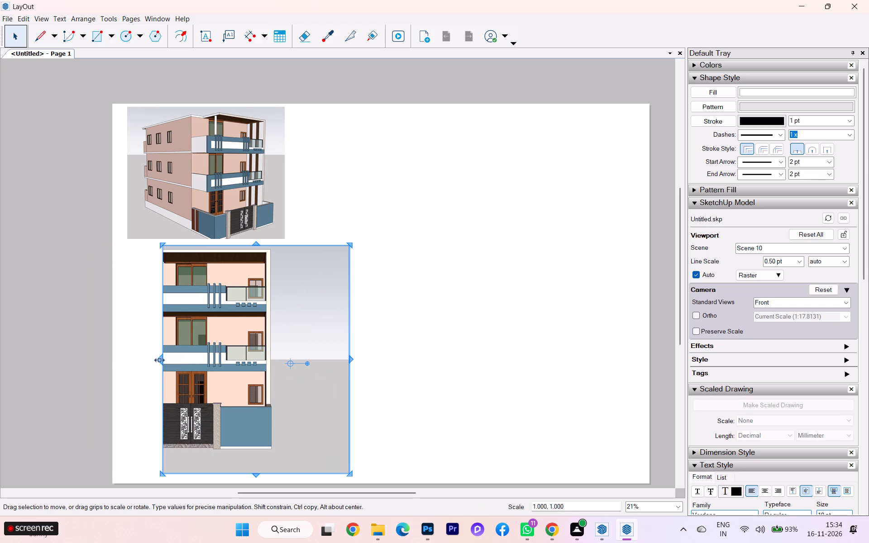
left_click_drag(159, 359, 127, 361)
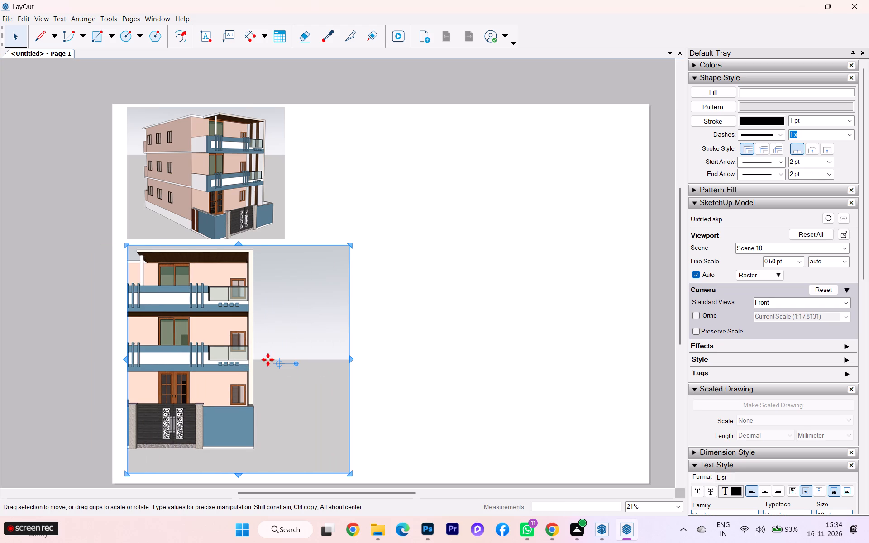
Reframe the model inside the front-view viewport so the whole house front, from roof to gate wall, is centred and fills the frame.
left_click(282, 363)
double_click(282, 363)
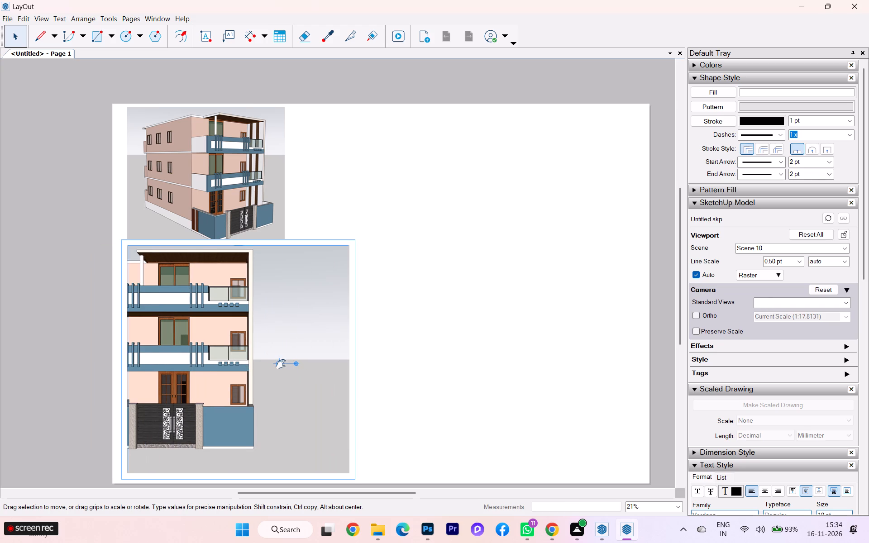
left_click_drag(281, 364, 333, 374)
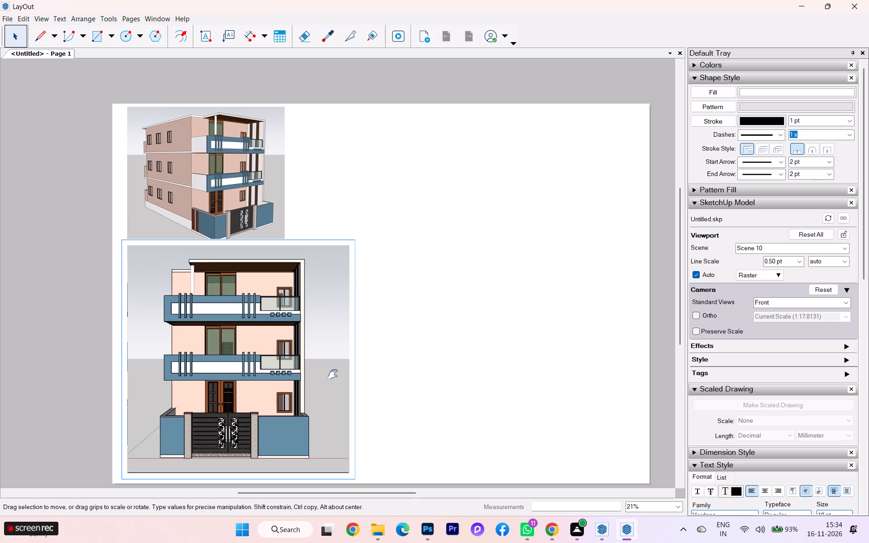
scroll(267, 401, "up", 1)
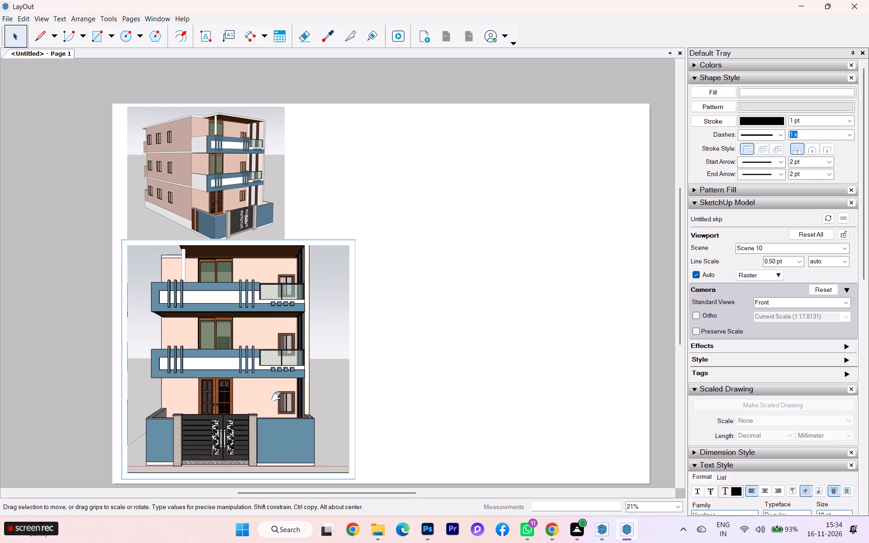
middle_click_drag(266, 395, 263, 405)
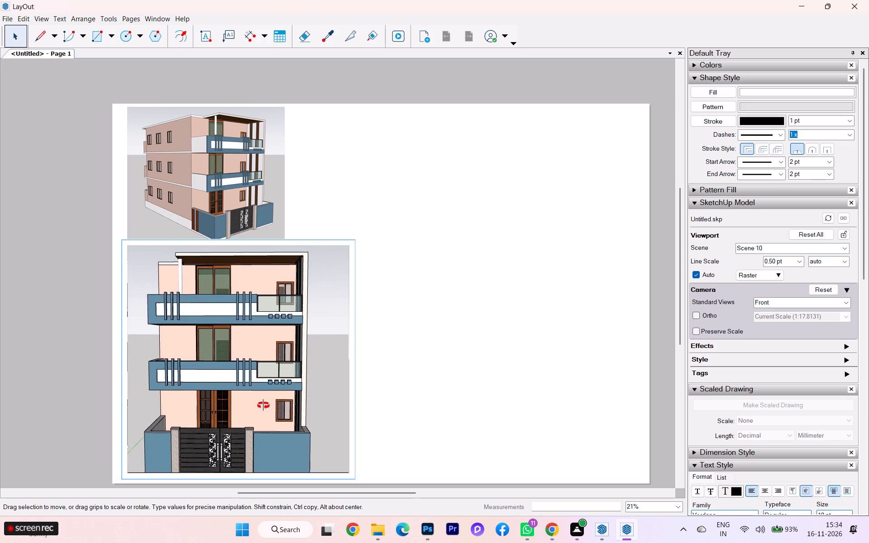
middle_click_drag(263, 405, 263, 405)
middle_click(264, 397)
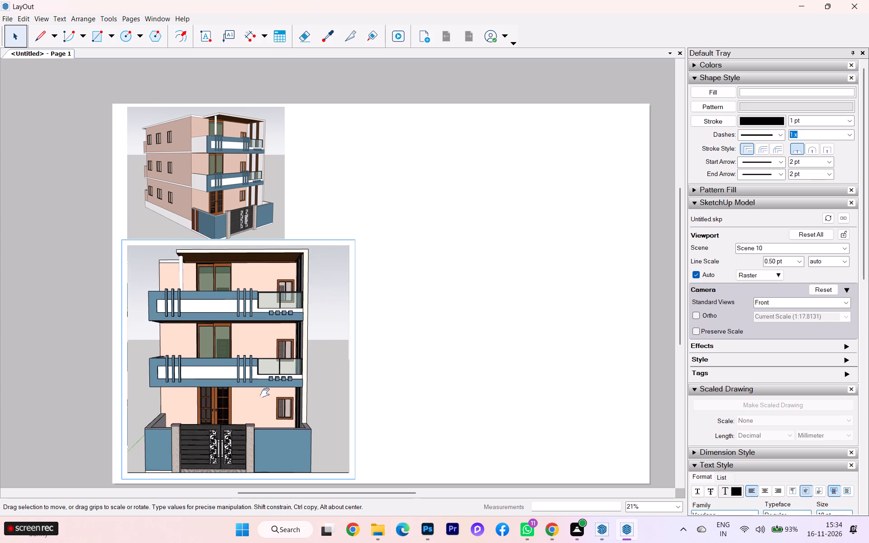
scroll(265, 393, "down", 1)
scroll(264, 394, "up", 1)
scroll(261, 399, "down", 1)
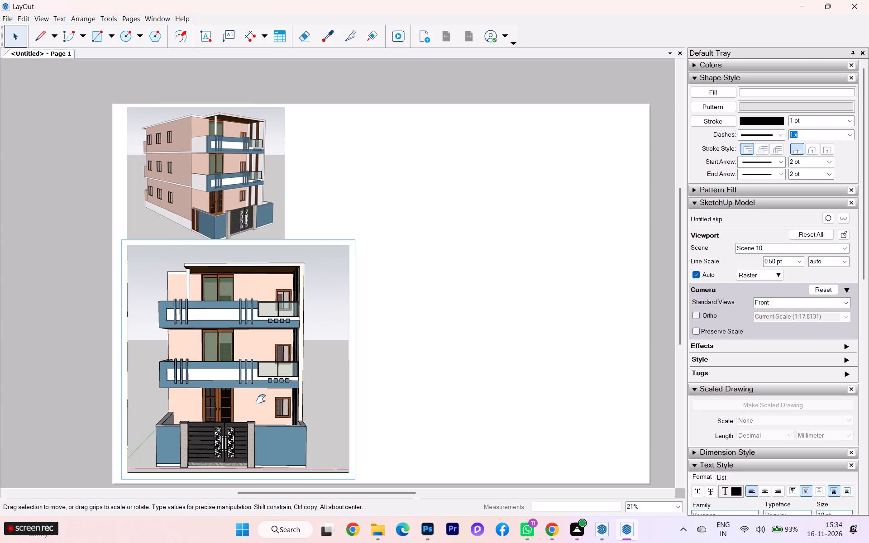
scroll(189, 415, "up", 1)
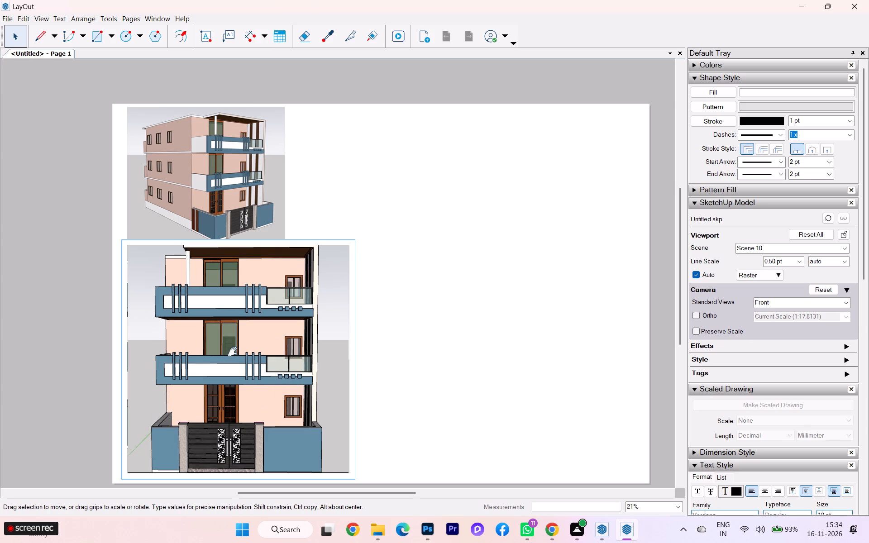
scroll(271, 367, "down", 1)
scroll(270, 367, "up", 1)
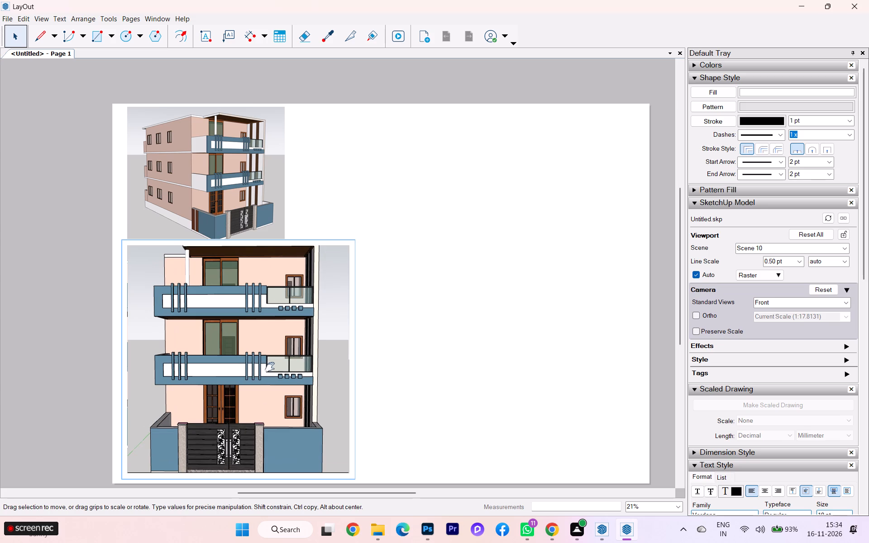
scroll(263, 372, "down", 1)
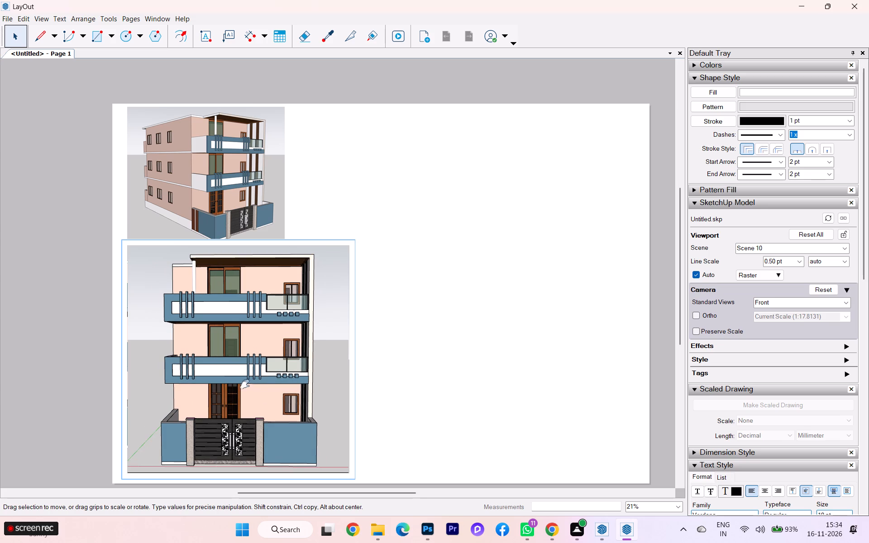
left_click(125, 352)
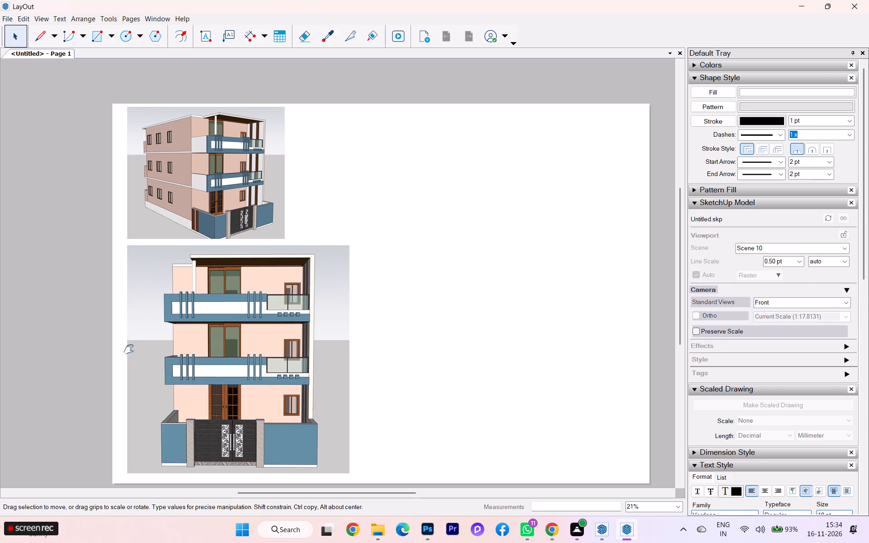
Narrow the front-view viewport by pulling its left and right edges inward, closer to the house.
left_click(127, 351)
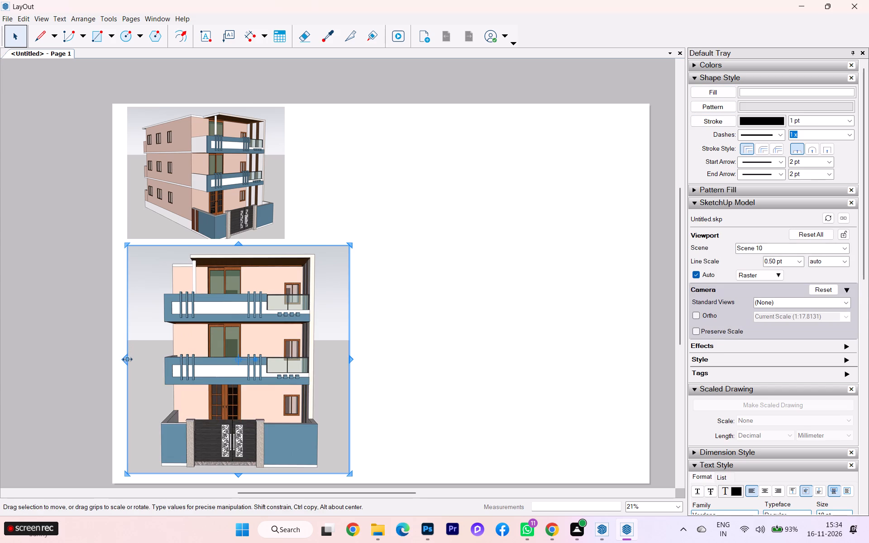
left_click_drag(127, 359, 135, 360)
left_click(143, 361)
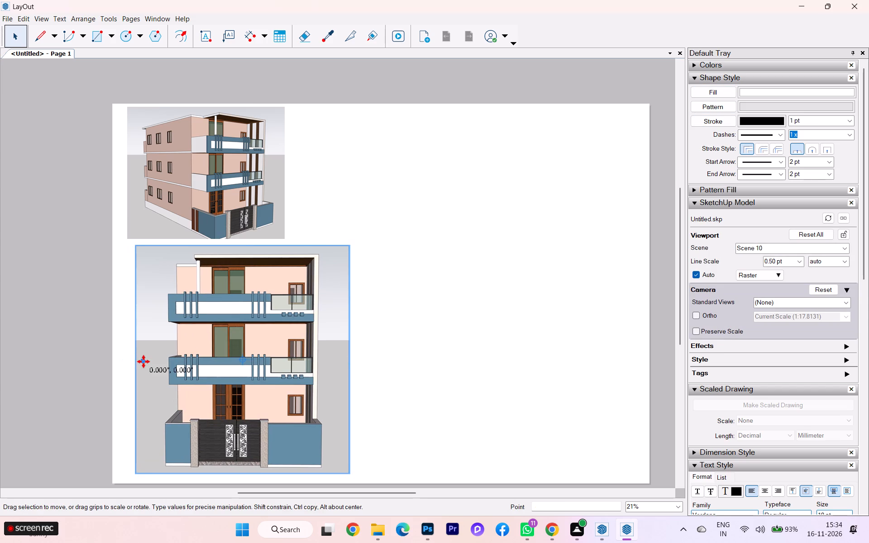
scroll(347, 357, "up", 1)
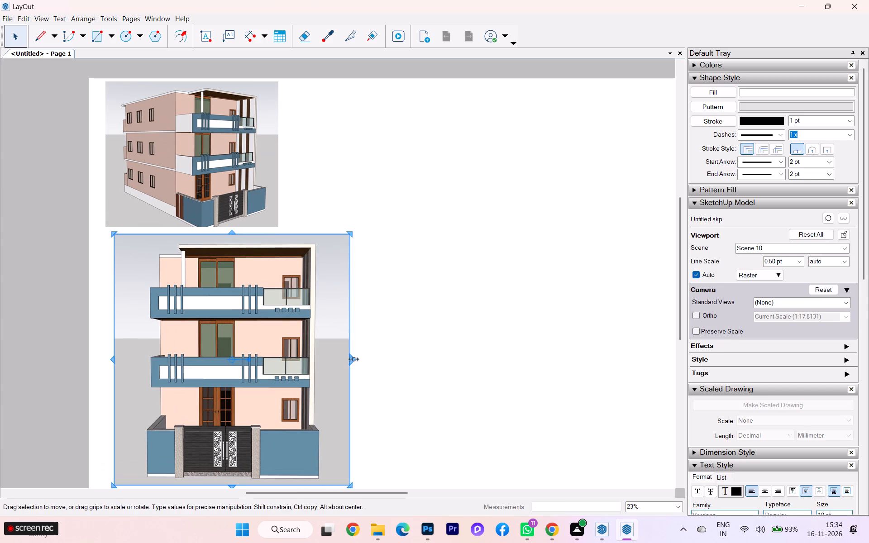
left_click_drag(349, 360, 336, 362)
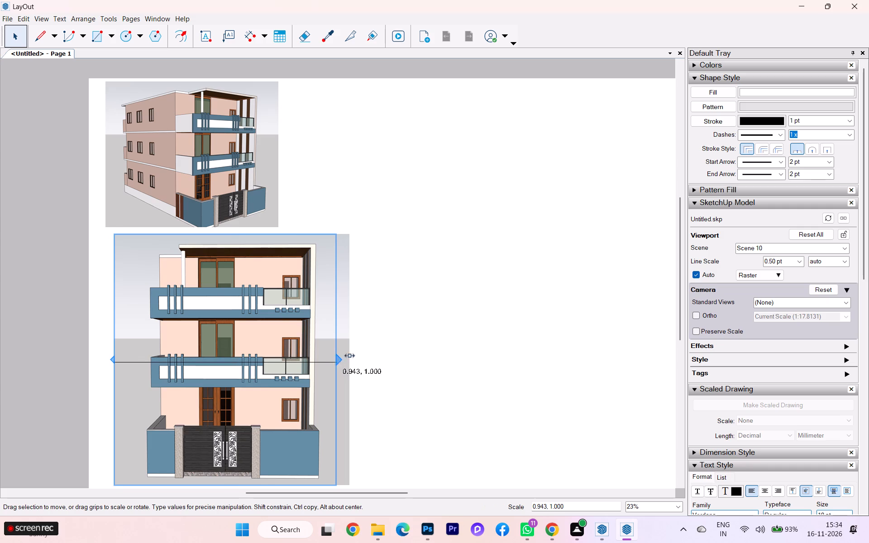
left_click(402, 335)
Copy the front-view viewport horizontally into the blank area on its right, leaving a gap between the two.
scroll(315, 306, "down", 2)
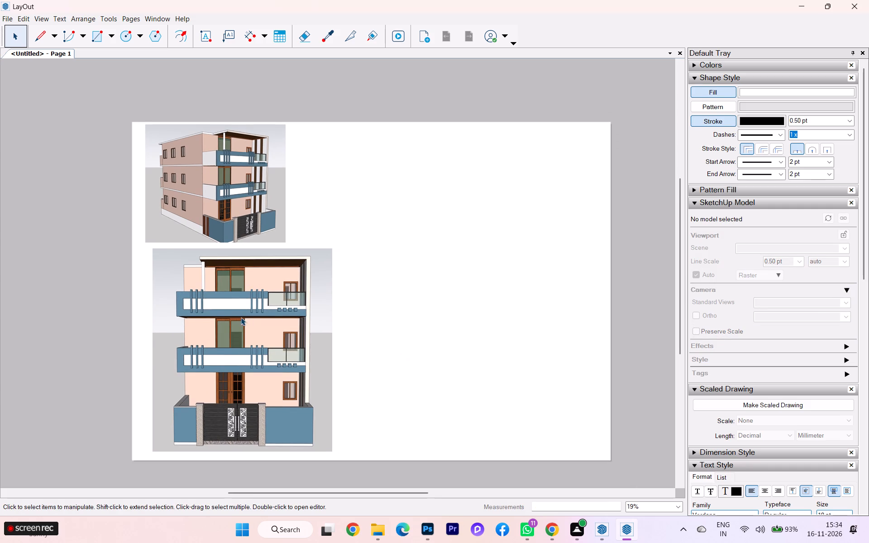
scroll(234, 315, "down", 2)
scroll(234, 314, "up", 3)
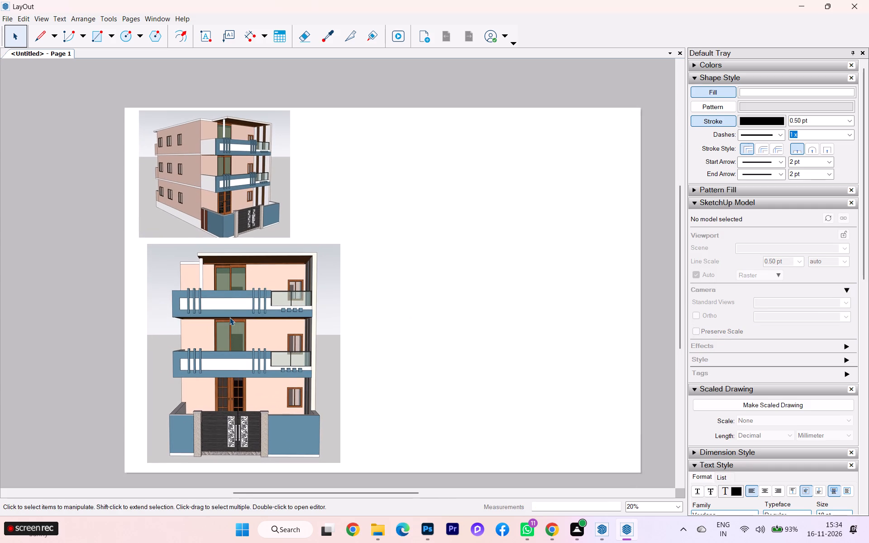
left_click(236, 335)
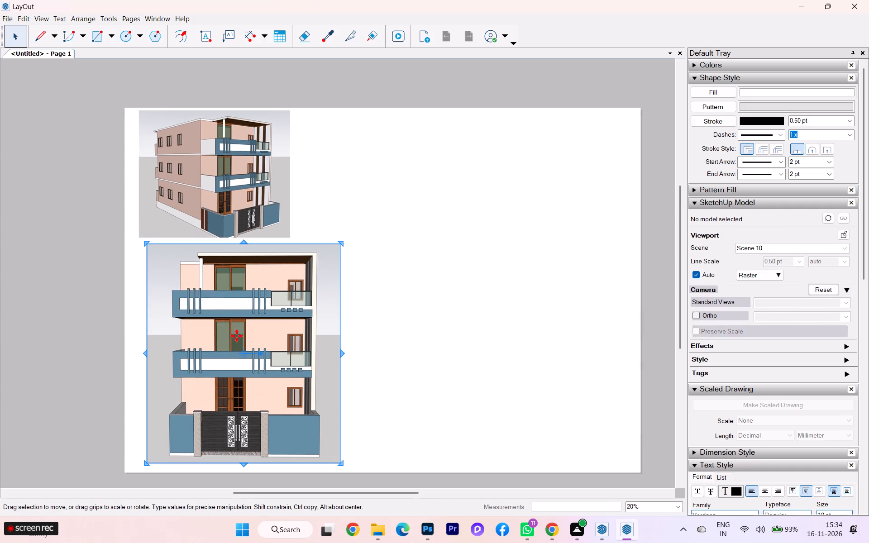
left_click_drag(253, 326, 385, 330)
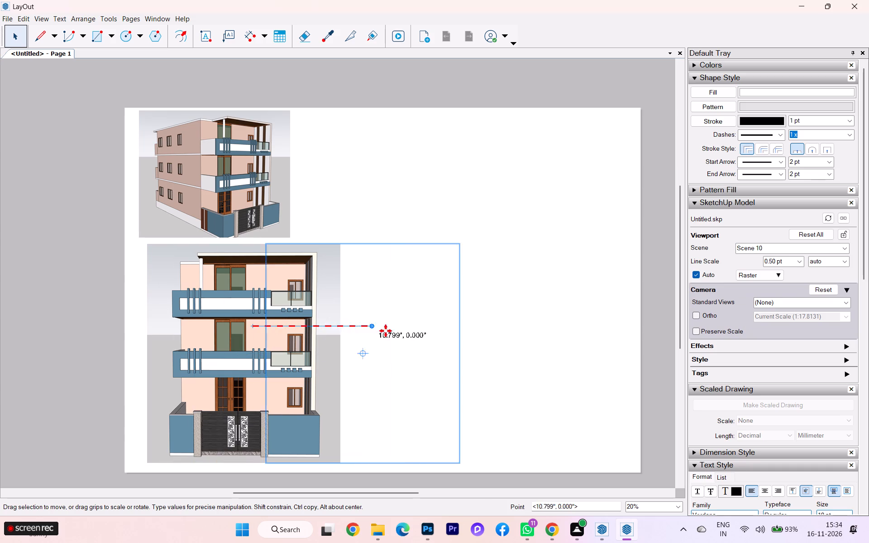
left_click_drag(385, 330, 486, 326)
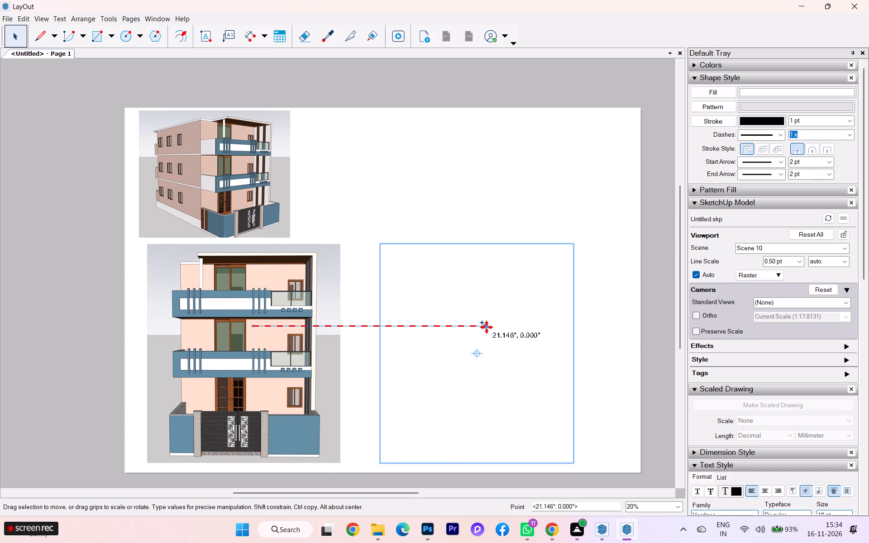
left_click_drag(486, 326, 478, 324)
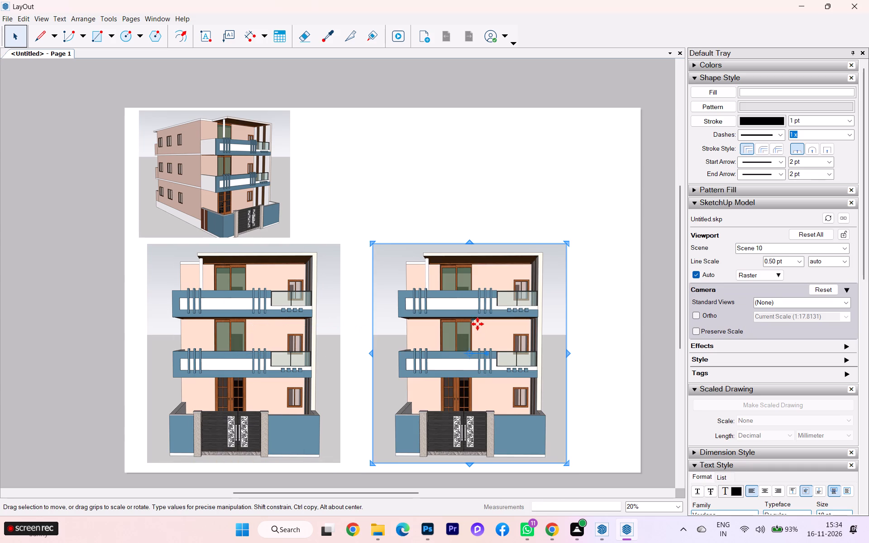
Set the copied viewport's standard view to Right.
left_click(840, 300)
left_click(845, 300)
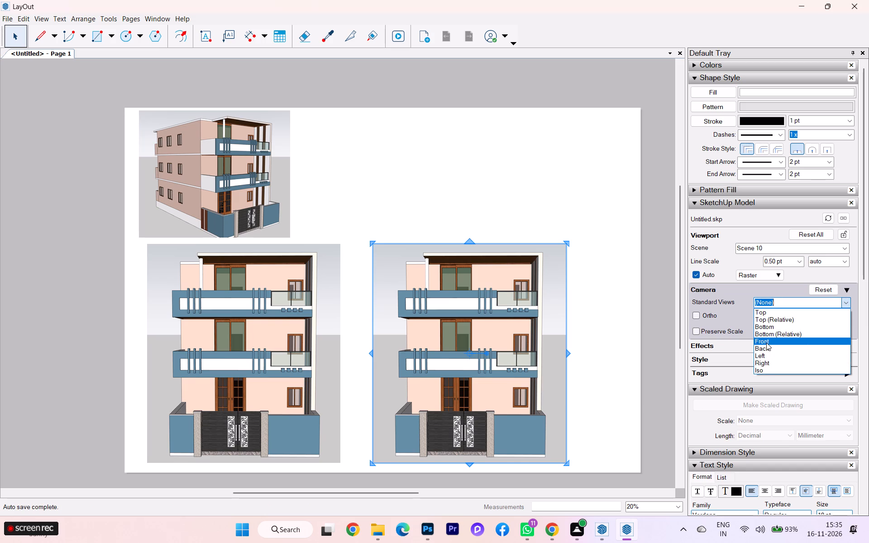
left_click(765, 362)
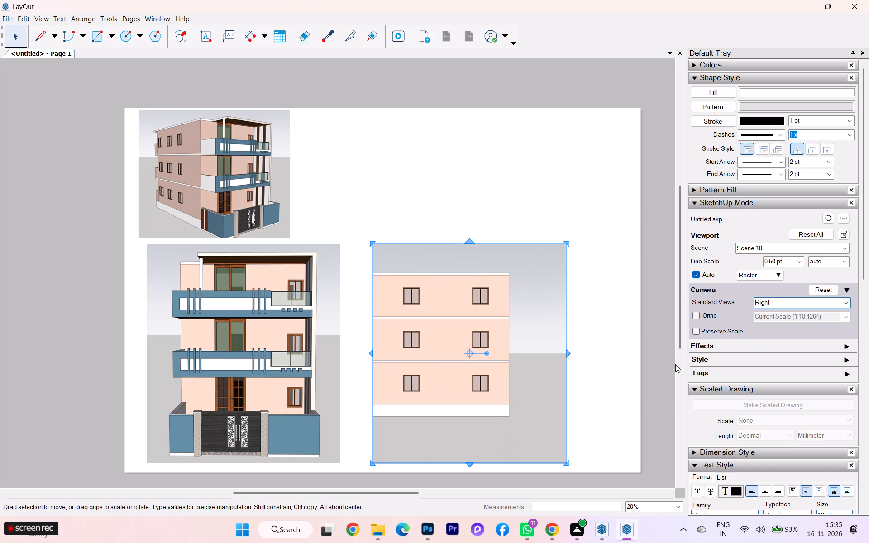
Widen the right-view viewport leftward to about 1.26 times its width and place it between the front view and the page's right edge.
left_click_drag(432, 358, 468, 352)
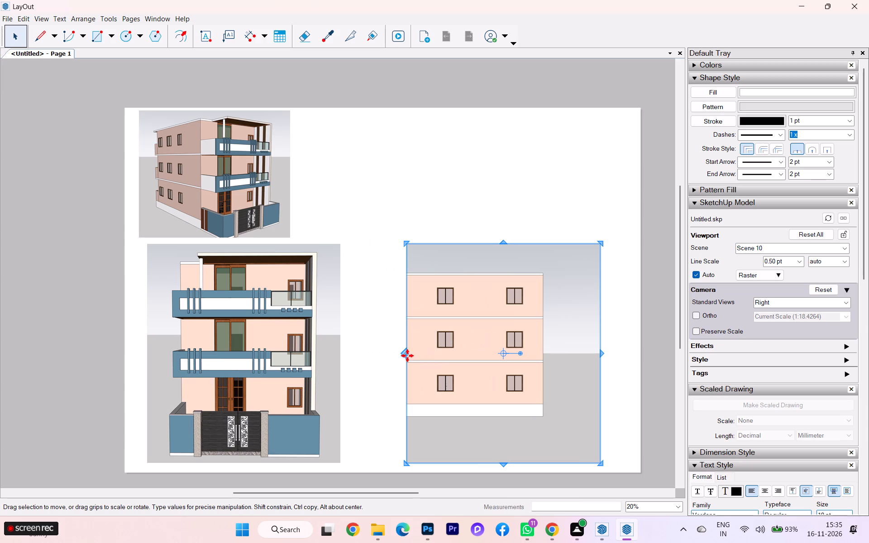
left_click_drag(405, 350, 355, 349)
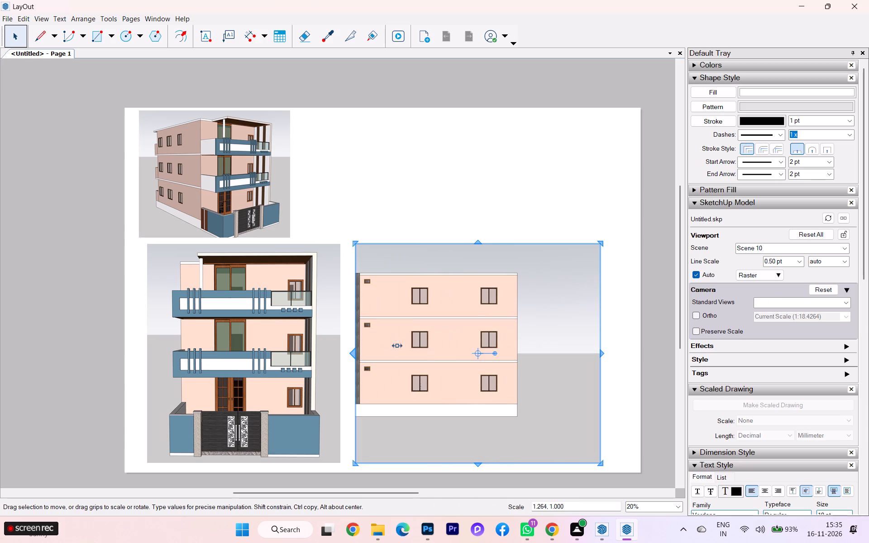
left_click_drag(406, 343, 420, 343)
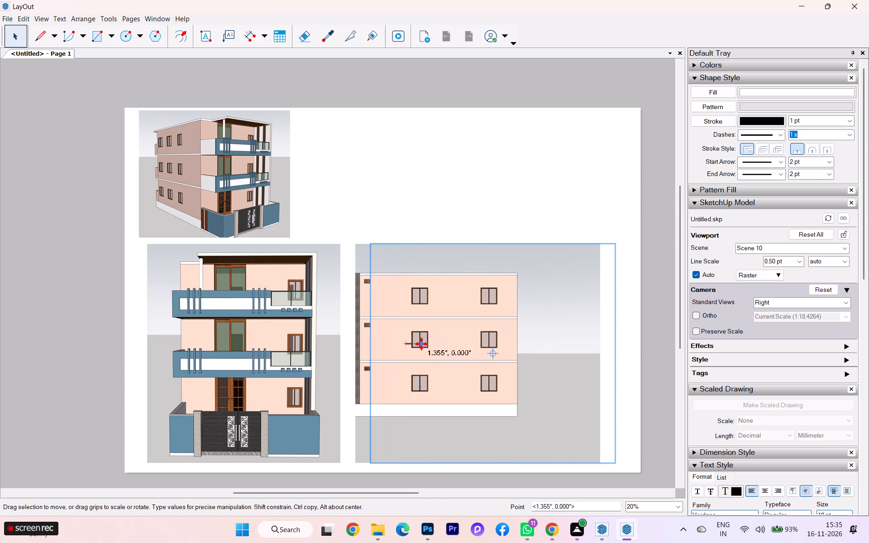
left_click_drag(420, 343, 422, 343)
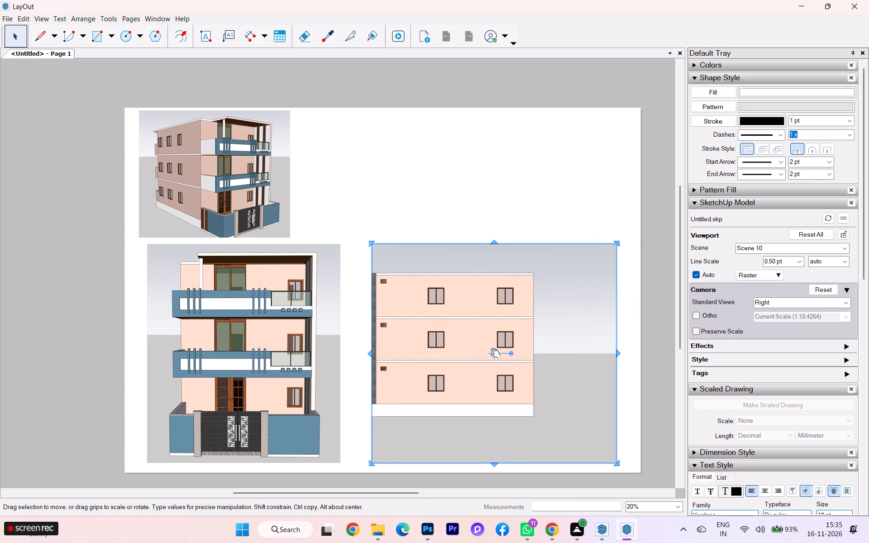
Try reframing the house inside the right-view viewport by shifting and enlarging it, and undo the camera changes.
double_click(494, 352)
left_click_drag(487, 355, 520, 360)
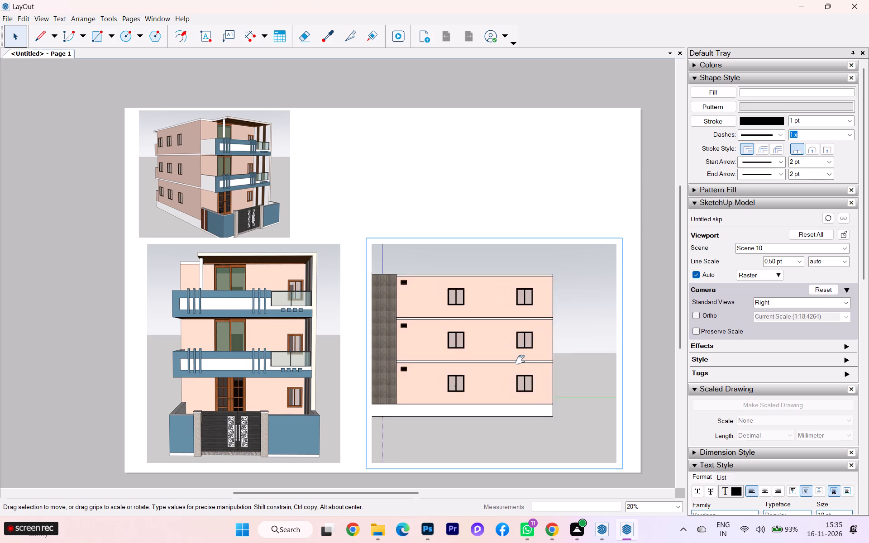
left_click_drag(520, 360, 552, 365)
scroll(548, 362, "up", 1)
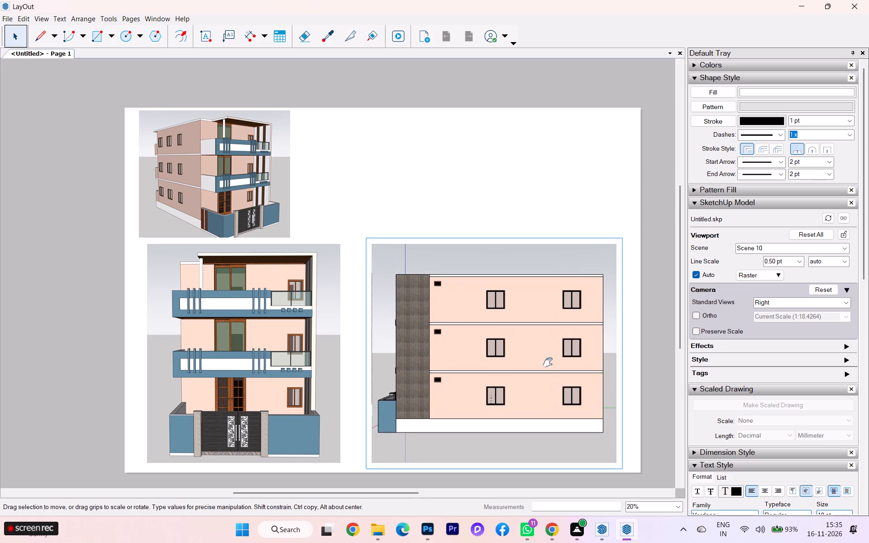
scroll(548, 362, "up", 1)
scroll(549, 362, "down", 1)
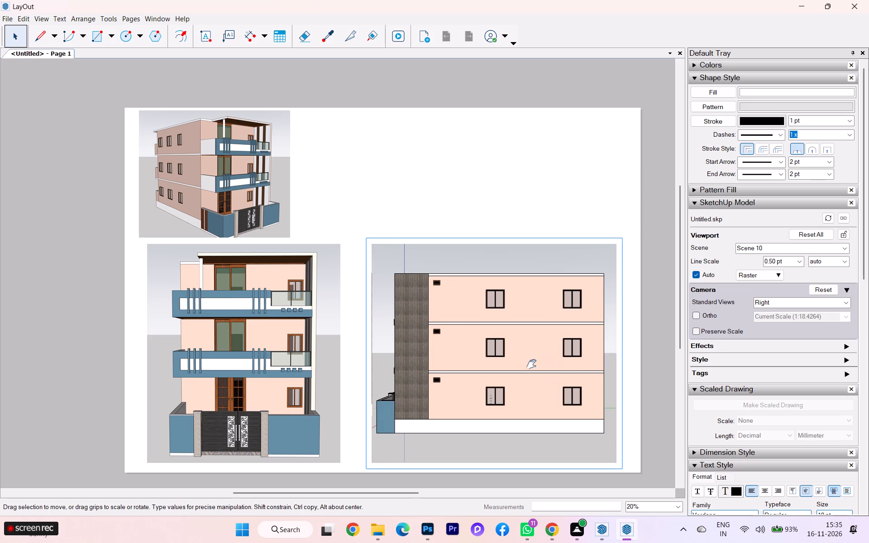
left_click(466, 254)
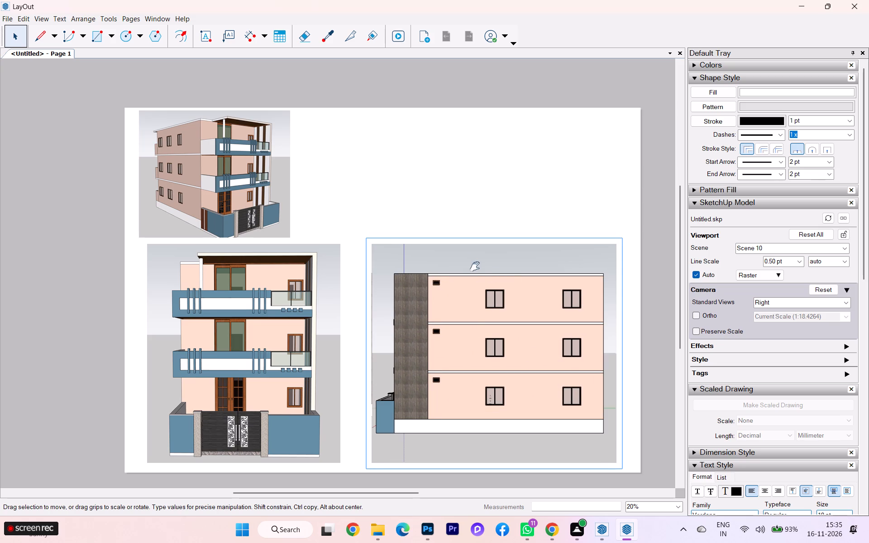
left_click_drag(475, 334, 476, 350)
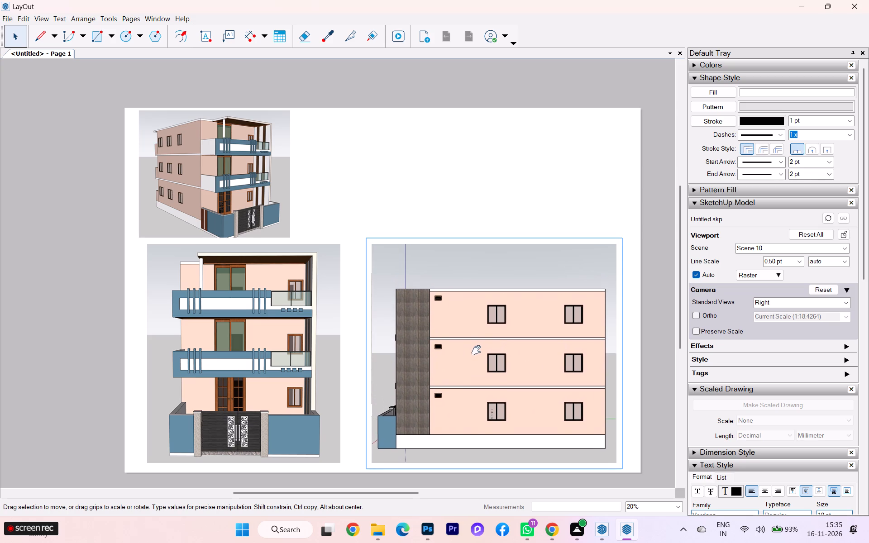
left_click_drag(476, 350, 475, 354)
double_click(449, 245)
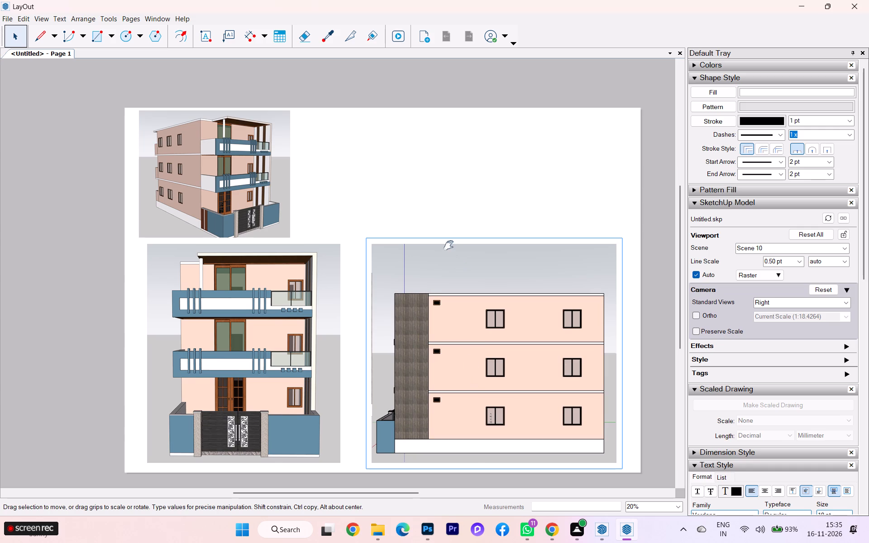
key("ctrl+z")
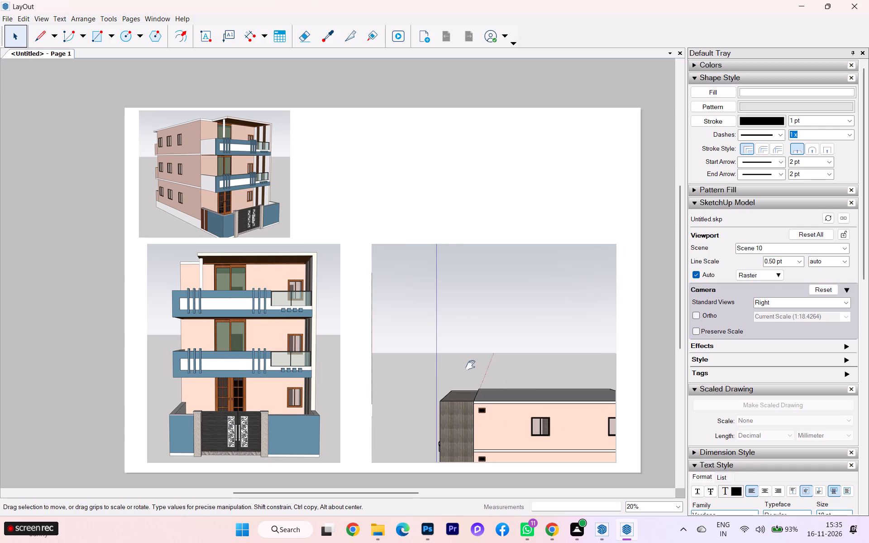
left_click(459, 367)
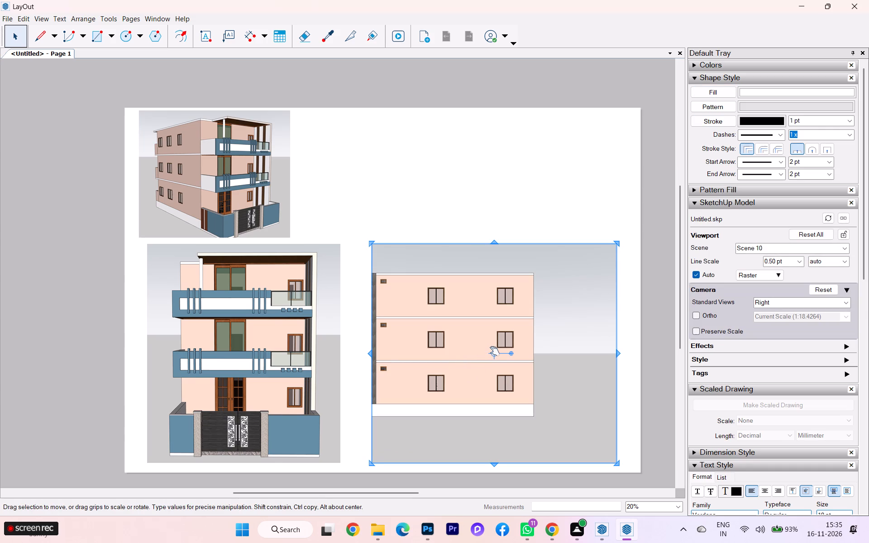
Shift the house inside the right-view viewport so the whole side elevation, including the front gate wall, sits centred within the frame.
left_click_drag(493, 350, 527, 363)
left_click_drag(488, 353, 498, 355)
left_click(464, 350)
double_click(449, 346)
left_click_drag(458, 361, 467, 364)
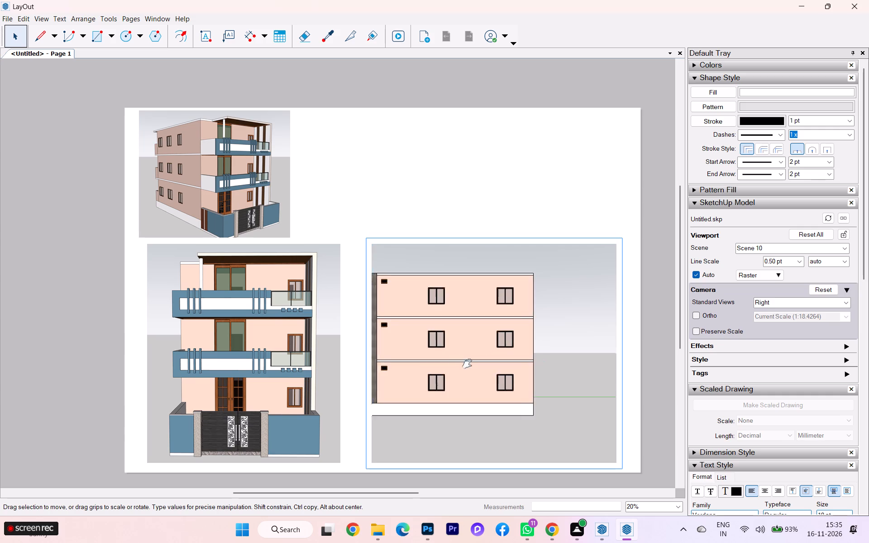
left_click_drag(467, 364, 527, 395)
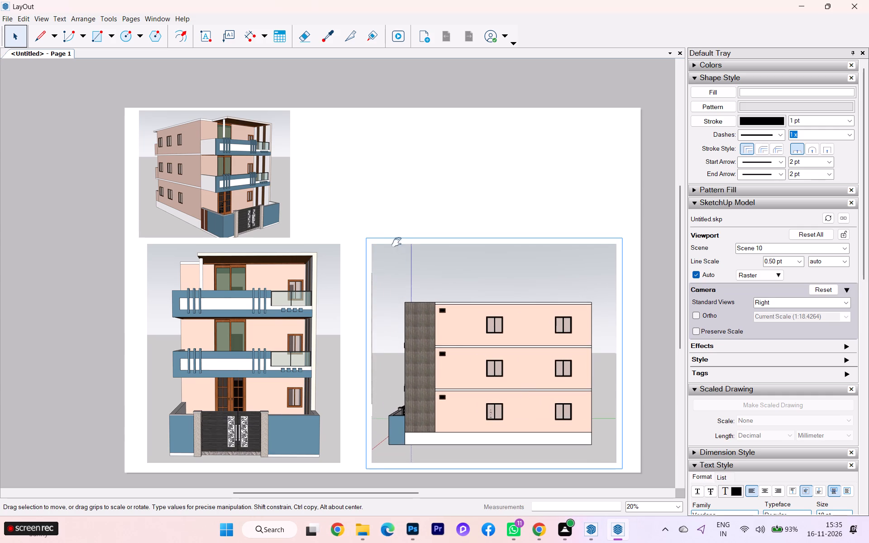
left_click(396, 242)
left_click(385, 245)
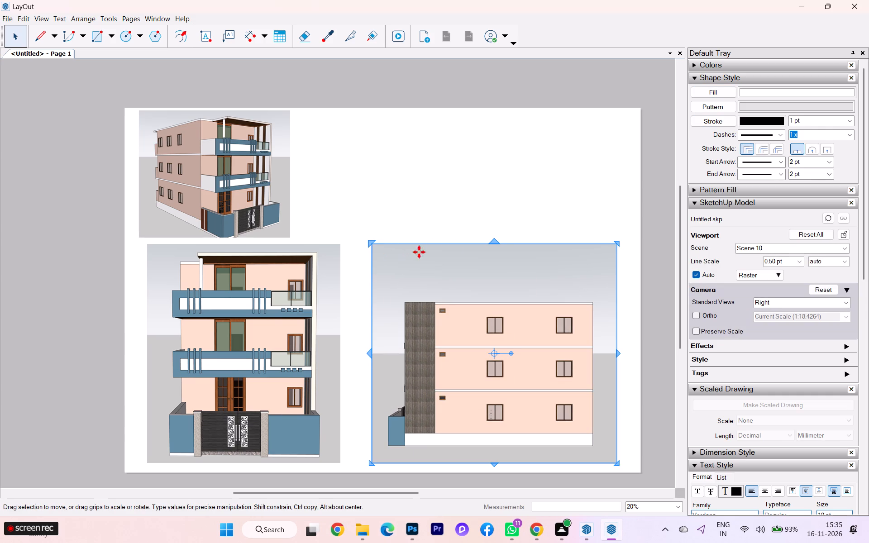
Shorten the right-view viewport by lowering its top edge closer to the house's roof.
left_click_drag(494, 239, 491, 278)
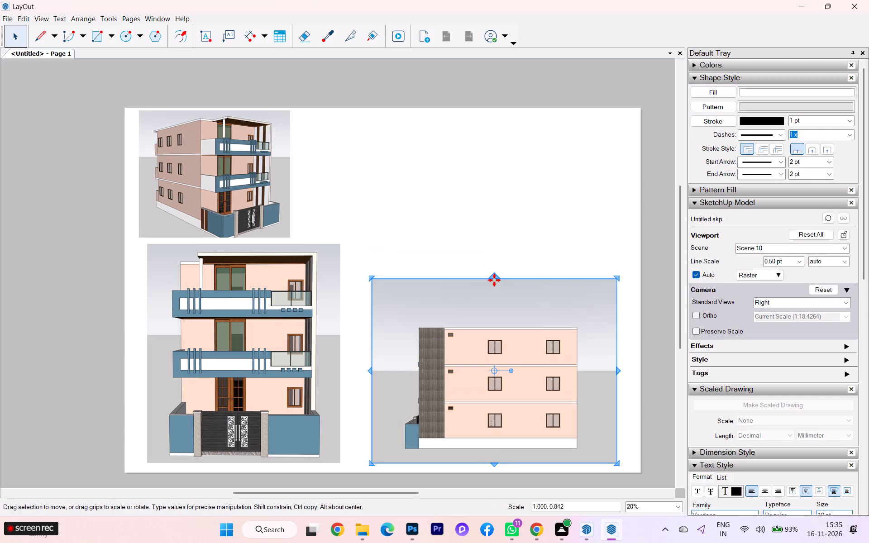
Enlarge and re-centre the house inside the shortened right-view viewport so the complete side elevation nearly fills the frame.
left_click(493, 368)
triple_click(493, 368)
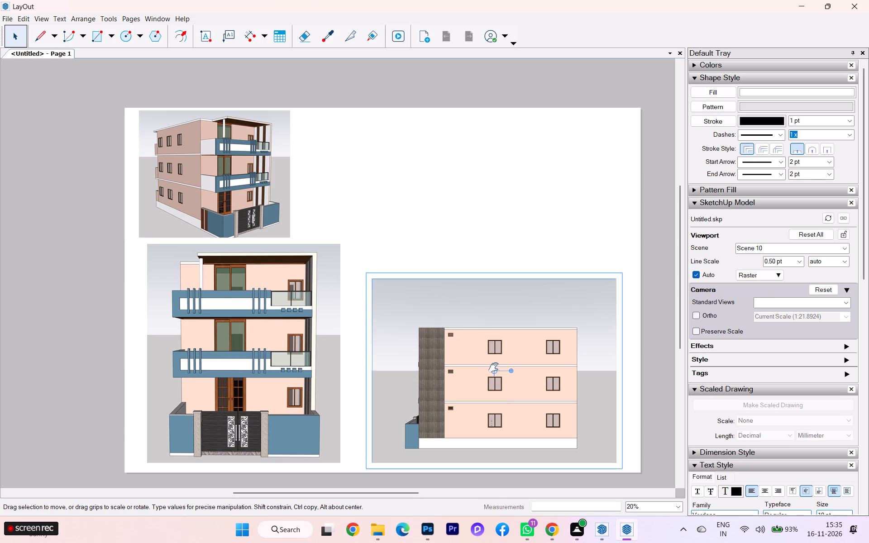
scroll(493, 367, "up", 2)
scroll(493, 368, "down", 1)
scroll(493, 368, "up", 1)
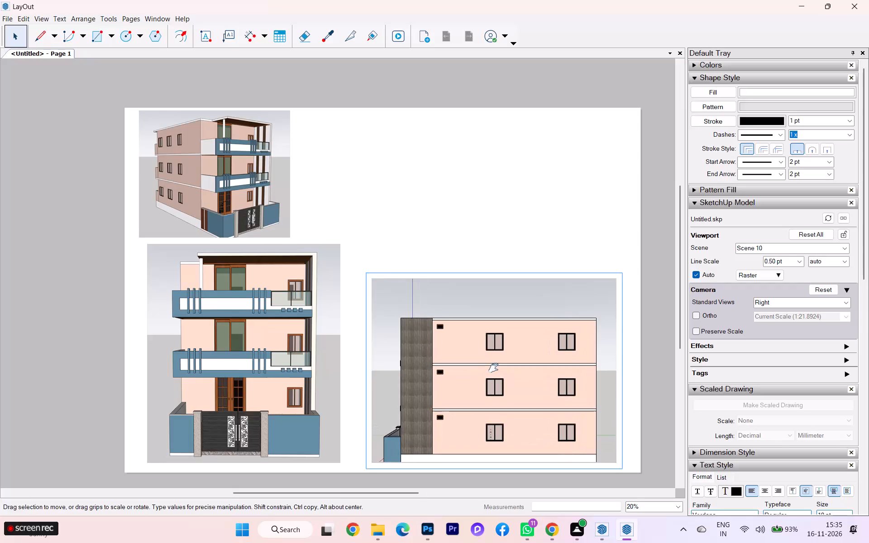
middle_click_drag(495, 374, 495, 367)
scroll(475, 363, "down", 1)
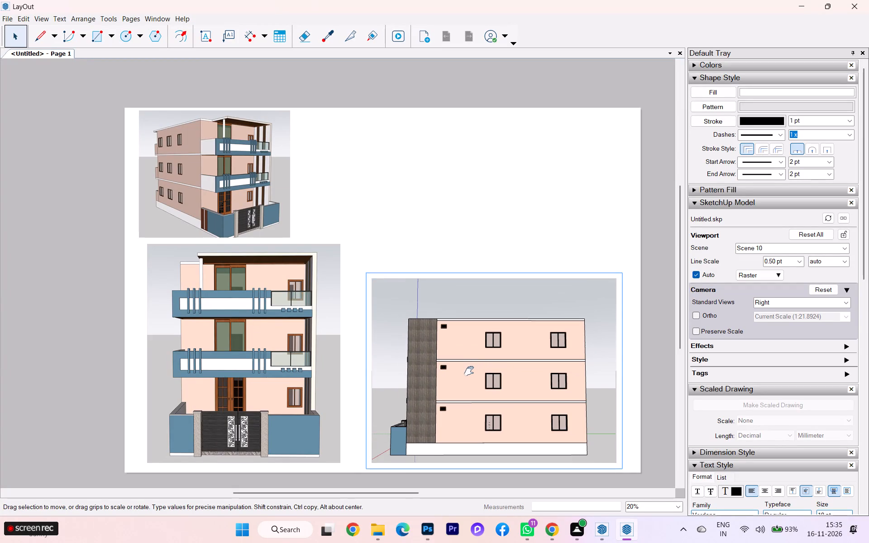
left_click_drag(468, 372, 468, 366)
scroll(468, 366, "up", 1)
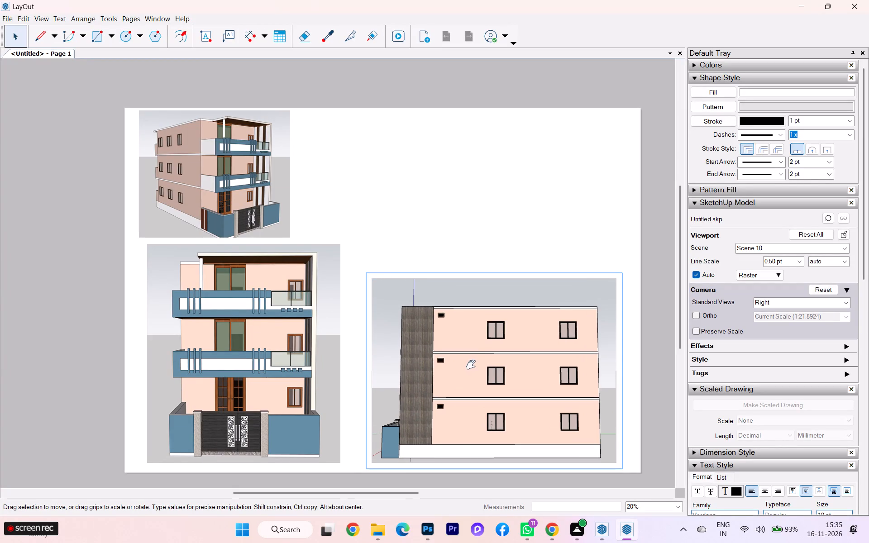
middle_click_drag(478, 343, 478, 353)
scroll(478, 343, "down", 1)
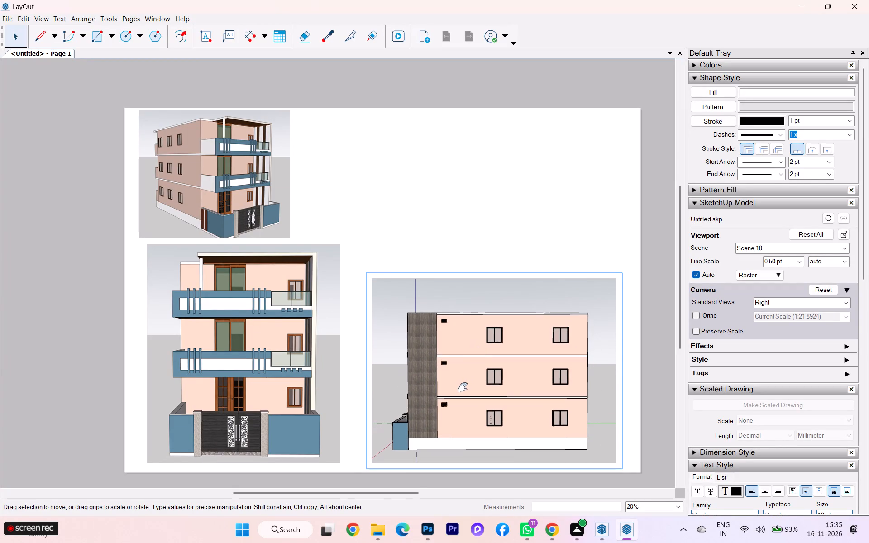
middle_click(465, 381)
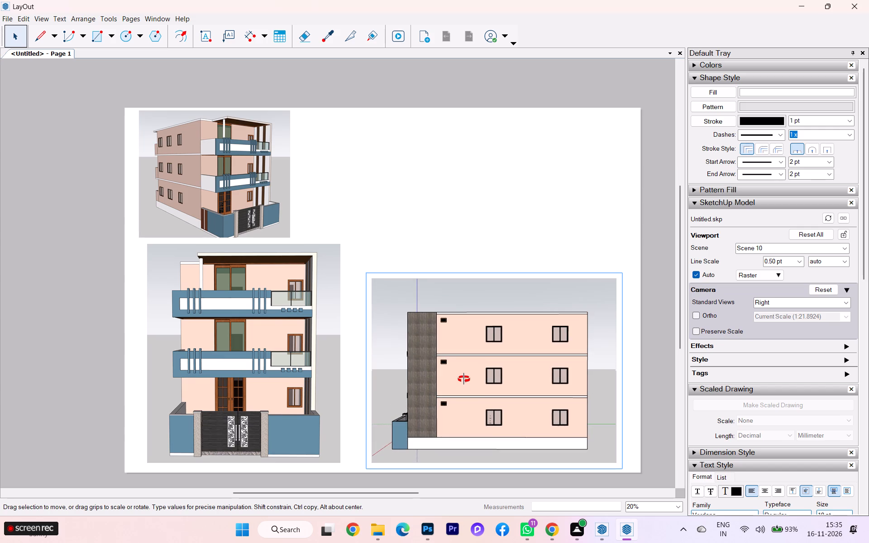
scroll(467, 373, "up", 1)
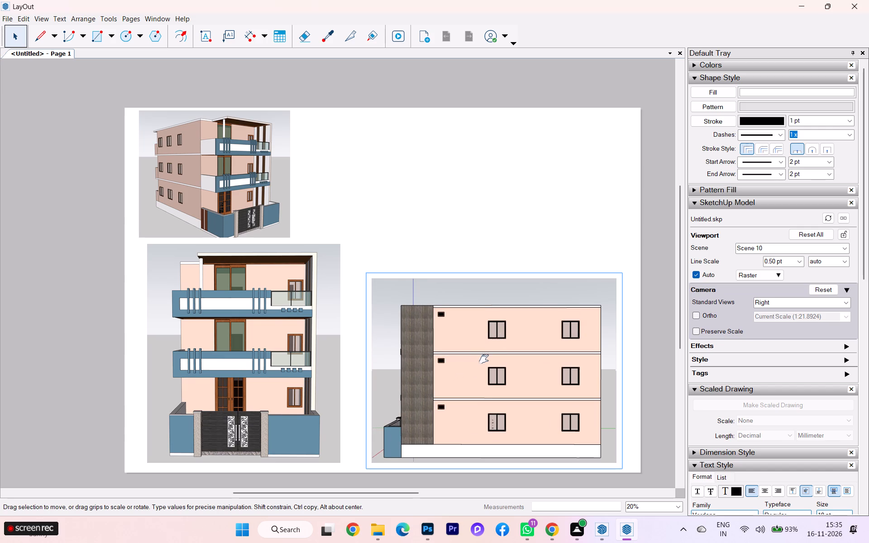
middle_click_drag(462, 380, 461, 372, "shift")
left_click(456, 253)
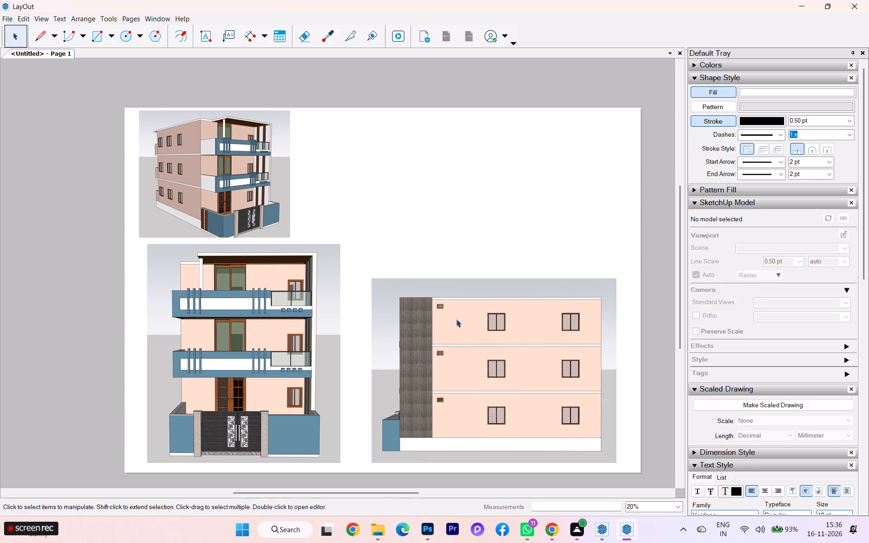
Move the right-view viewport closer to the front view, keeping it in the lower part of the page.
left_click(454, 339)
left_click_drag(477, 353, 461, 181)
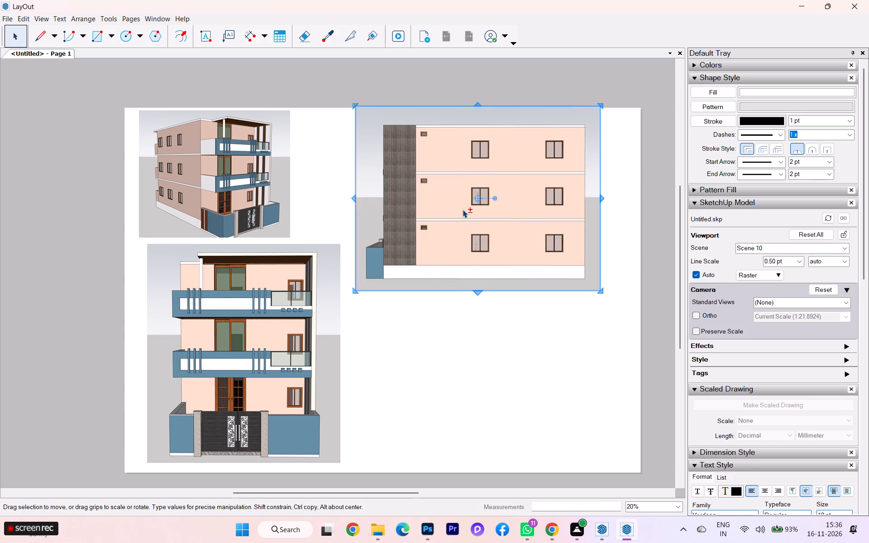
left_click_drag(463, 209, 456, 375, "shift")
left_click(446, 262)
left_click_drag(448, 255, 449, 259)
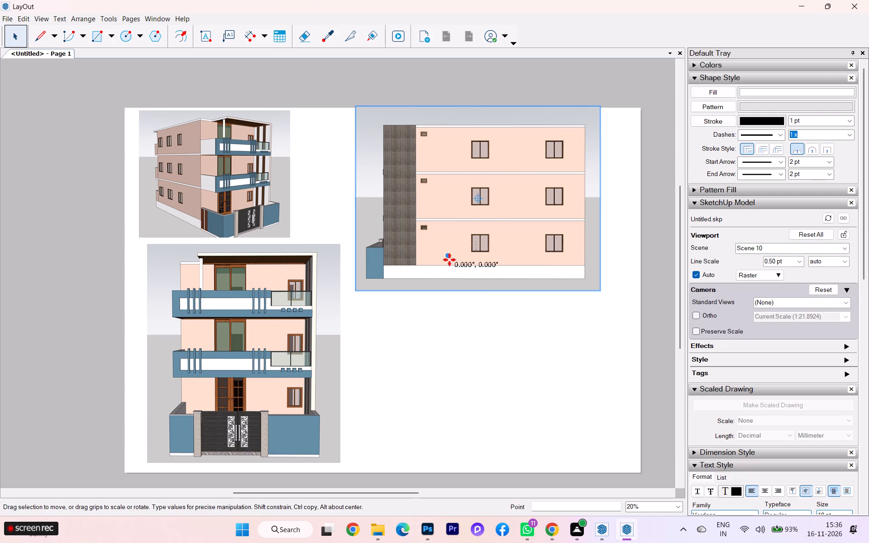
left_click_drag(449, 259, 446, 432)
left_click_drag(450, 356, 450, 355, "shift")
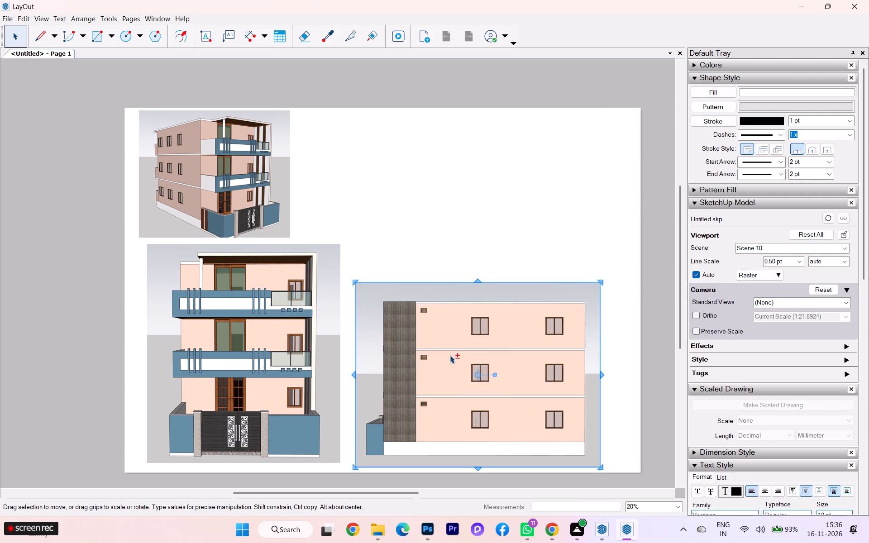
Copy the right-view viewport straight up into the blank area above it, leaving a small gap between the two.
left_click_drag(450, 355, 458, 267, "shift")
left_click_drag(444, 334, 459, 177, "shift")
left_click_drag(441, 353, 454, 170, "ctrl")
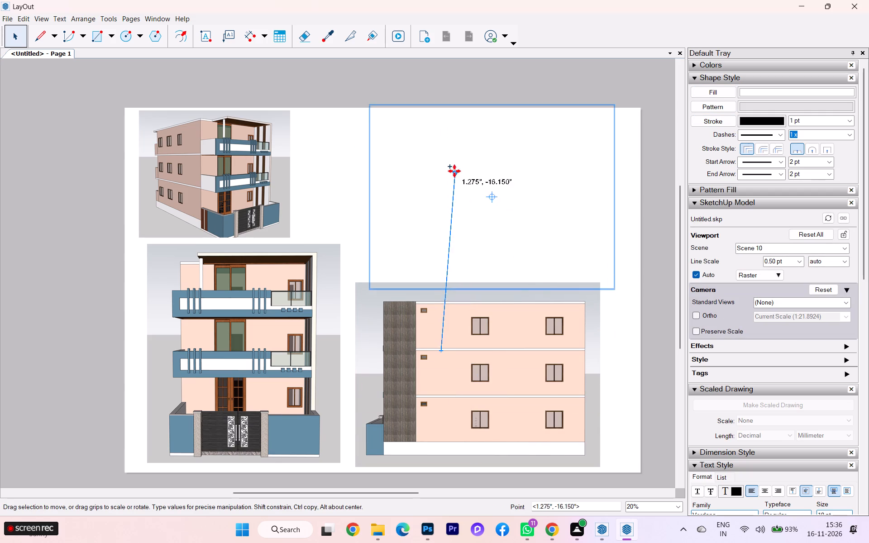
left_click_drag(454, 170, 442, 152, "ctrl")
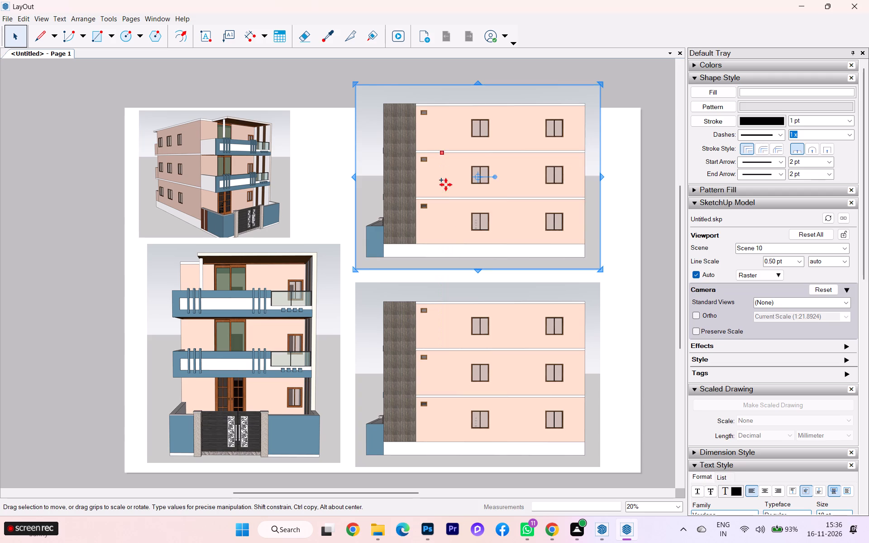
Shorten the upper copied viewport by lowering its top edge to just above the page's top edge.
scroll(470, 249, "down", 1)
left_click_drag(476, 97, 473, 115)
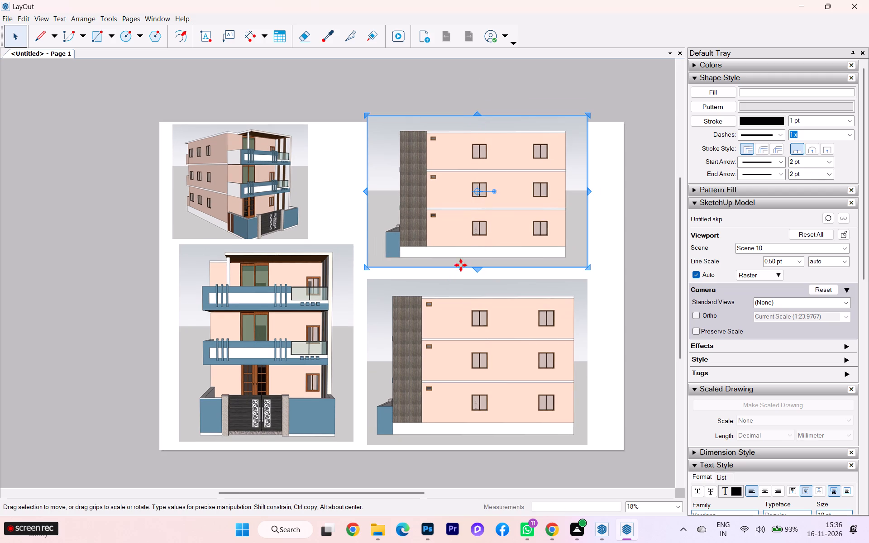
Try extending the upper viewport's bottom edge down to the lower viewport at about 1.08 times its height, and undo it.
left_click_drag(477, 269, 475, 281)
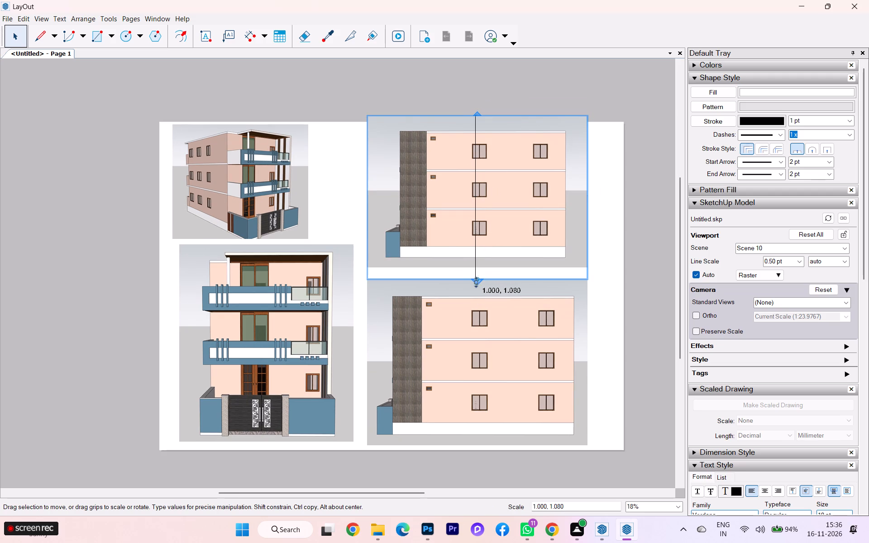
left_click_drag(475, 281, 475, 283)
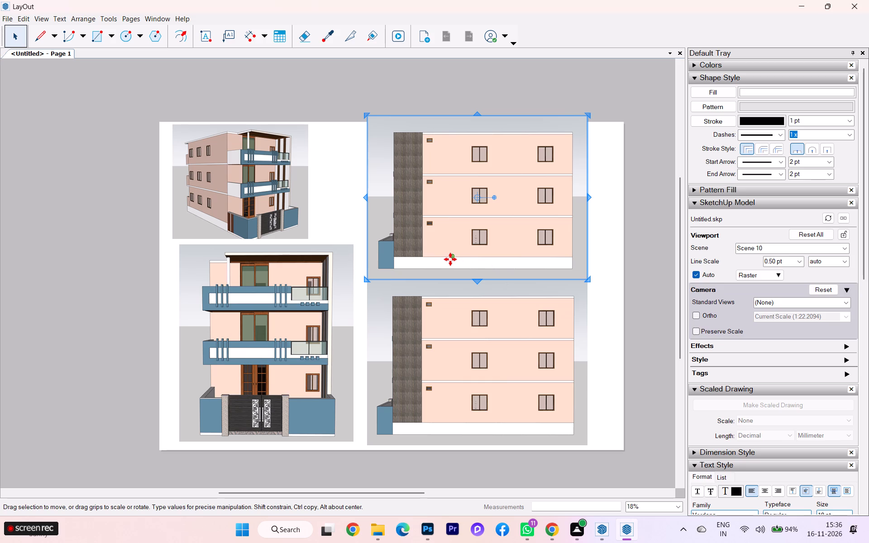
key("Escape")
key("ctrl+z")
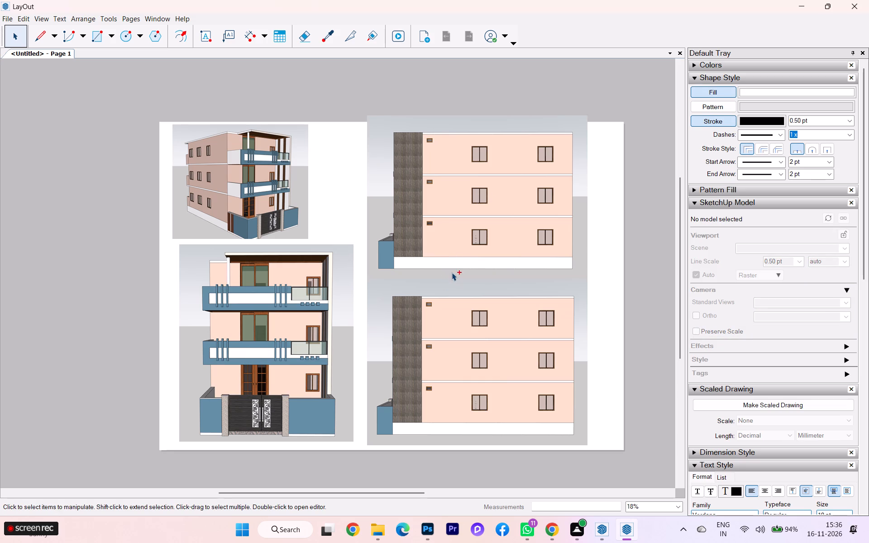
Extend the upper viewport's bottom edge slightly, leaving a narrow gap above the lower one, and lower its top edge to the page's top edge.
left_click(463, 257)
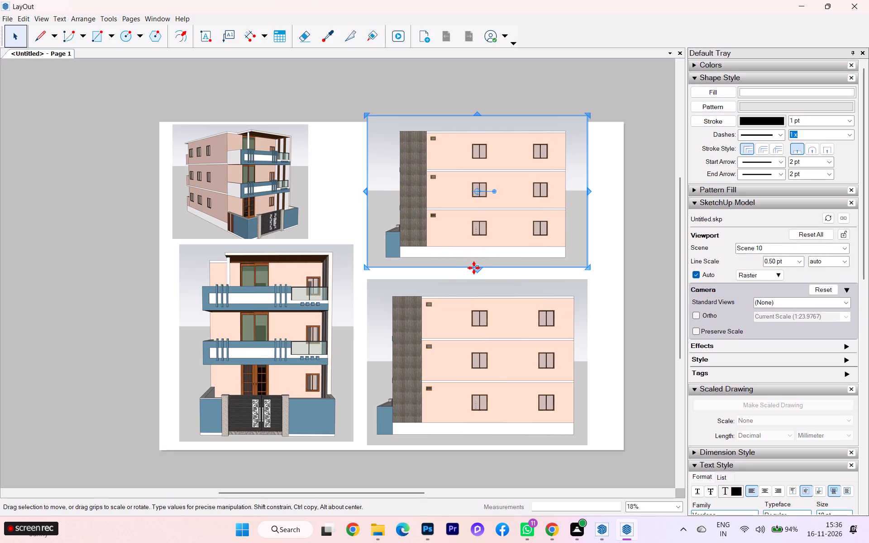
left_click_drag(476, 268, 476, 274)
left_click_drag(477, 269, 477, 276)
left_click_drag(477, 282, 476, 273)
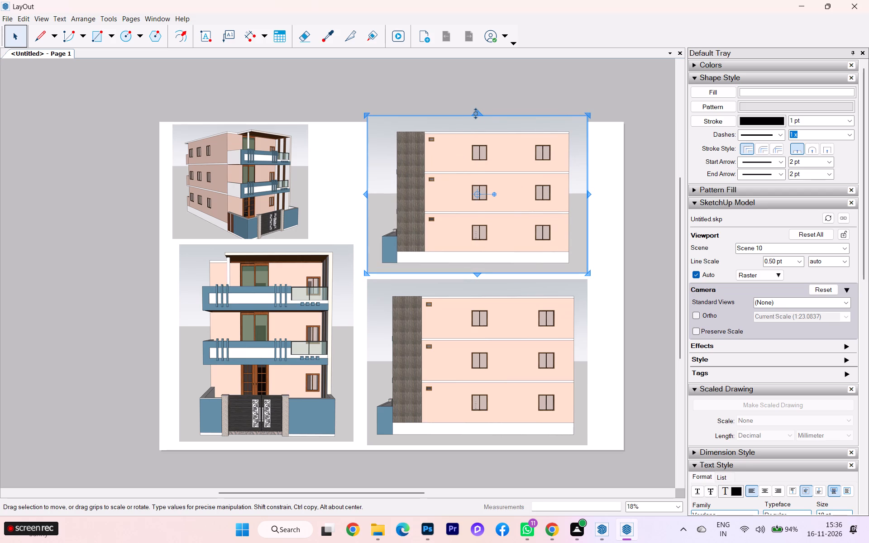
left_click_drag(475, 113, 475, 121)
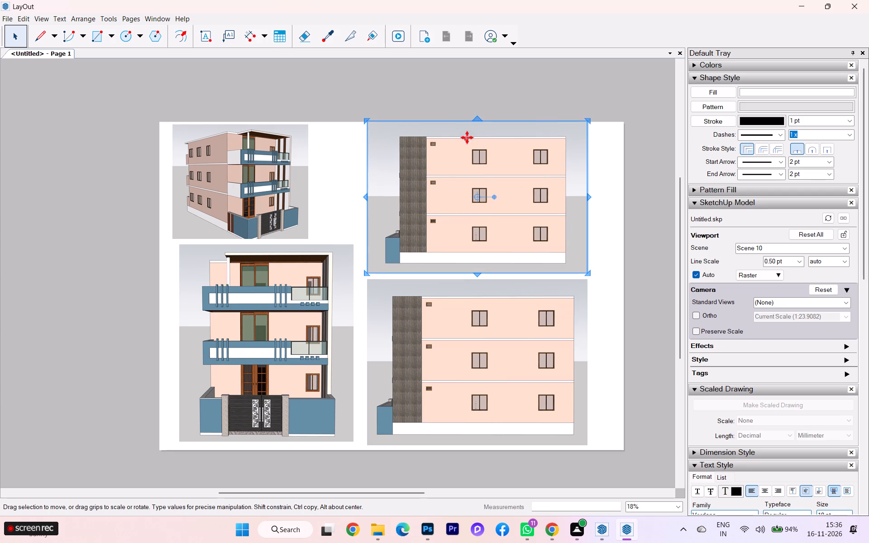
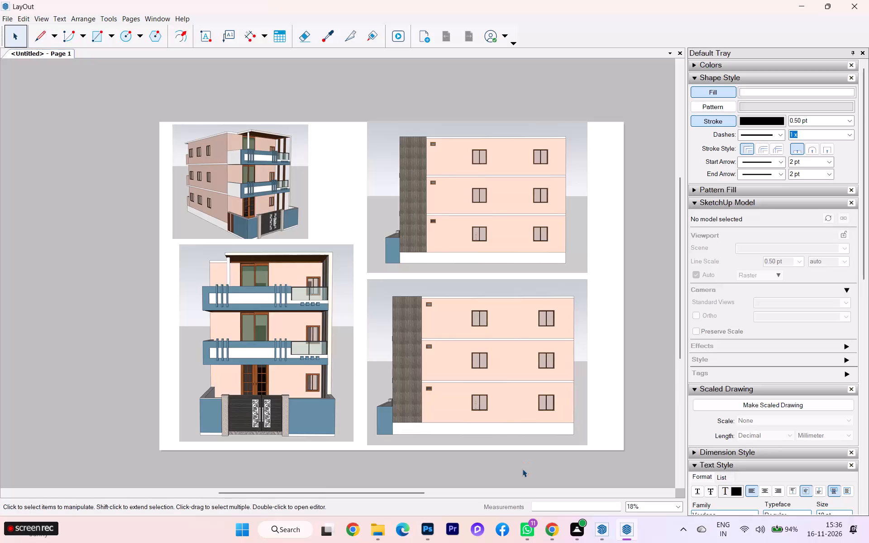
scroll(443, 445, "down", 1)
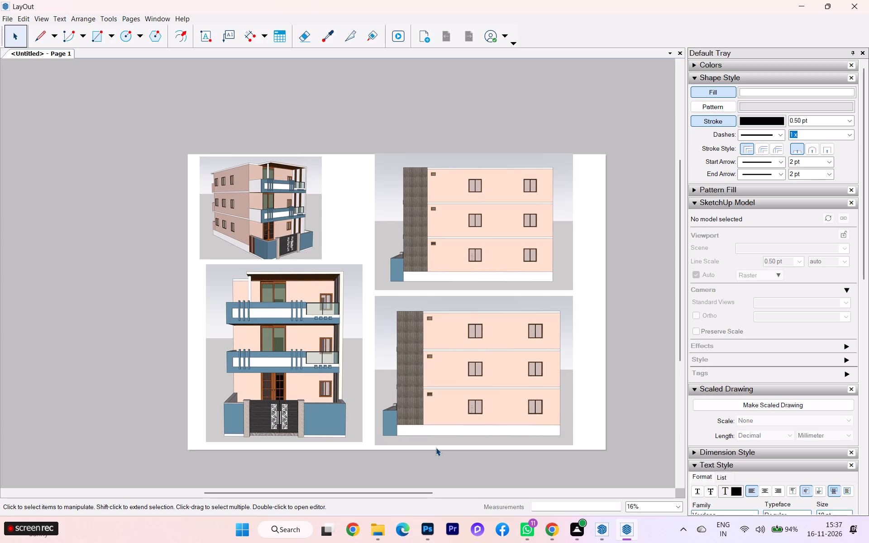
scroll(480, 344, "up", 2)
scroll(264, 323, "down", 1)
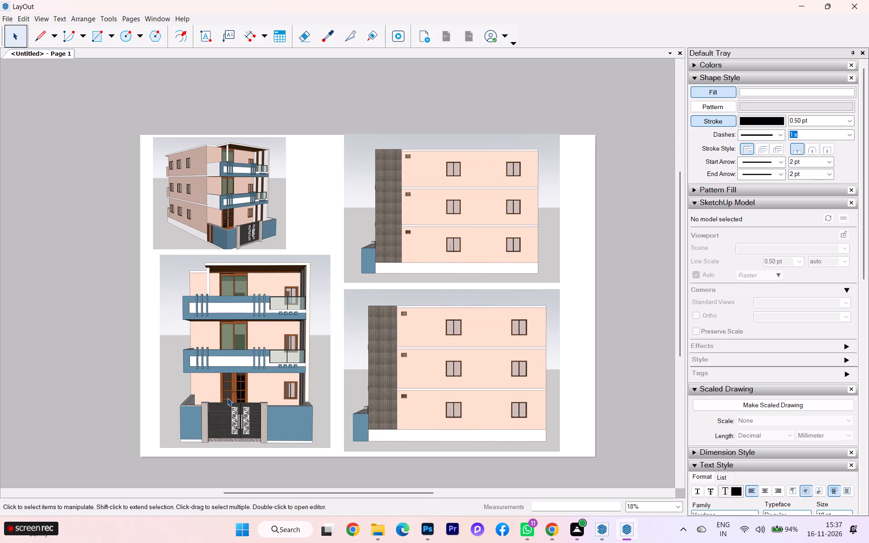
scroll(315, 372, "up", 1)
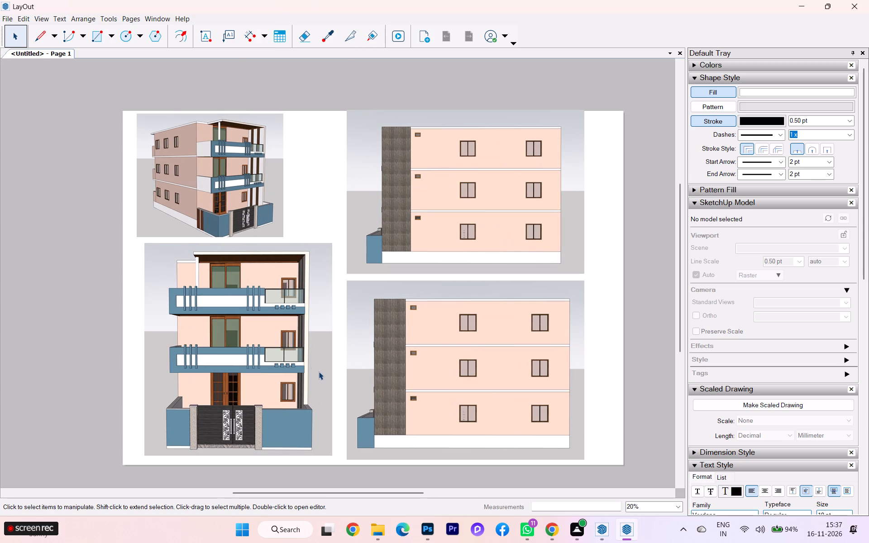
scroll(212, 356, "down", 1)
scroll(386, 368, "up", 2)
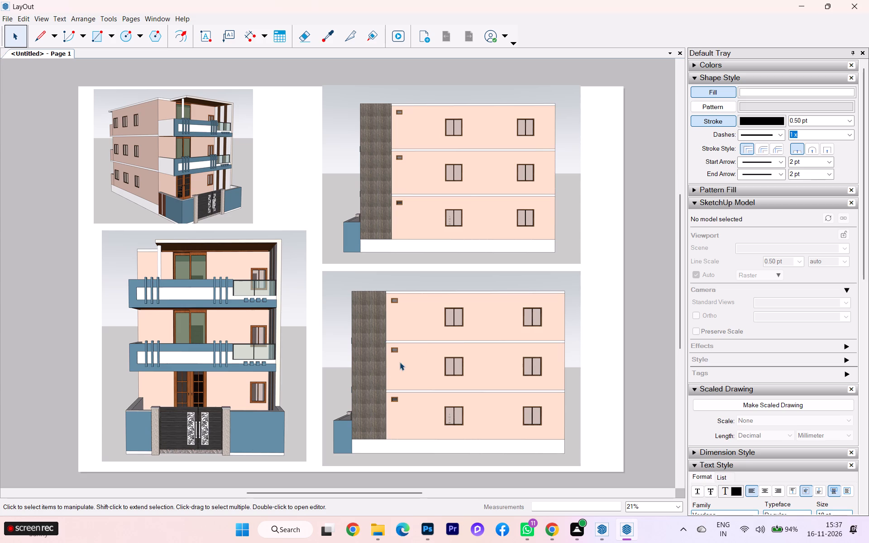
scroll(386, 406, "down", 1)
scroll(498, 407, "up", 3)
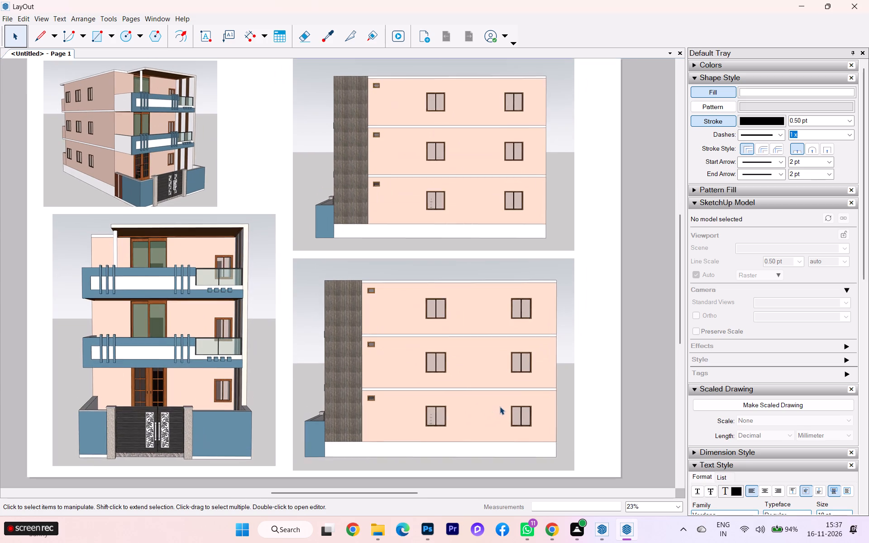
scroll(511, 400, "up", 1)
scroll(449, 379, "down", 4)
Set the upper copied side viewport's standard camera view to Left.
left_click(433, 250)
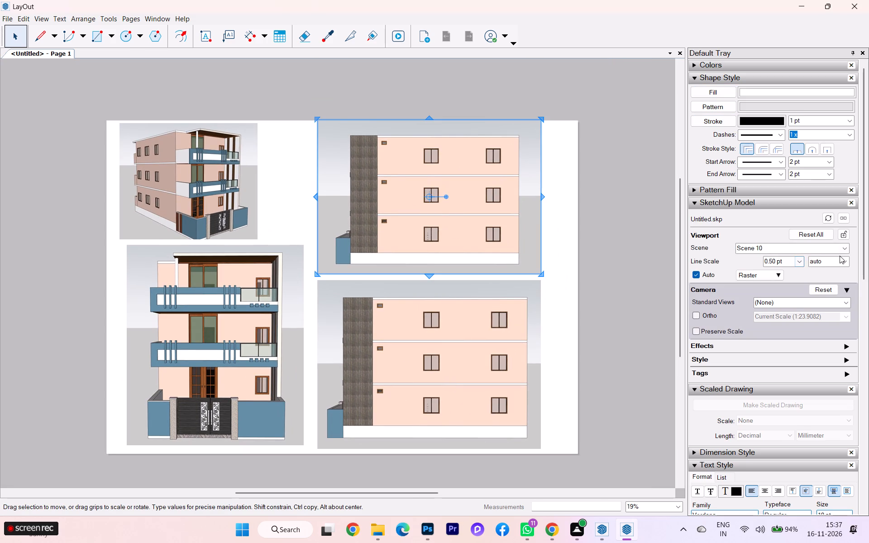
left_click(843, 303)
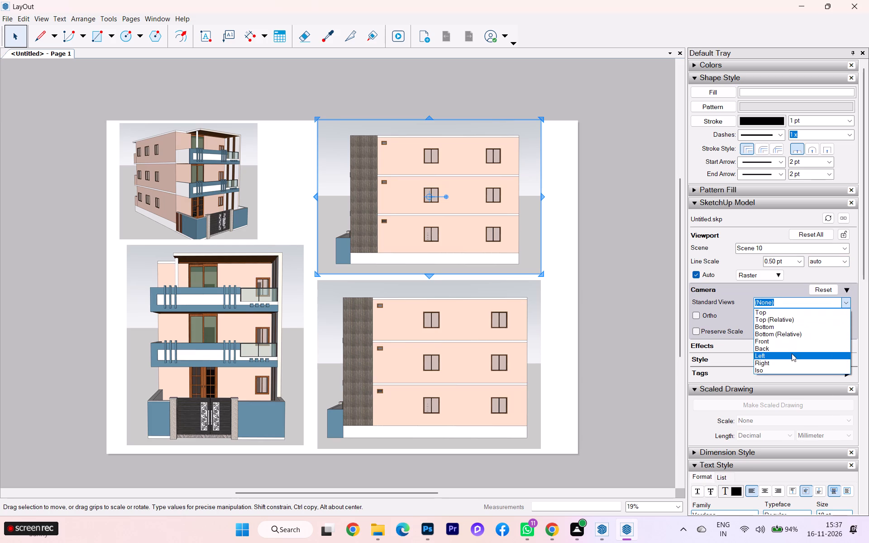
left_click(790, 353)
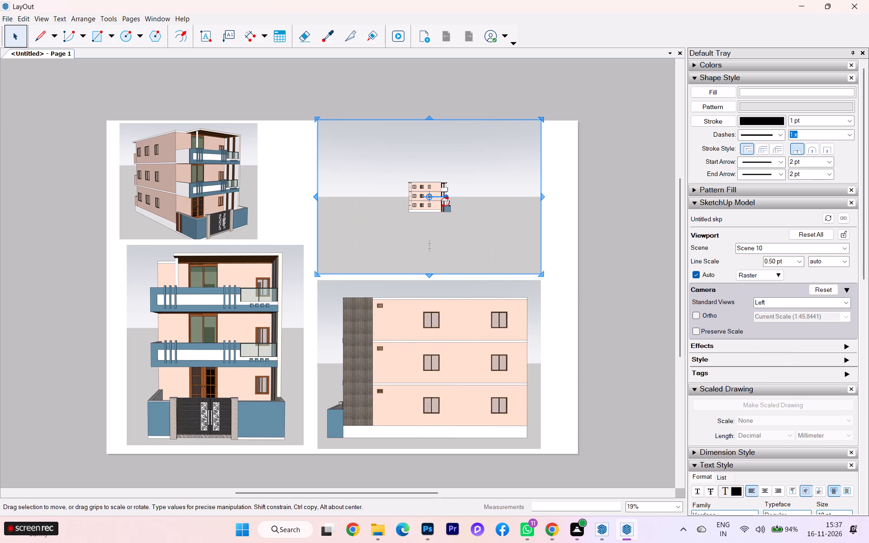
Open the Left viewport for camera editing and bring the camera closer until the house nearly fills the frame.
scroll(430, 180, "up", 2)
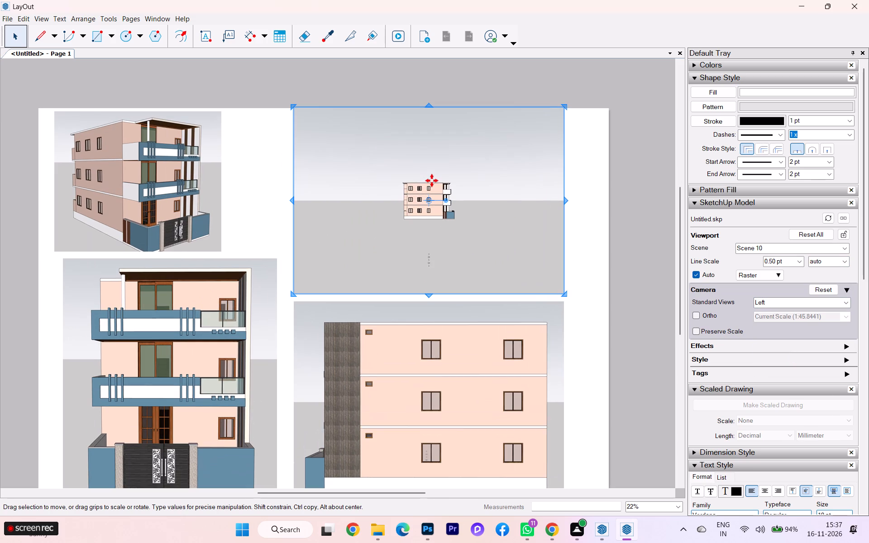
scroll(435, 197, "up", 2)
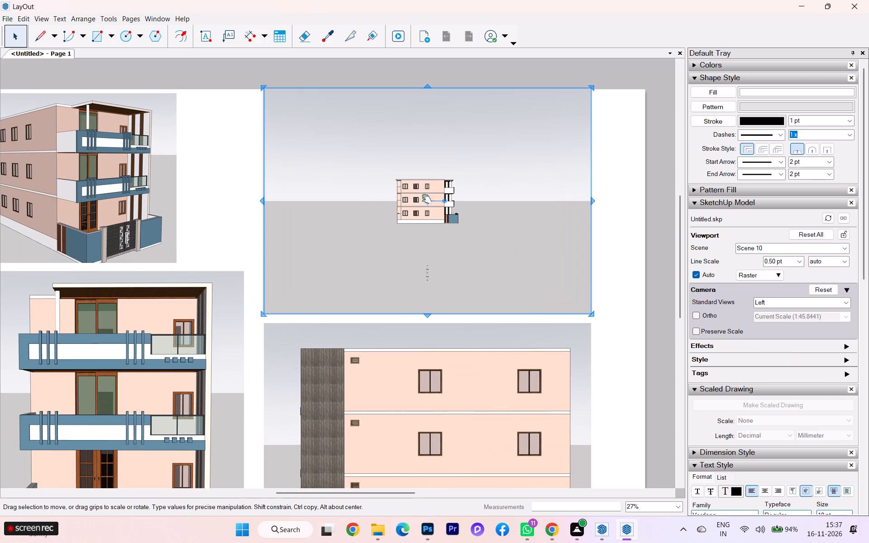
left_click(426, 200)
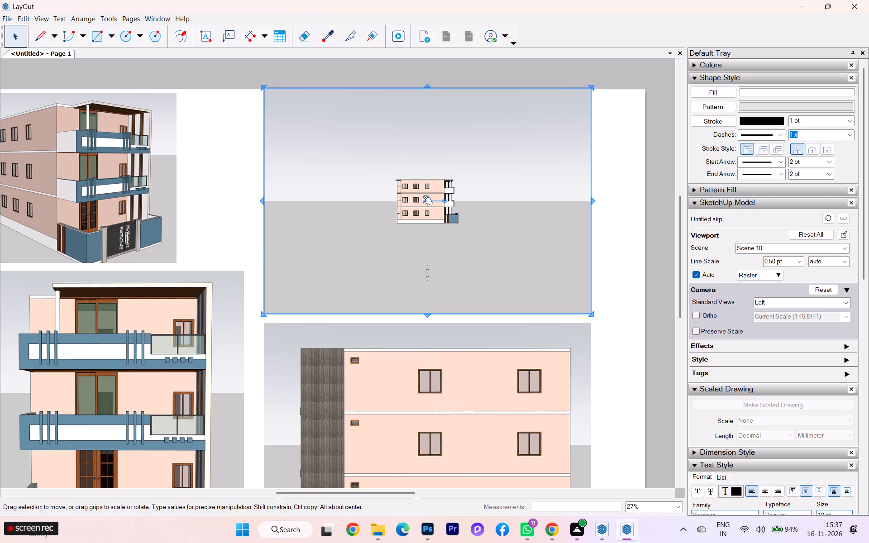
left_click(426, 200)
scroll(426, 200, "up", 2)
scroll(428, 204, "down", 1)
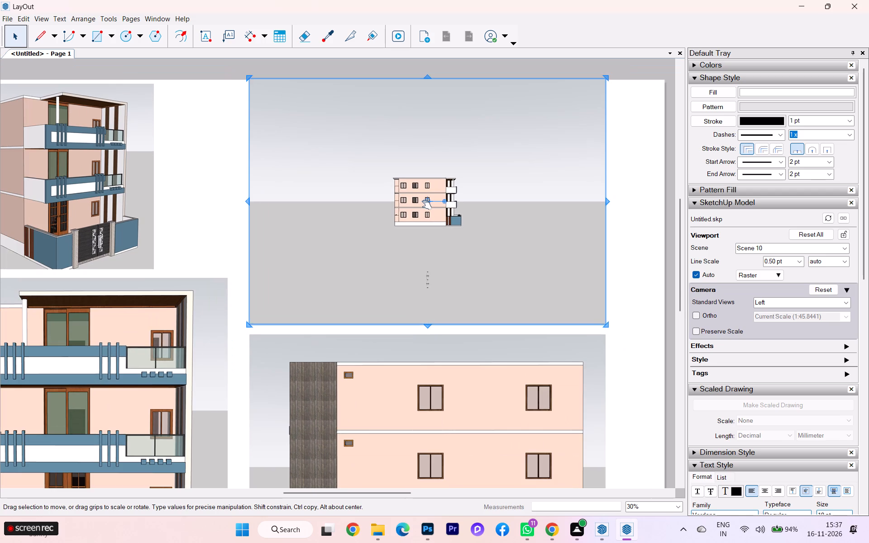
double_click(425, 204)
scroll(425, 204, "up", 7)
scroll(436, 224, "down", 1)
scroll(436, 224, "up", 4)
scroll(439, 227, "down", 1)
scroll(439, 227, "up", 1)
scroll(497, 289, "down", 3)
scroll(412, 198, "up", 2)
scroll(412, 198, "down", 1)
scroll(412, 198, "up", 1)
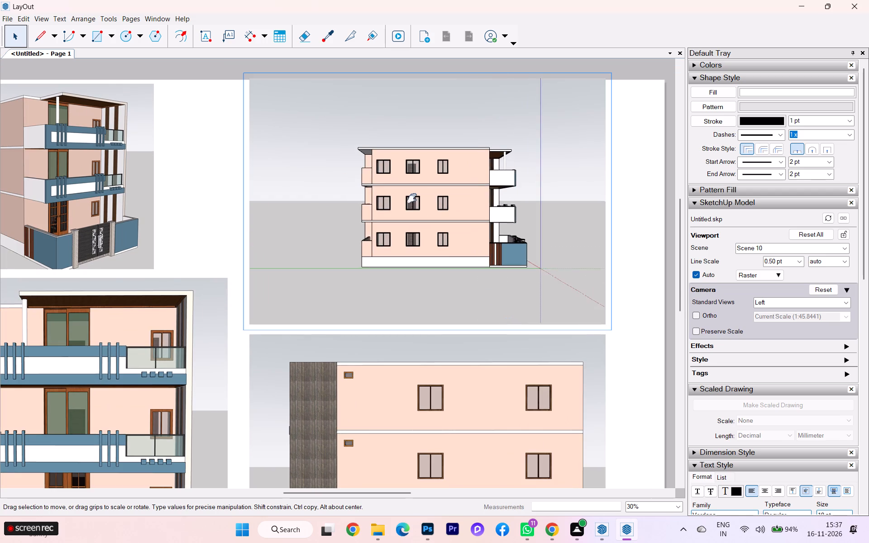
scroll(412, 198, "up", 4)
scroll(321, 195, "down", 2)
scroll(405, 201, "up", 6)
scroll(430, 205, "down", 1)
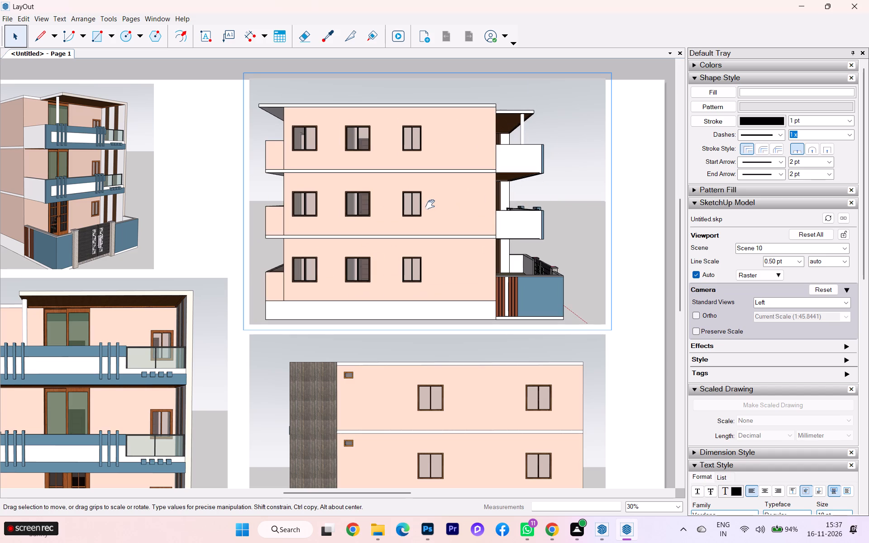
scroll(469, 197, "down", 1)
scroll(469, 197, "up", 1)
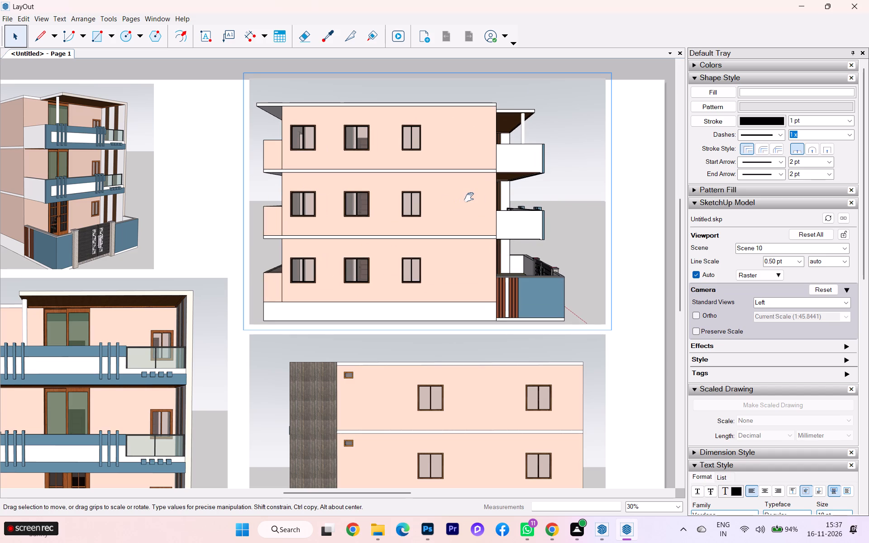
Orbit the Left viewport's camera very slightly, pan the house to the middle of the frame, and finish the camera editing.
left_click(428, 82)
middle_click_drag(411, 270, 415, 268)
middle_click(396, 268)
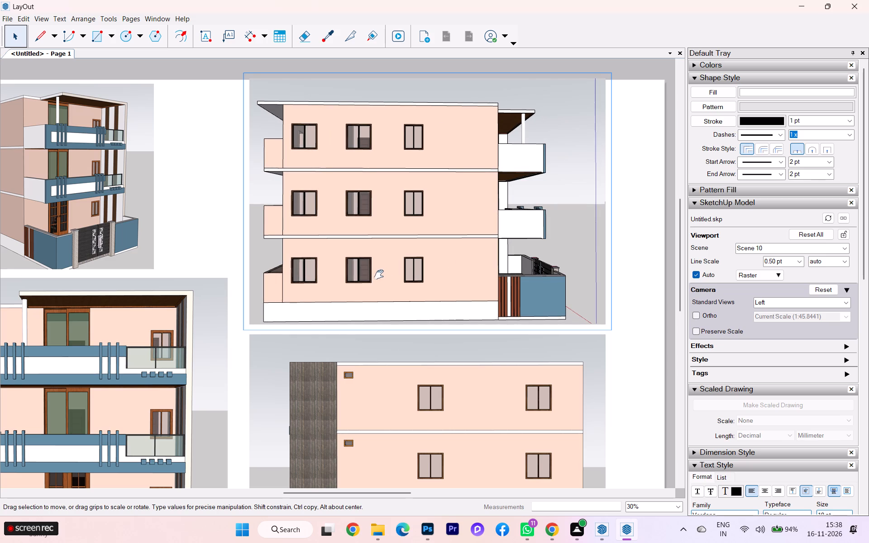
left_click_drag(378, 275, 403, 273)
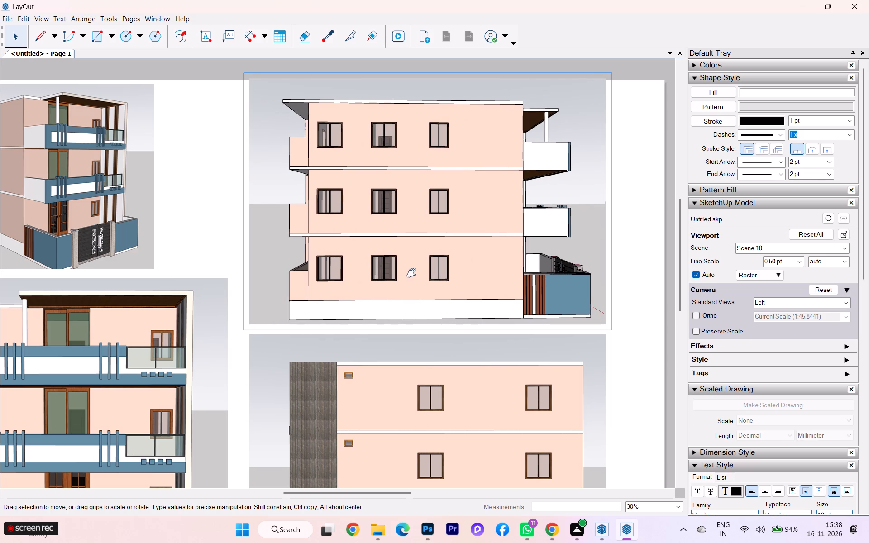
middle_click(471, 228)
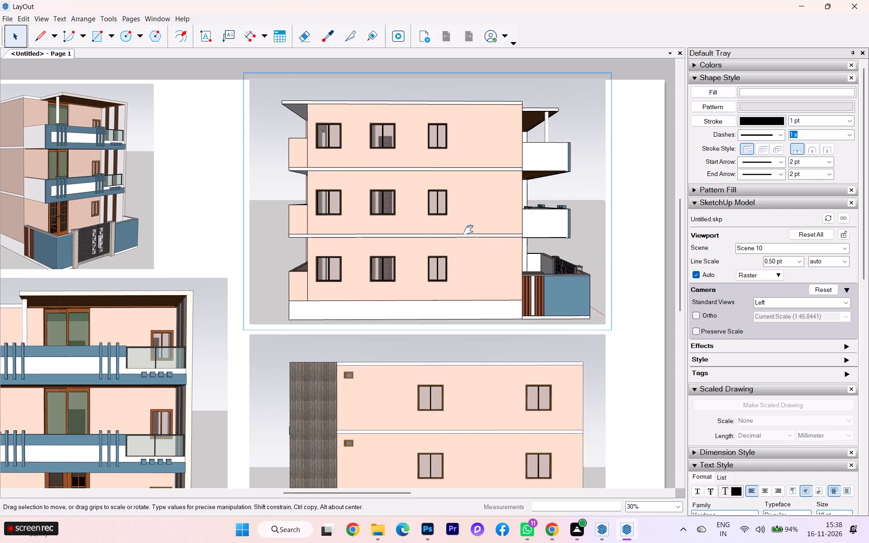
left_click(610, 200)
left_click(604, 198)
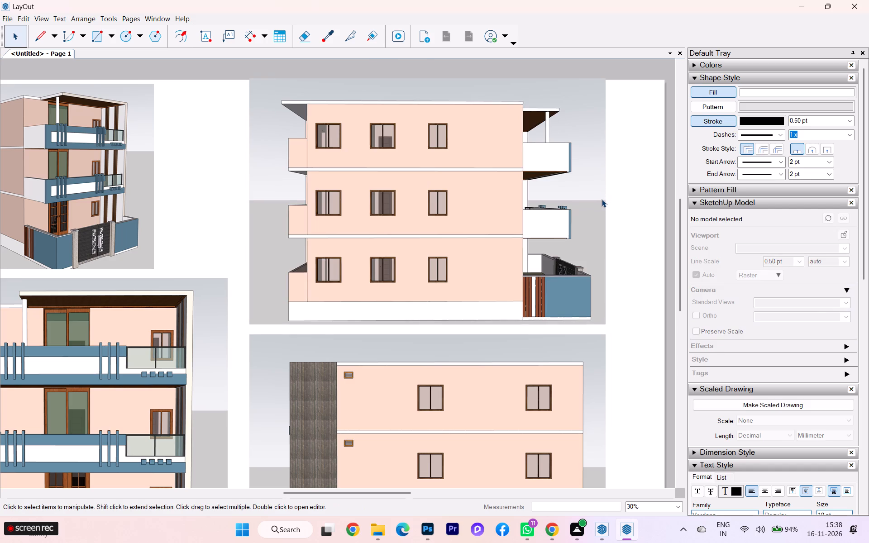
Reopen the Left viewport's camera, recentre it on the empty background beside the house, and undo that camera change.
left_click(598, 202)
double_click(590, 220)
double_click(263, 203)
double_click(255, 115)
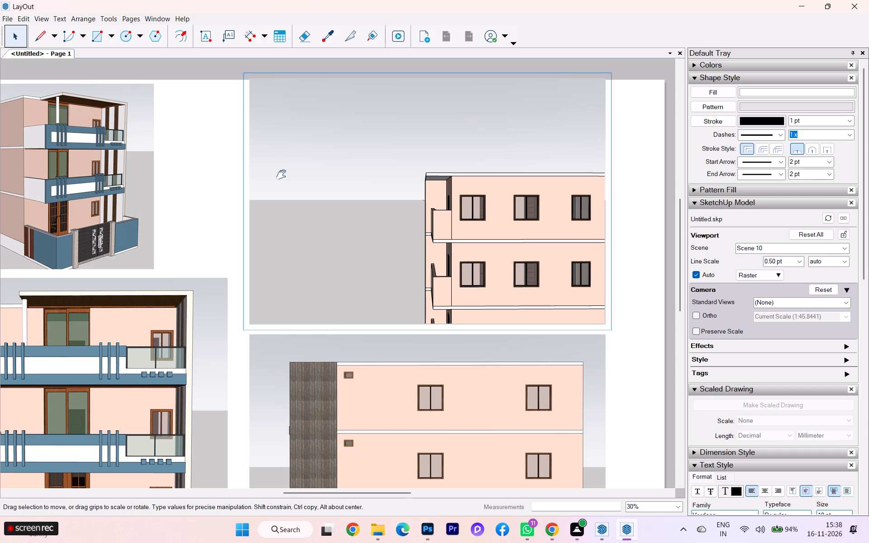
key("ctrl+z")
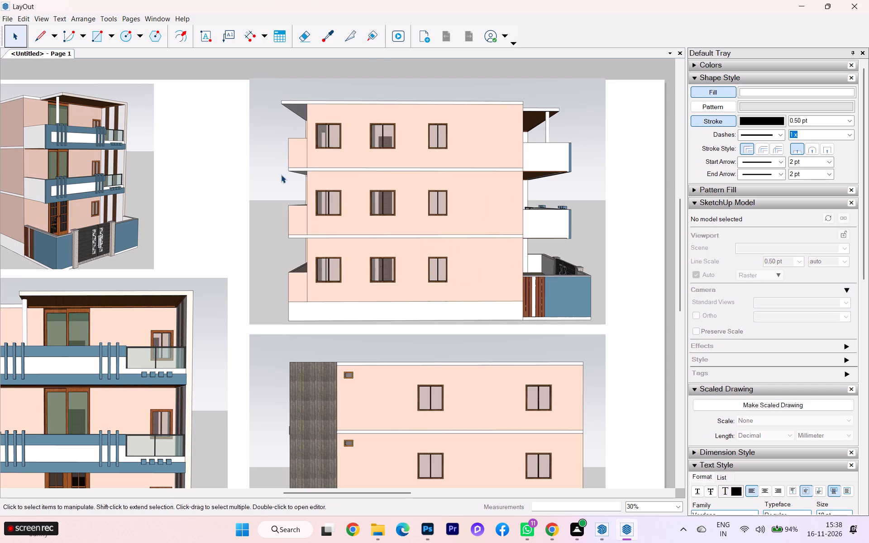
Shorten the left-side viewport by lowering its top edge to slightly below the page's top edge.
left_click(256, 178)
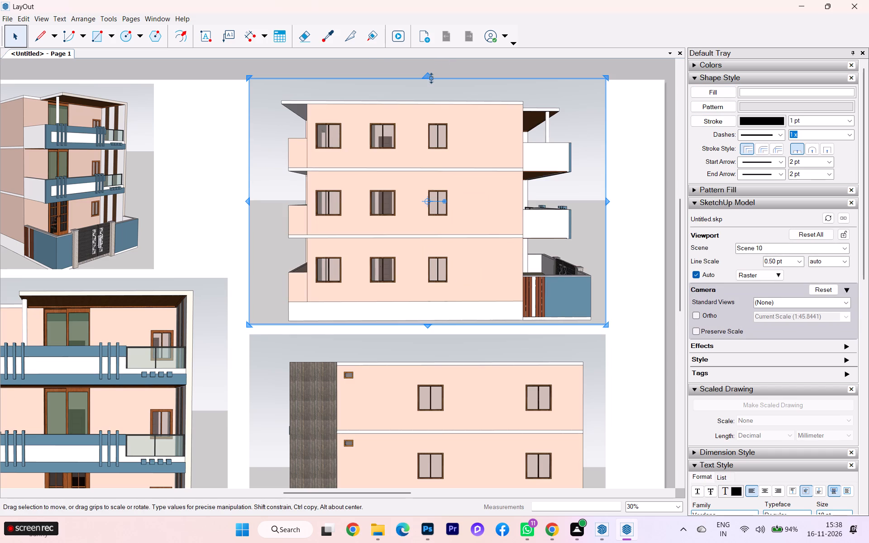
left_click_drag(430, 77, 428, 89)
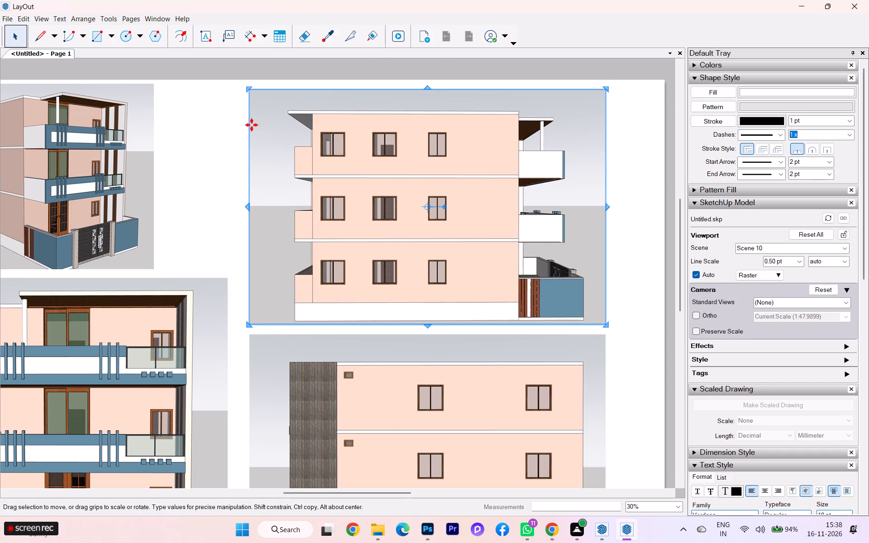
left_click(260, 74)
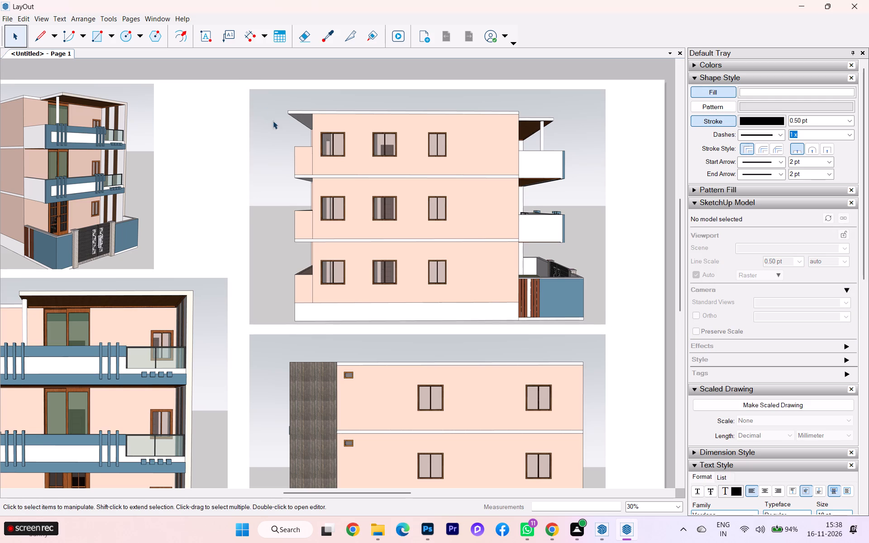
Widen the perspective viewport to about 1.327 times its width, bringing its right edge in line with the front viewport's.
scroll(280, 122, "down", 2)
left_click(133, 185)
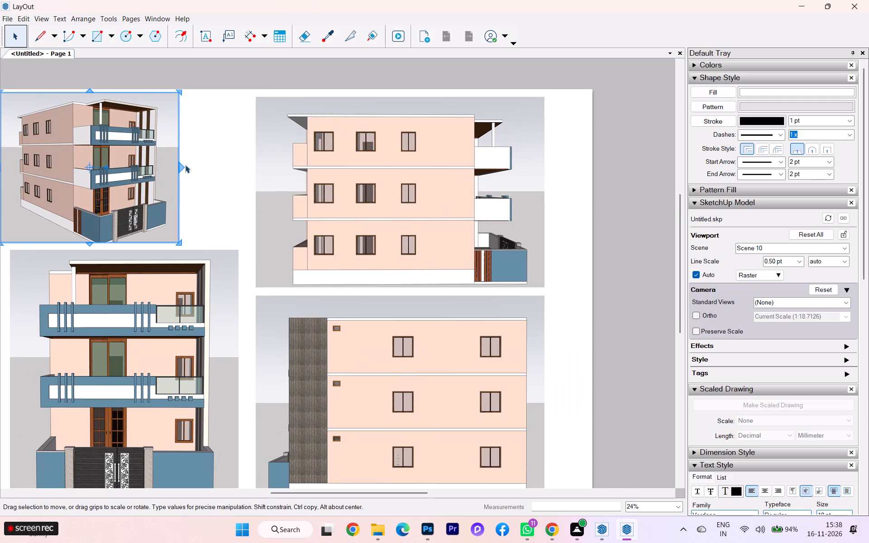
left_click_drag(181, 165, 237, 164)
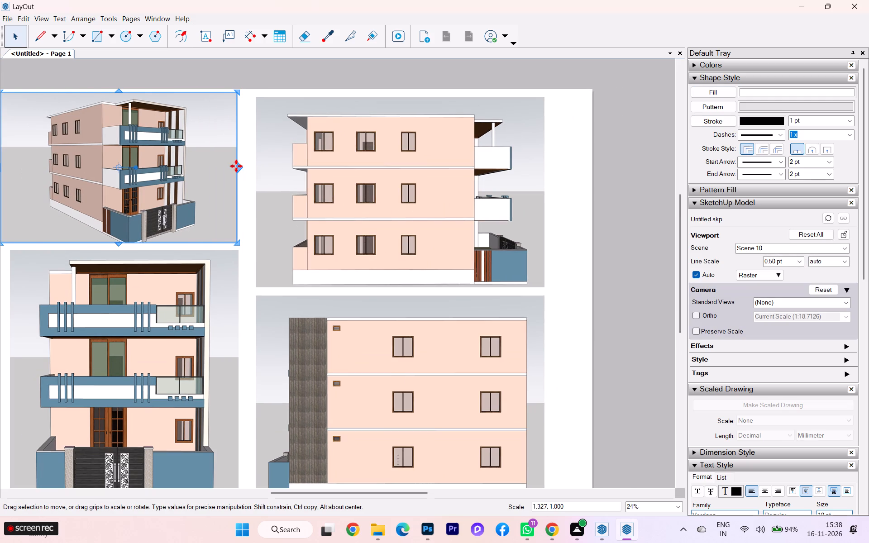
scroll(266, 161, "down", 1)
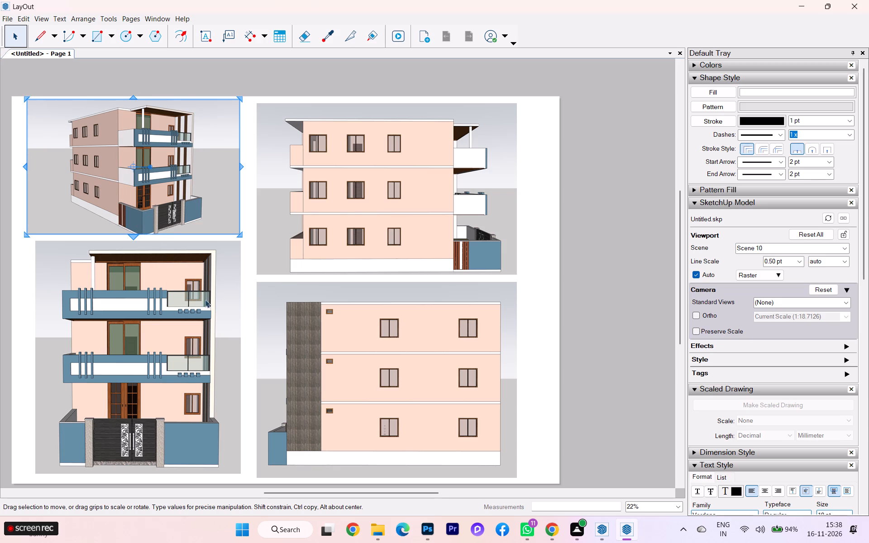
left_click(250, 279)
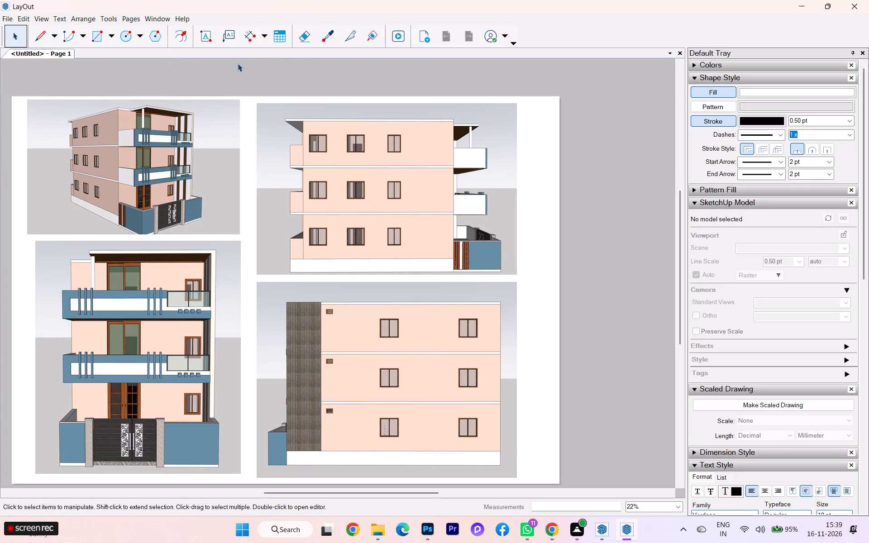
Move the front-view viewport up near the page's top edge and across so it overlaps the perspective and left-side viewports.
scroll(525, 211, "down", 1)
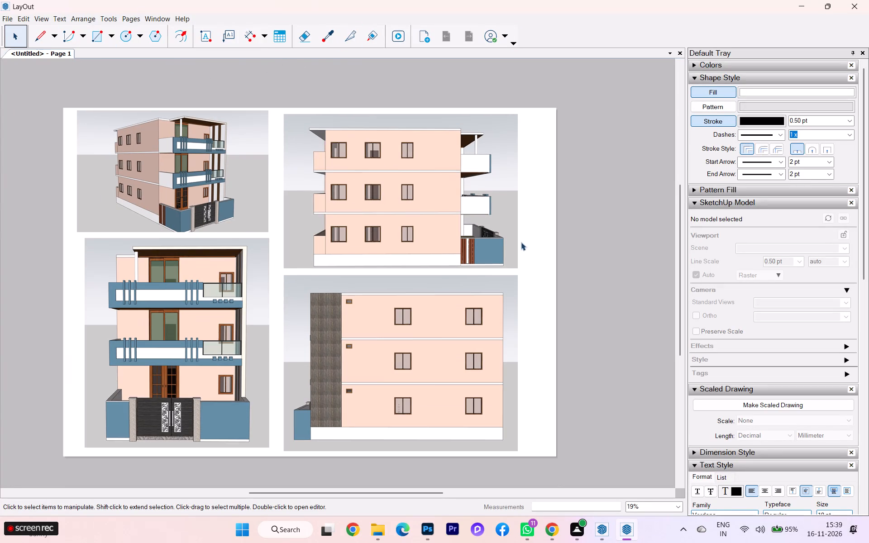
left_click(257, 267)
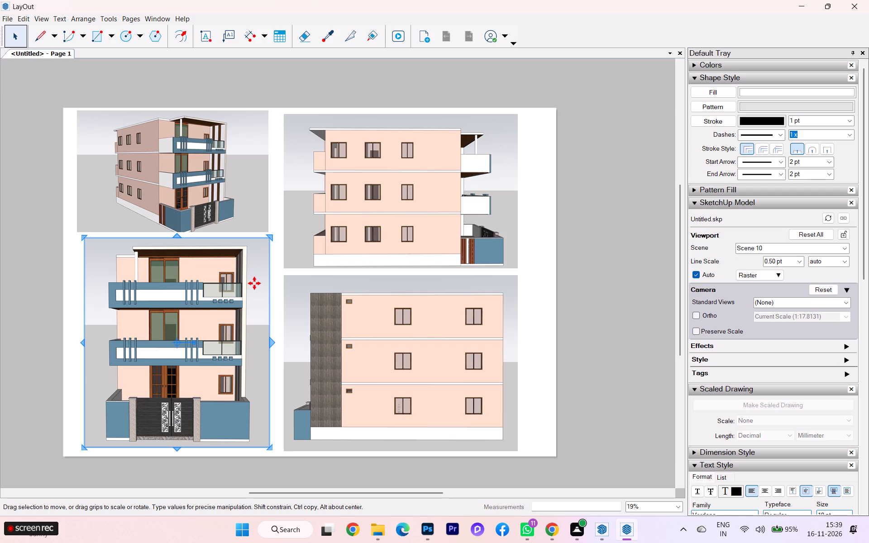
left_click_drag(256, 285, 257, 150)
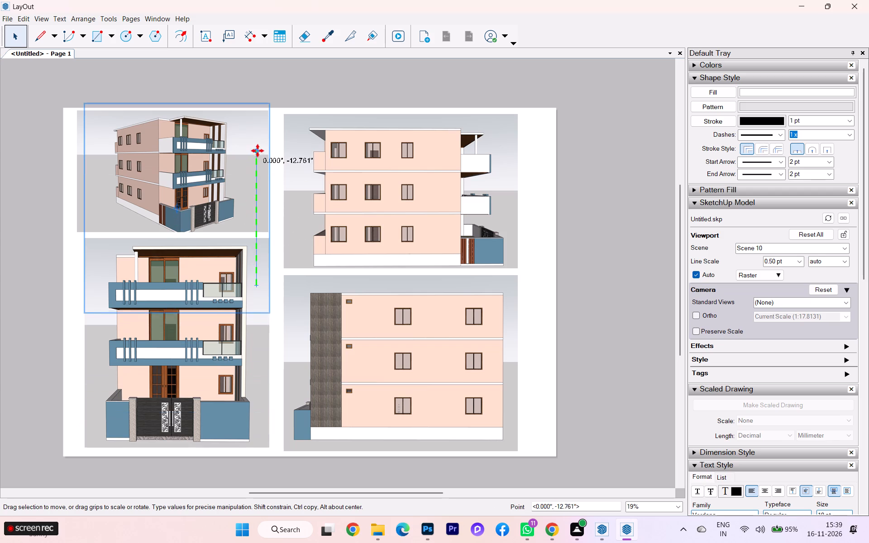
left_click_drag(257, 150, 387, 154)
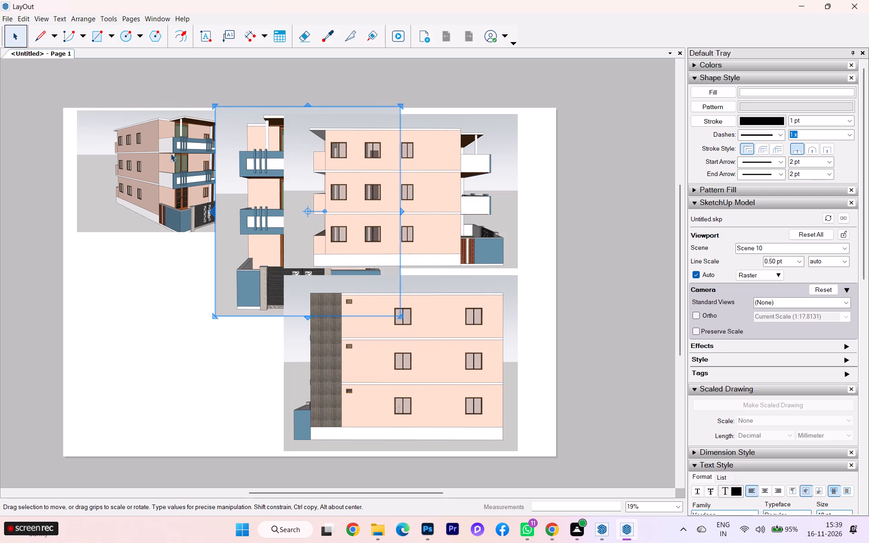
Move the perspective viewport straight down into the page's empty lower-left area.
left_click(171, 153)
left_click_drag(152, 173, 153, 364)
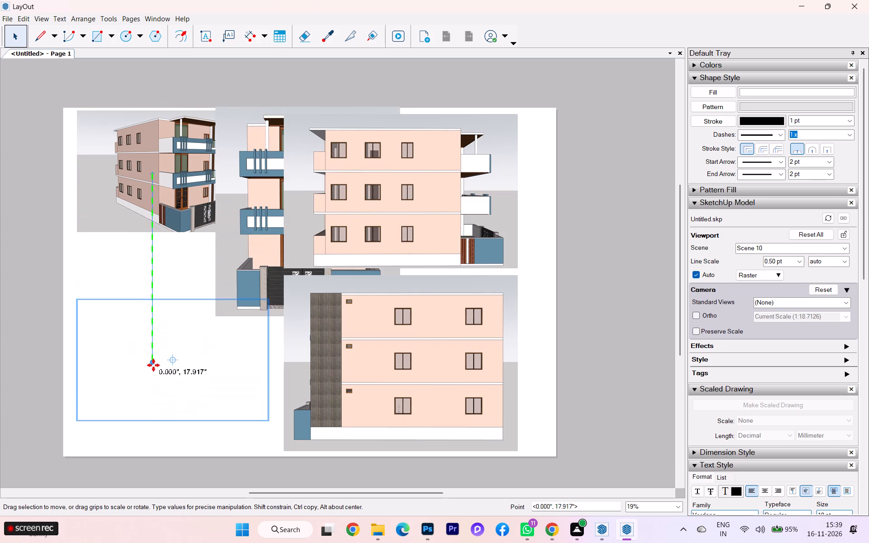
left_click_drag(153, 364, 155, 374)
Move the front-view viewport to the page's upper-left area, directly above the perspective viewport and clear of the side view.
left_click(241, 238)
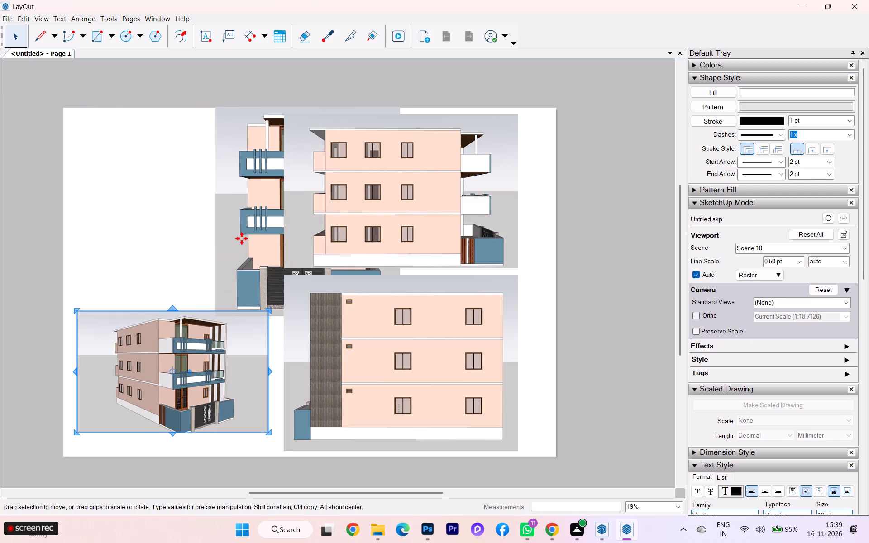
left_click_drag(244, 229, 103, 220)
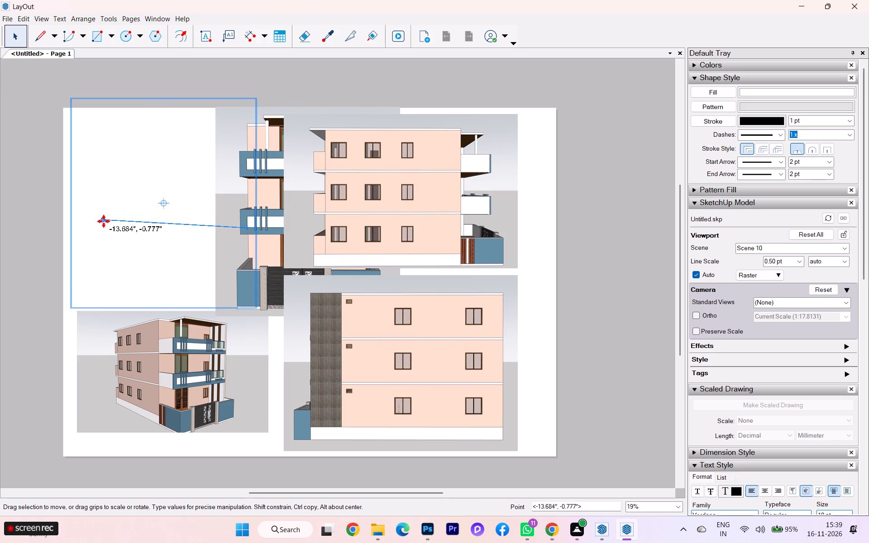
left_click_drag(103, 220, 101, 226)
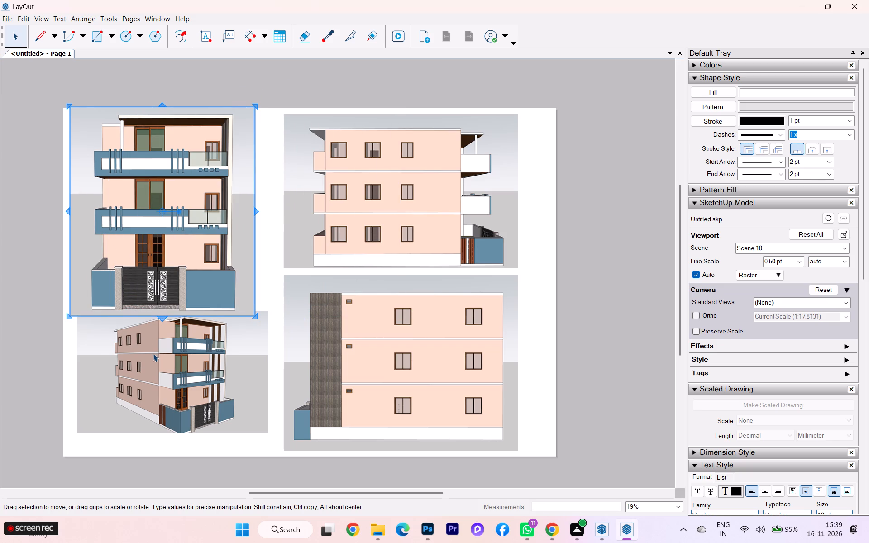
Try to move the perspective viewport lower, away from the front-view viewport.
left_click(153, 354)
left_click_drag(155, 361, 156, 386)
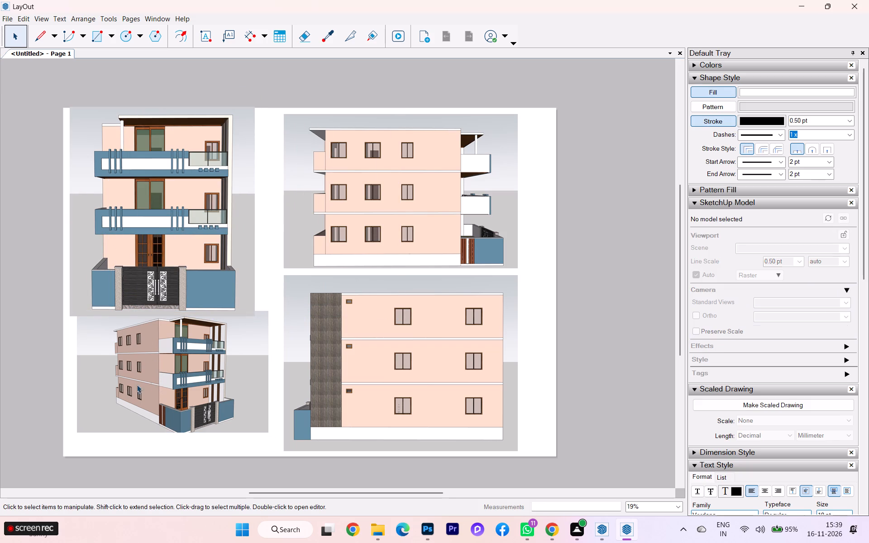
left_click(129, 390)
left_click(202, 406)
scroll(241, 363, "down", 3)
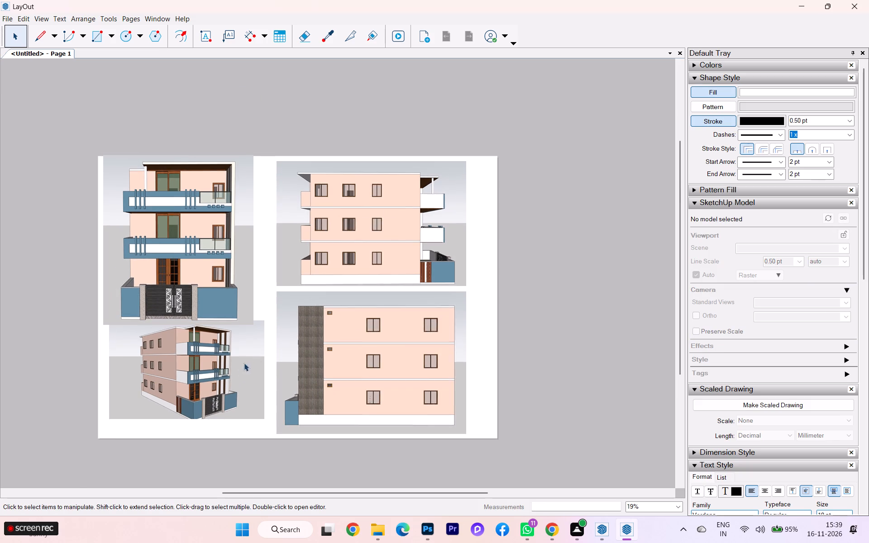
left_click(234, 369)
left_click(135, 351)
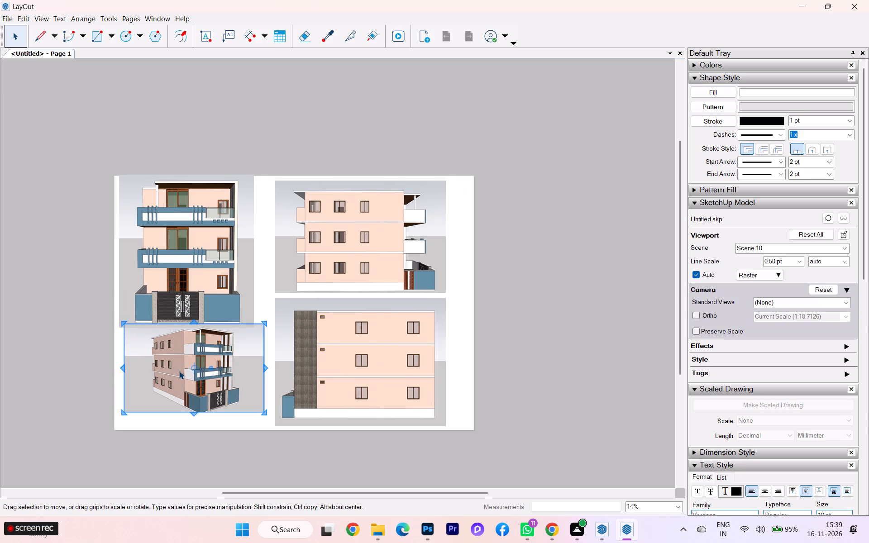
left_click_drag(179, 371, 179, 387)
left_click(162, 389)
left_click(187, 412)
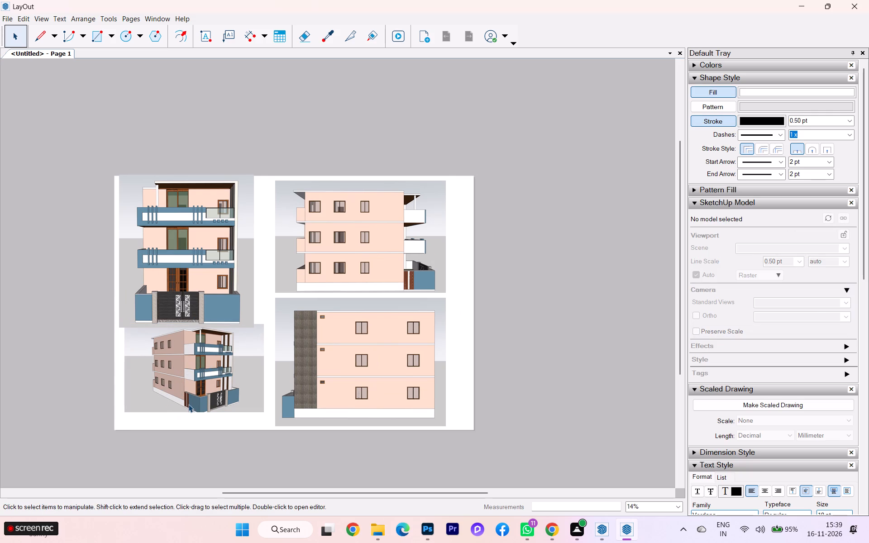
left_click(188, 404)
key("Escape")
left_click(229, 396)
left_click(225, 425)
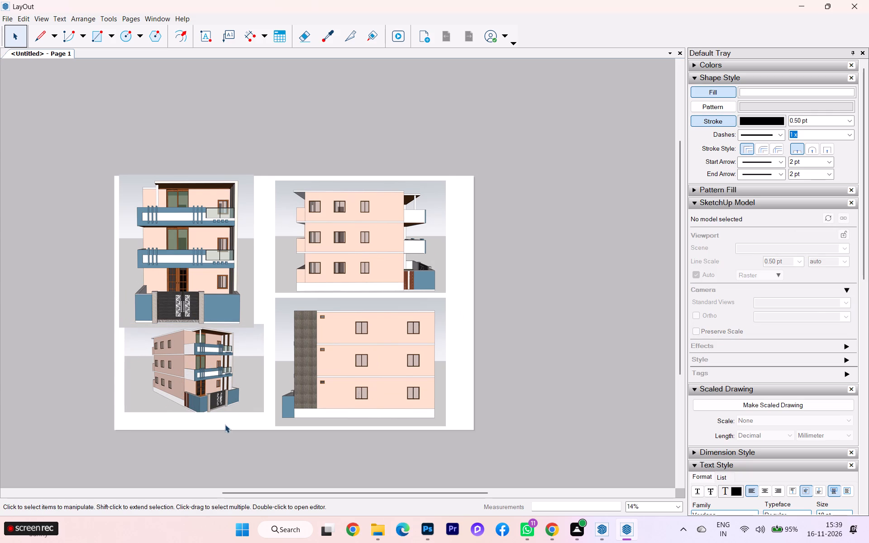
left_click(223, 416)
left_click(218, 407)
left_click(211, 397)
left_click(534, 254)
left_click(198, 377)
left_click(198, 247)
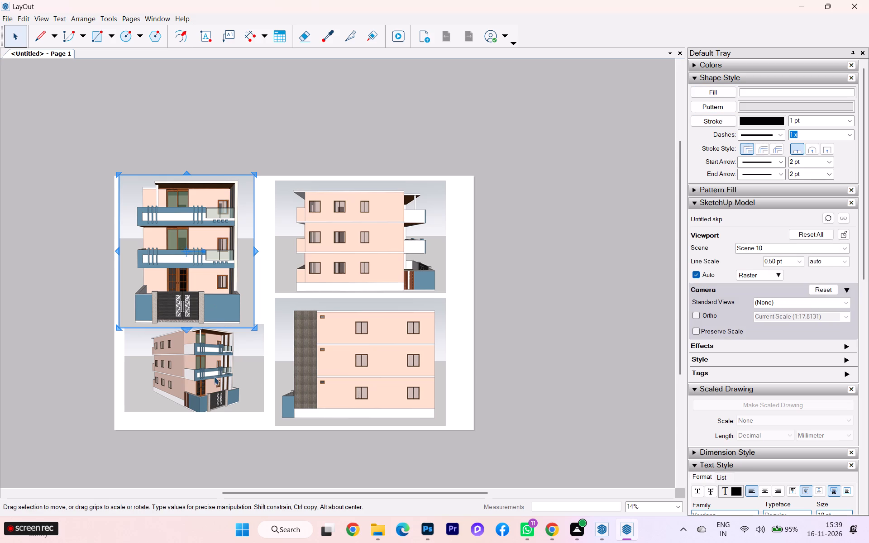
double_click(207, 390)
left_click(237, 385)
Move the front-view viewport up past the page's top edge, clearing a gap above the perspective viewport.
left_click(233, 297)
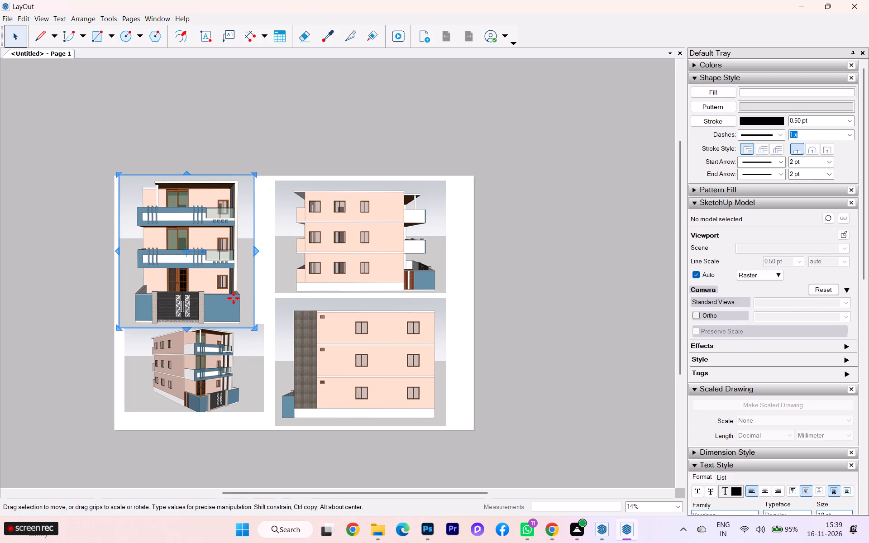
left_click_drag(229, 296, 229, 281)
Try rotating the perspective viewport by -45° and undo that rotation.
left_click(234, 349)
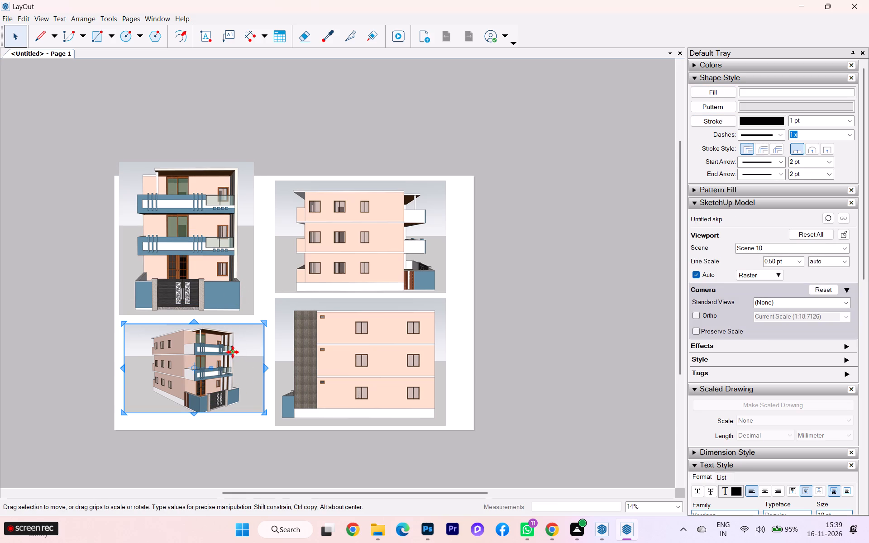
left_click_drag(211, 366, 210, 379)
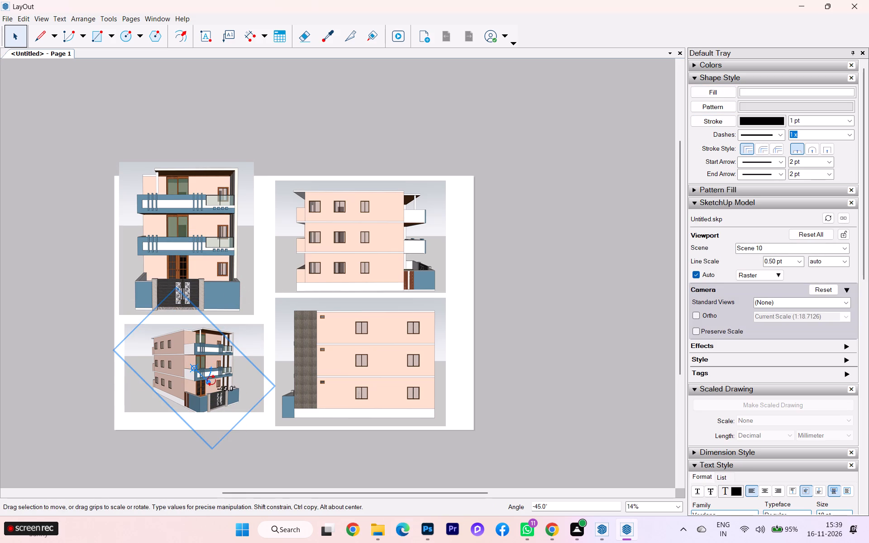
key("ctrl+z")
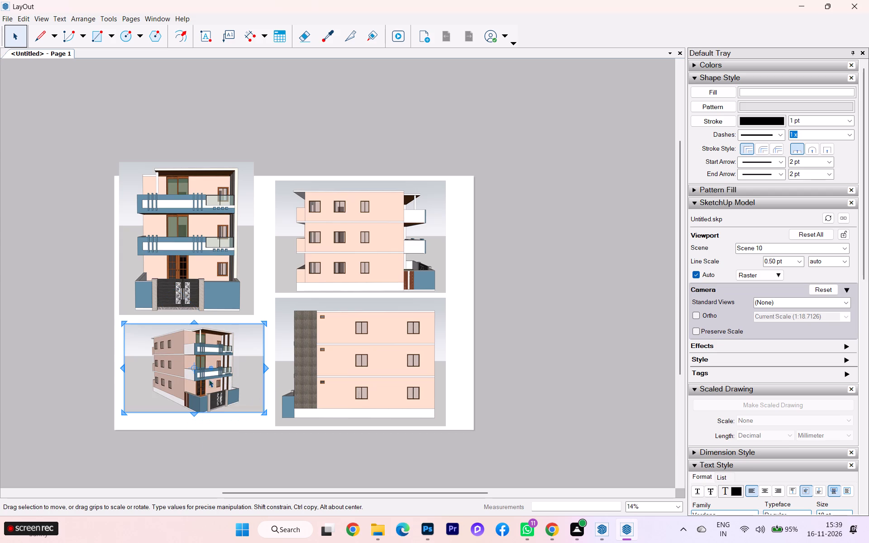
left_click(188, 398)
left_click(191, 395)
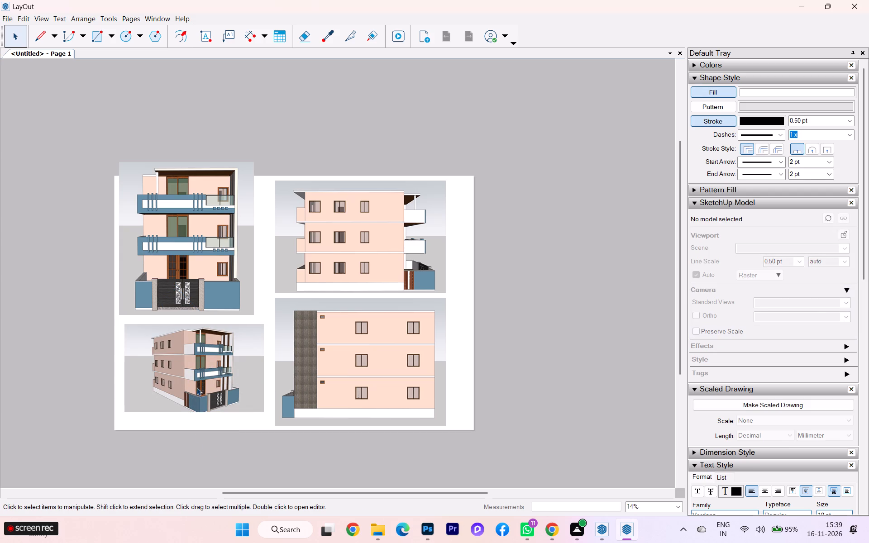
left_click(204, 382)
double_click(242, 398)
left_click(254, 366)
Stretch the perspective viewport to about 1.123 times its height by lowering its bottom edge towards the page's bottom edge.
left_click(237, 334)
left_click_drag(225, 336, 225, 343)
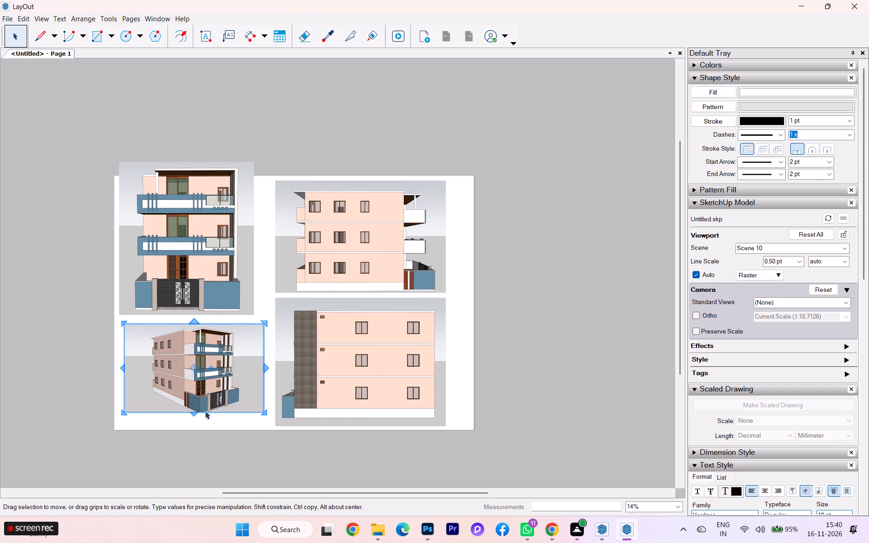
left_click_drag(194, 413, 193, 423)
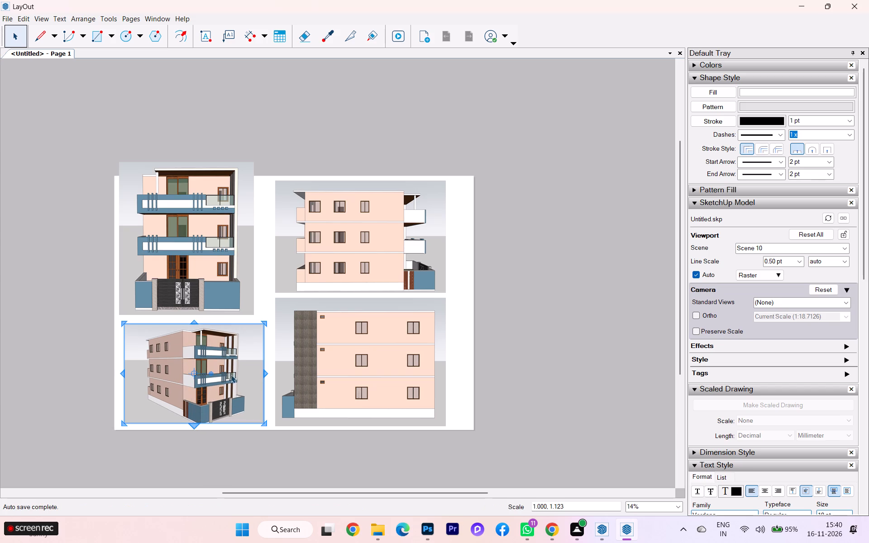
scroll(197, 392, "up", 2)
left_click(75, 355)
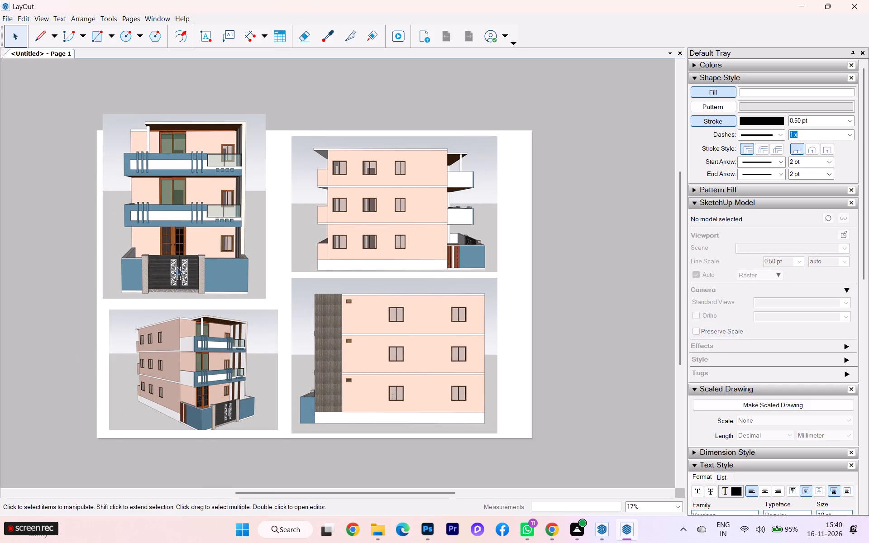
Move the front-view viewport straight down until its bottom edge sits just above the perspective viewport.
left_click(186, 252)
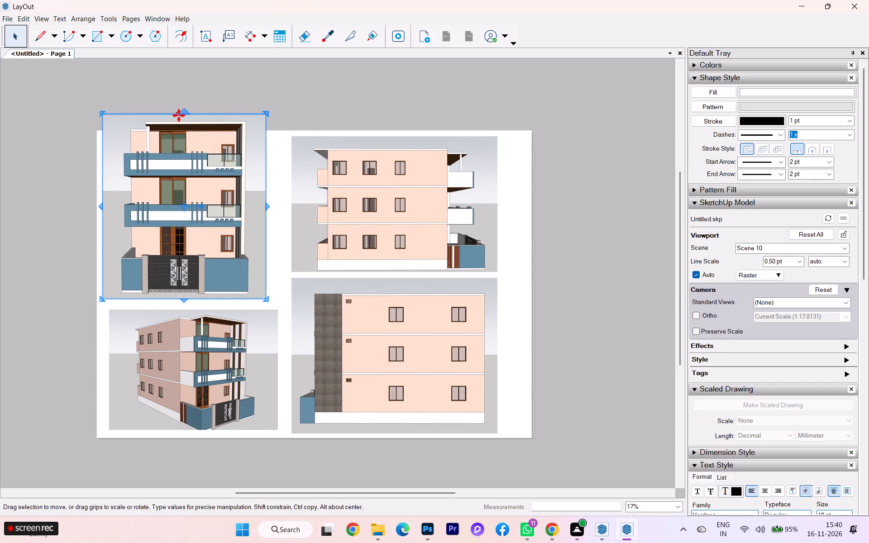
left_click_drag(205, 287, 206, 297)
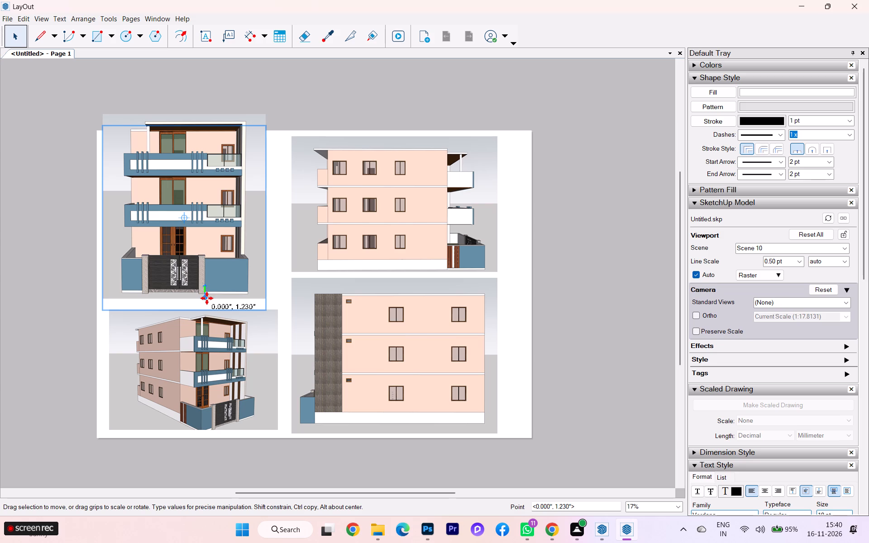
left_click_drag(206, 297, 207, 295)
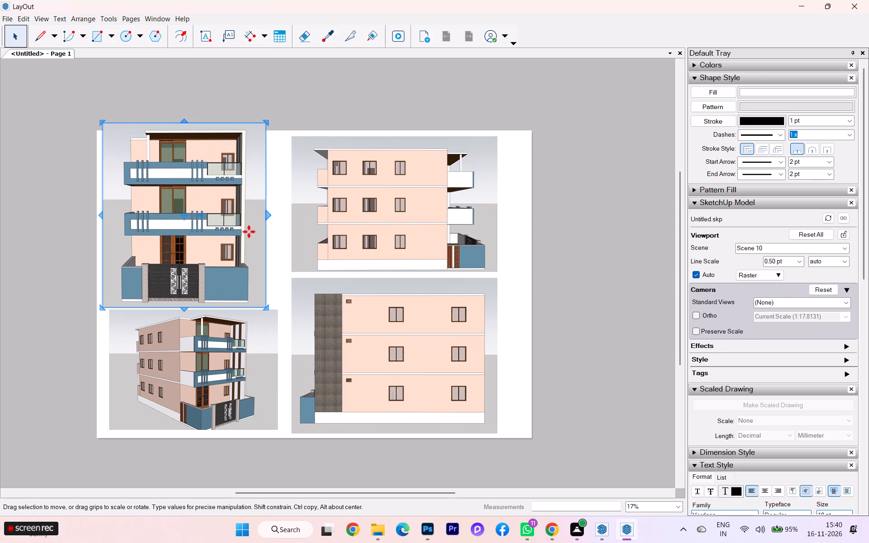
Widen the front-view viewport to about 1.034 times its width by extending its right edge.
left_click_drag(267, 213, 274, 216)
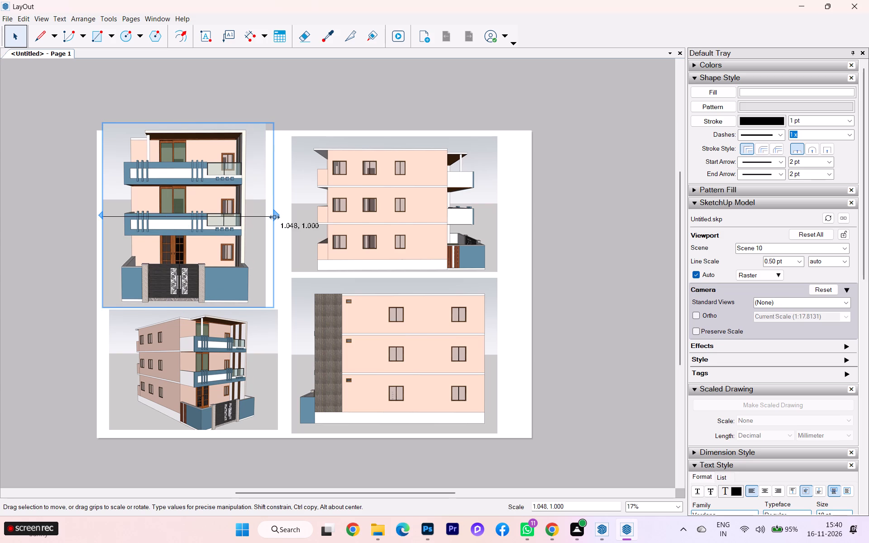
left_click_drag(274, 216, 262, 222)
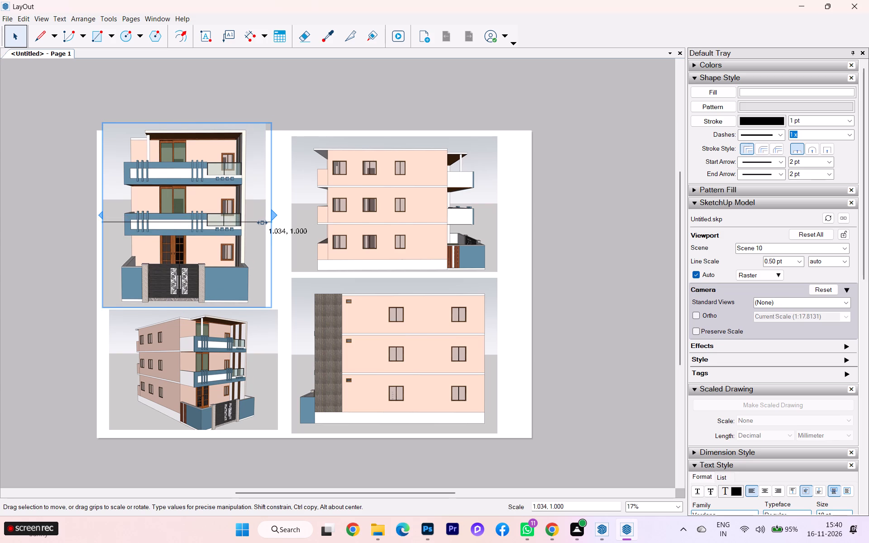
left_click_drag(262, 222, 262, 222)
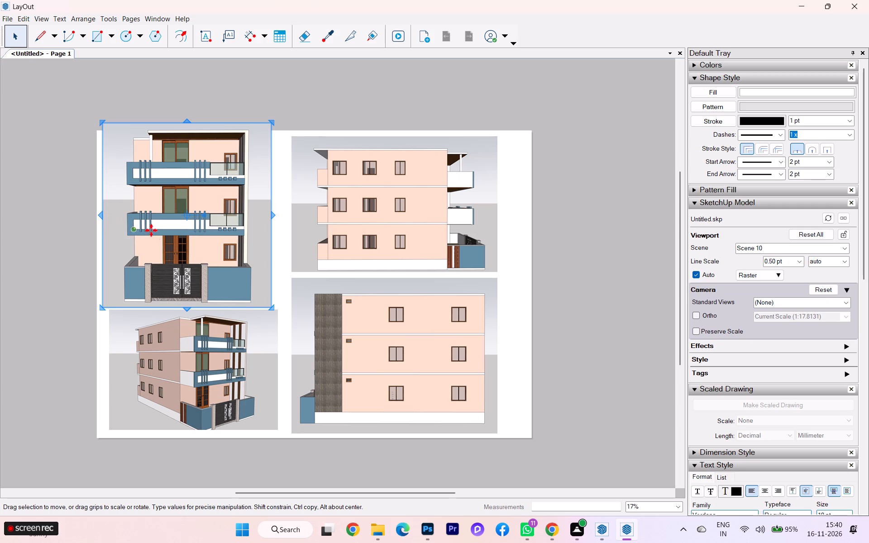
left_click(284, 210)
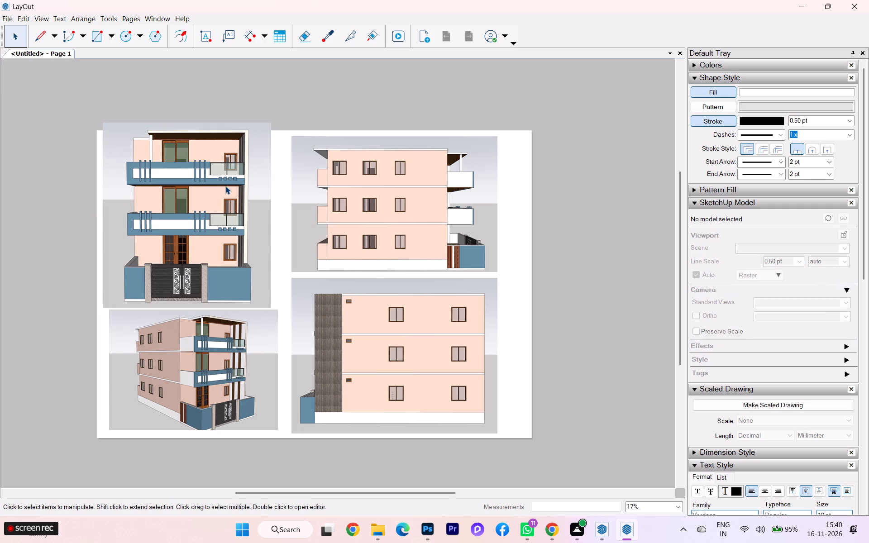
Shorten the front-view viewport by lowering its top edge to slightly below the page's top edge.
left_click(225, 186)
left_click_drag(184, 119, 183, 127)
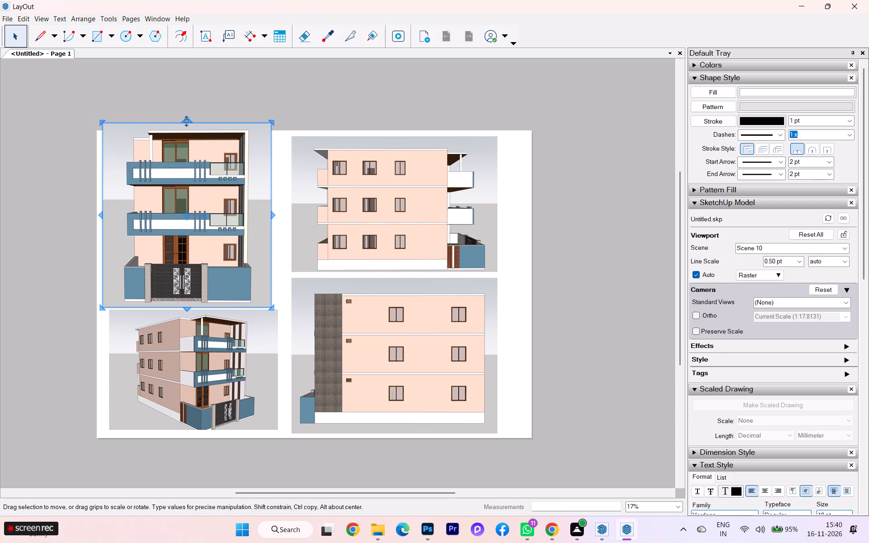
left_click_drag(186, 119, 187, 129)
left_click(187, 129)
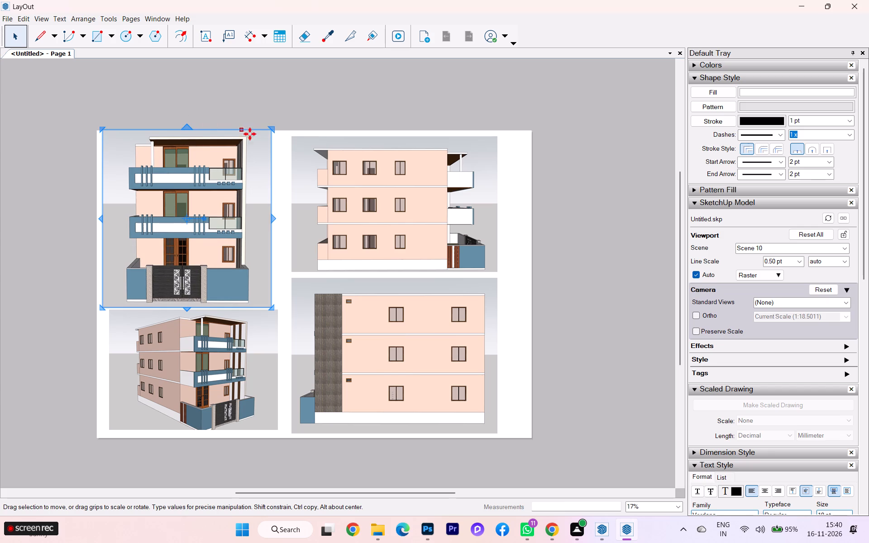
left_click(256, 118)
scroll(339, 173, "down", 2)
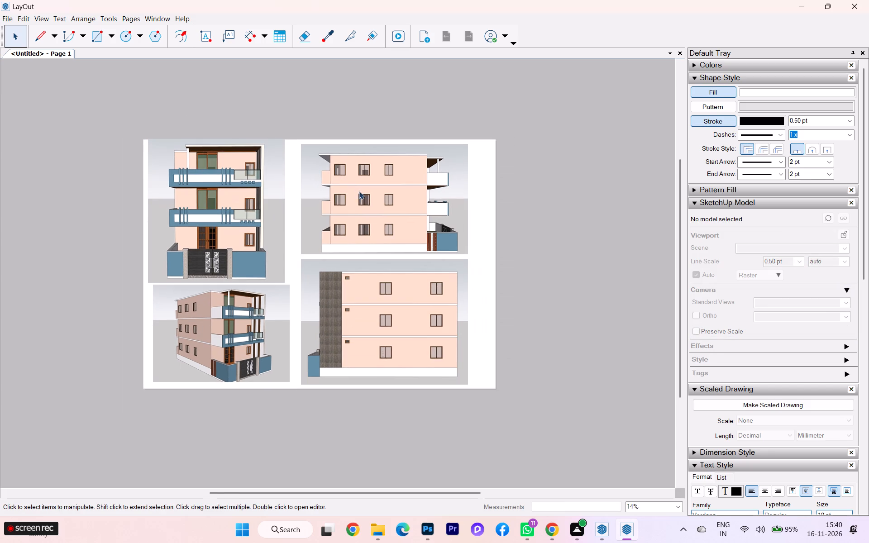
left_click(243, 186)
scroll(248, 165, "up", 3)
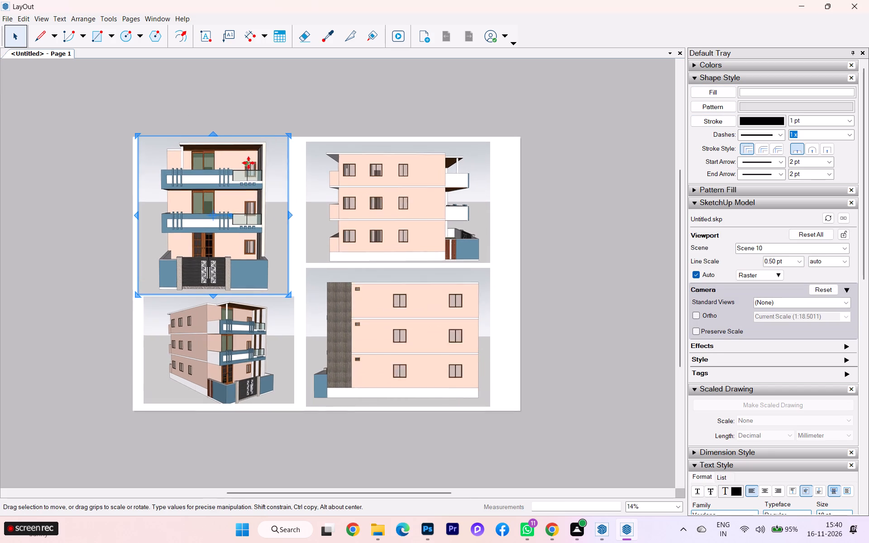
scroll(225, 132, "up", 5)
left_click_drag(196, 124, 197, 131)
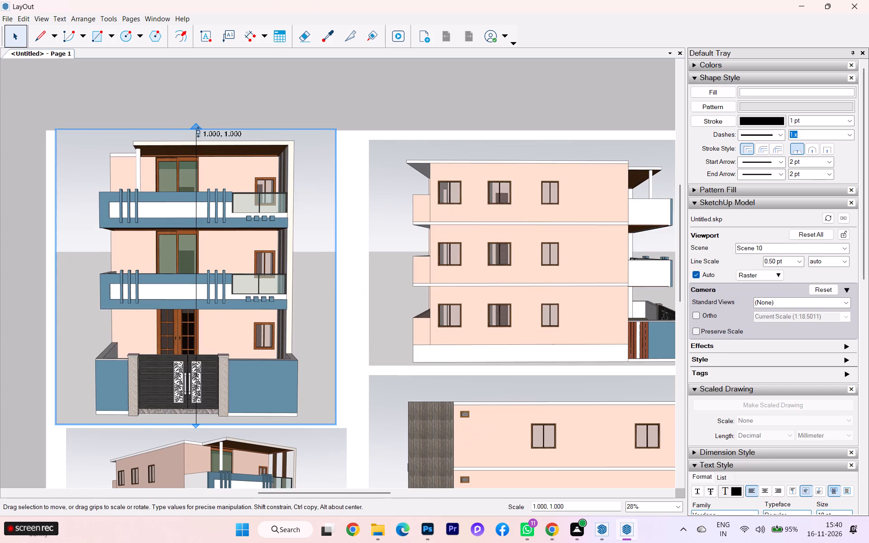
left_click_drag(197, 131, 197, 136)
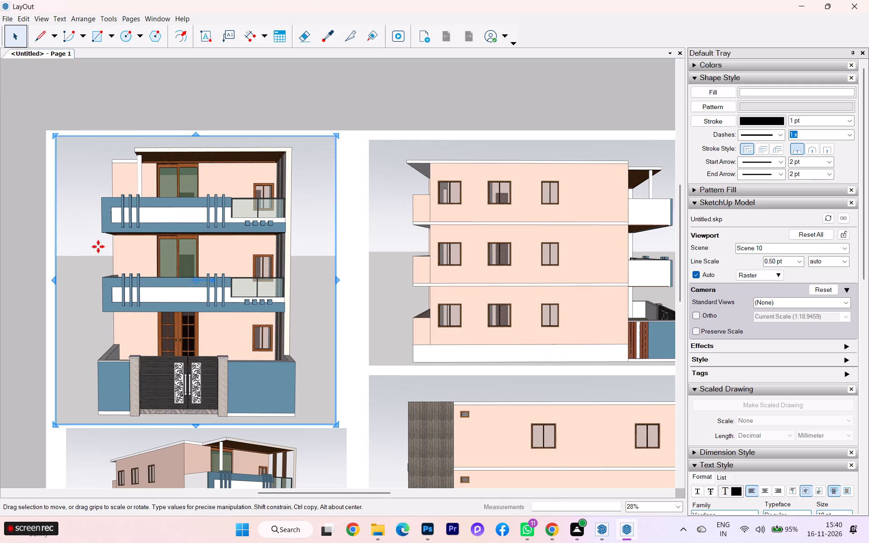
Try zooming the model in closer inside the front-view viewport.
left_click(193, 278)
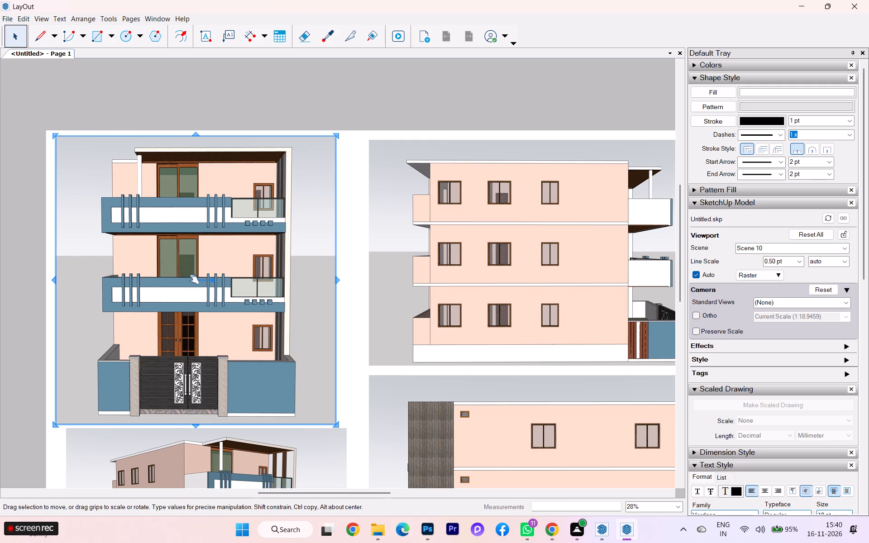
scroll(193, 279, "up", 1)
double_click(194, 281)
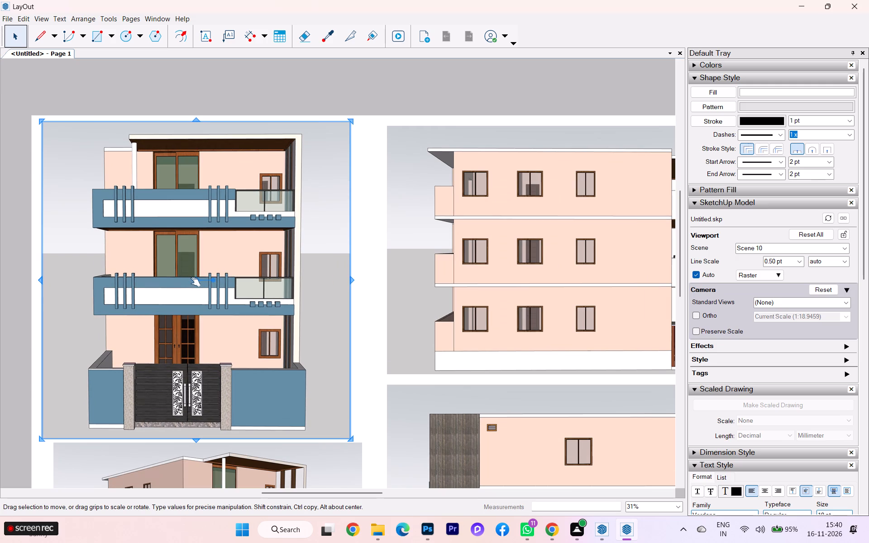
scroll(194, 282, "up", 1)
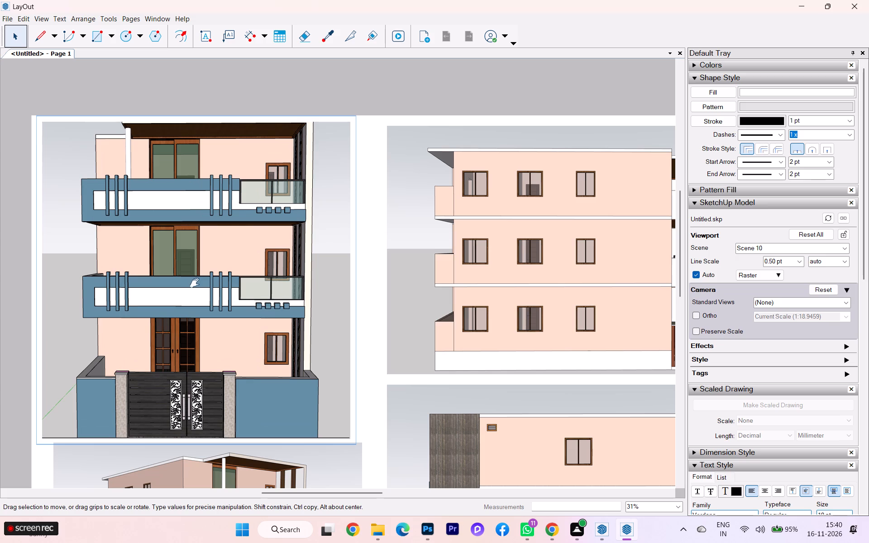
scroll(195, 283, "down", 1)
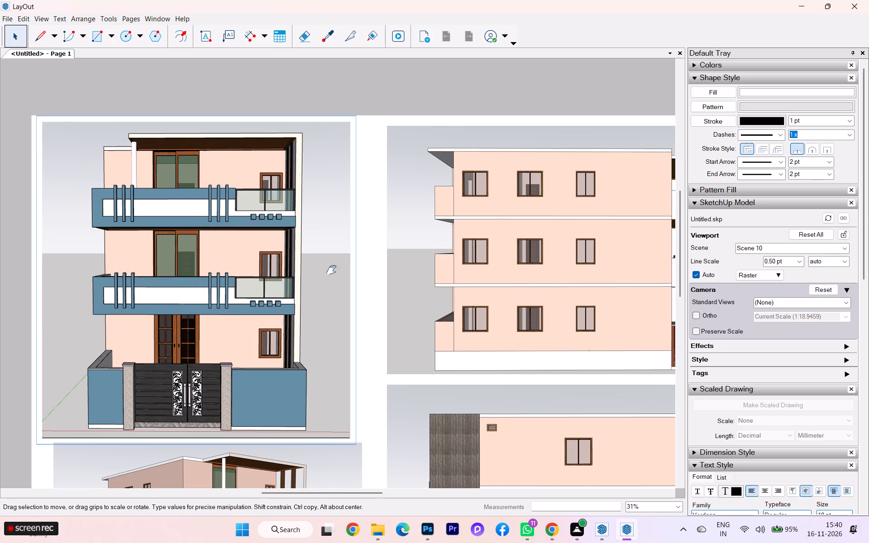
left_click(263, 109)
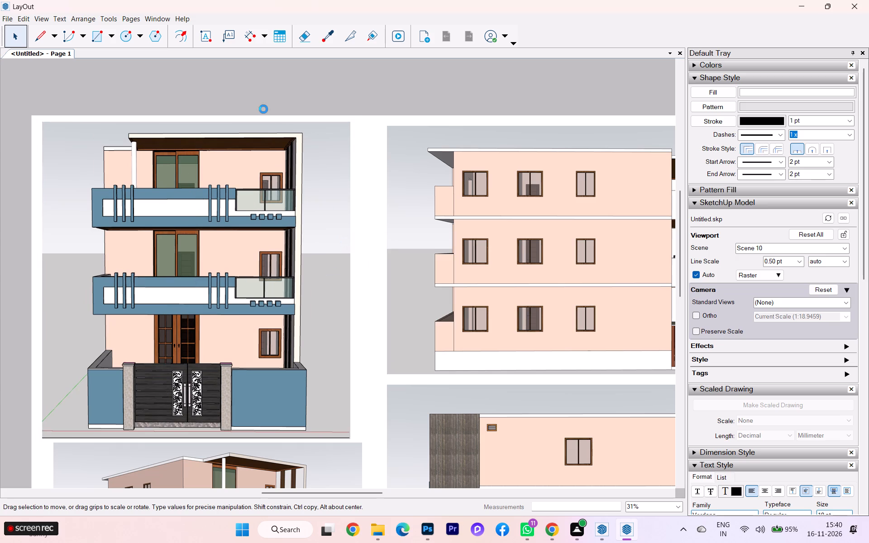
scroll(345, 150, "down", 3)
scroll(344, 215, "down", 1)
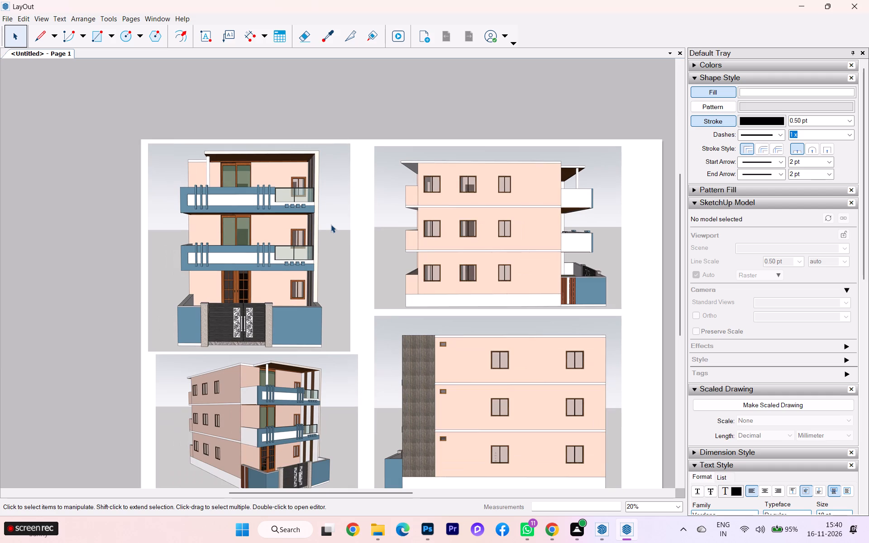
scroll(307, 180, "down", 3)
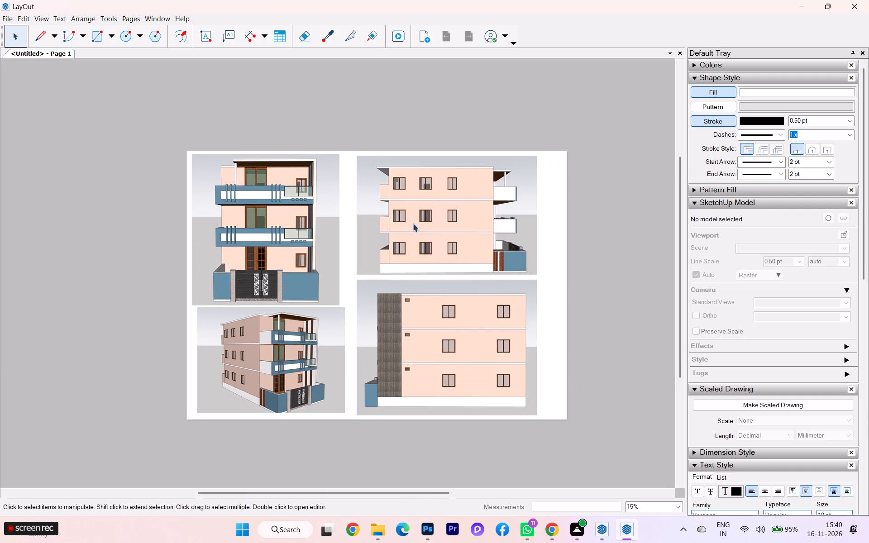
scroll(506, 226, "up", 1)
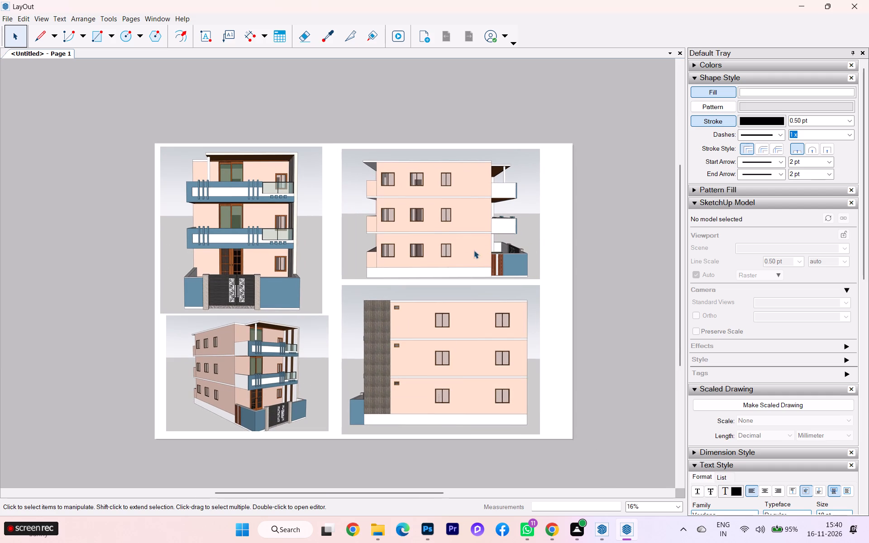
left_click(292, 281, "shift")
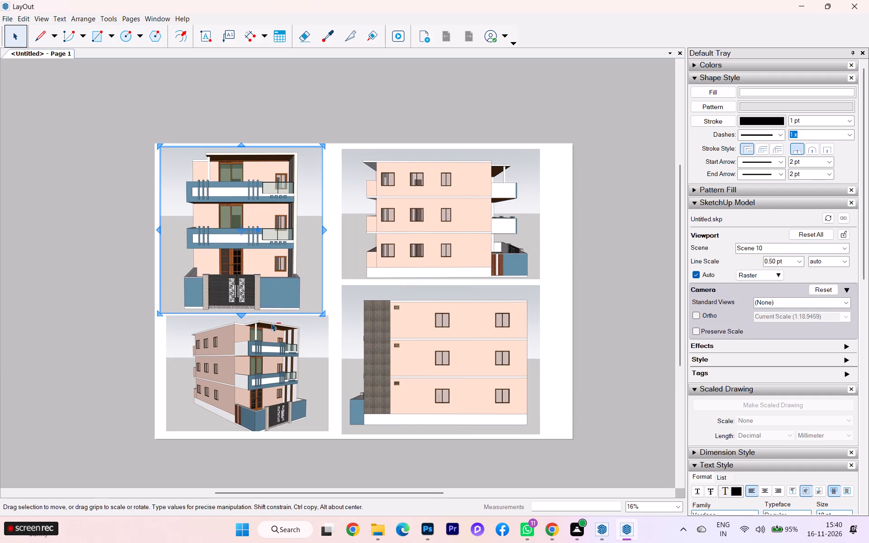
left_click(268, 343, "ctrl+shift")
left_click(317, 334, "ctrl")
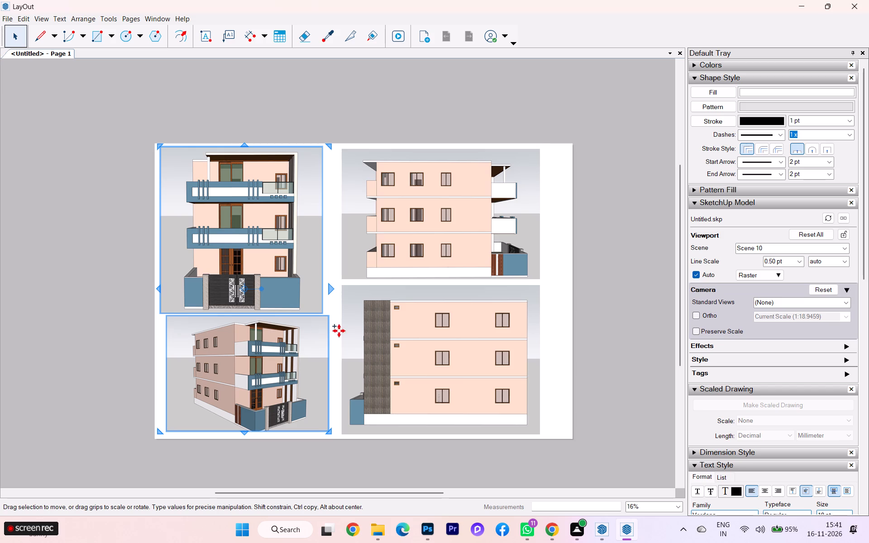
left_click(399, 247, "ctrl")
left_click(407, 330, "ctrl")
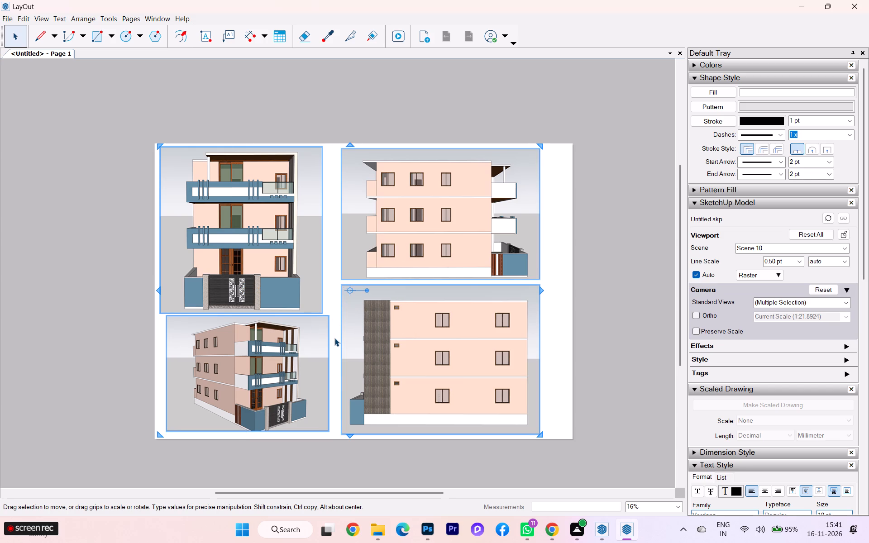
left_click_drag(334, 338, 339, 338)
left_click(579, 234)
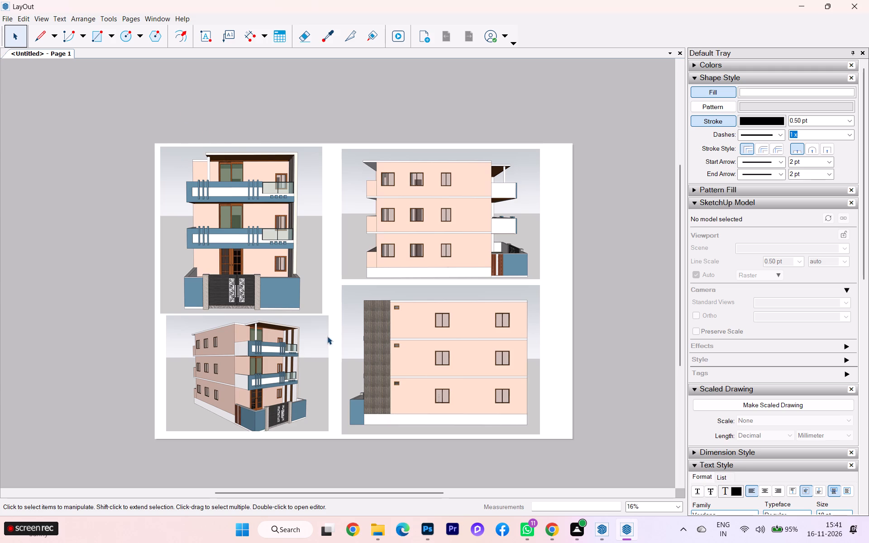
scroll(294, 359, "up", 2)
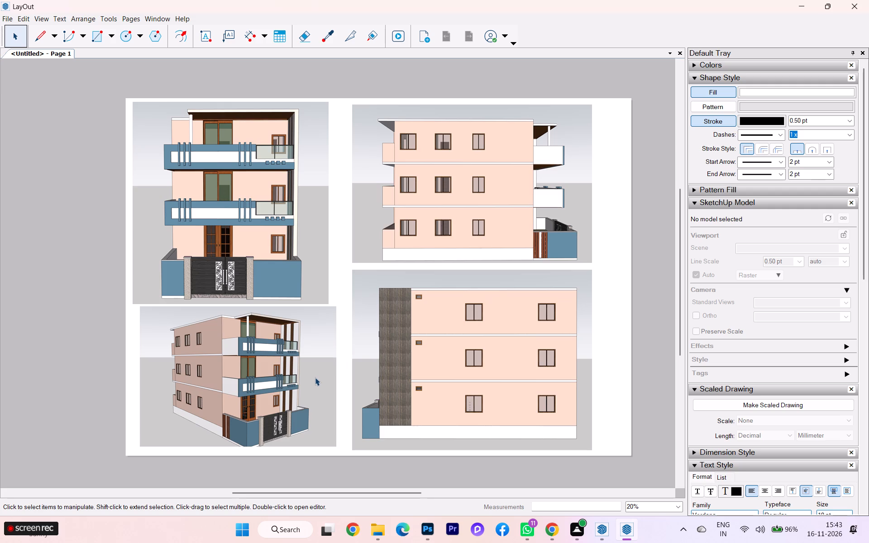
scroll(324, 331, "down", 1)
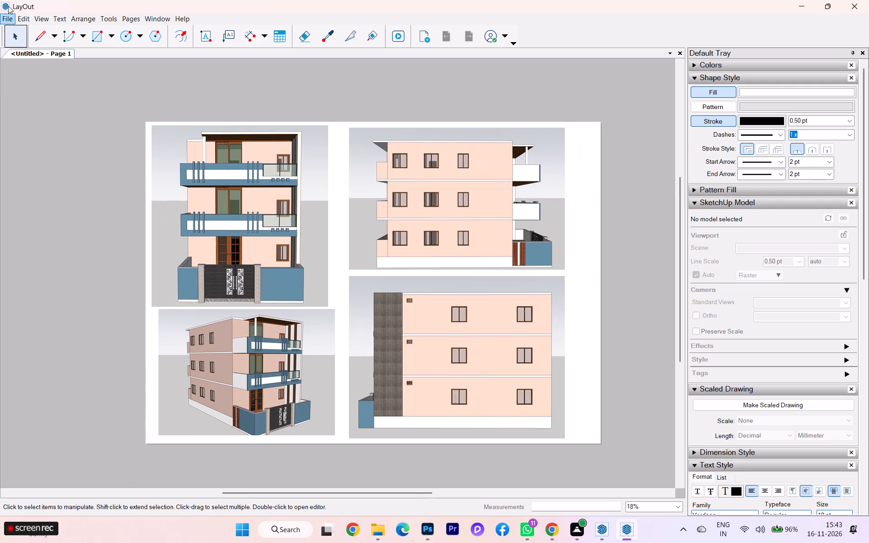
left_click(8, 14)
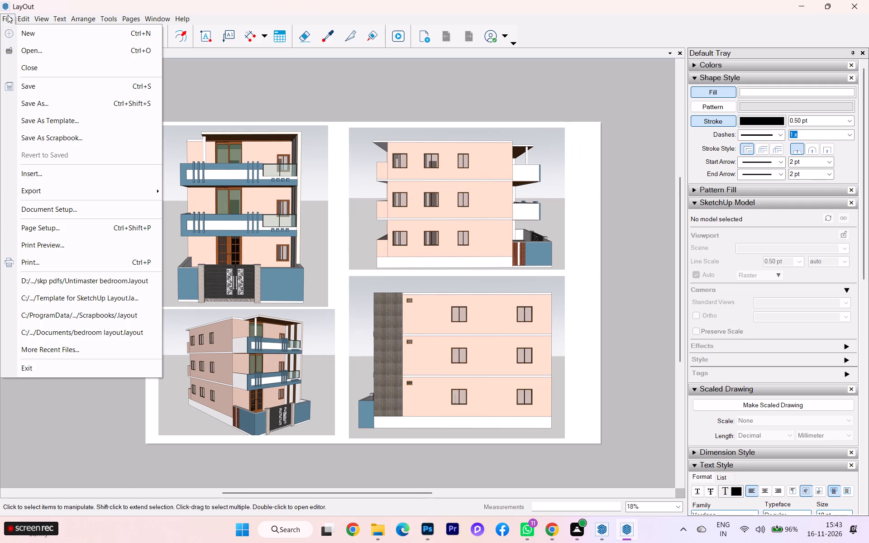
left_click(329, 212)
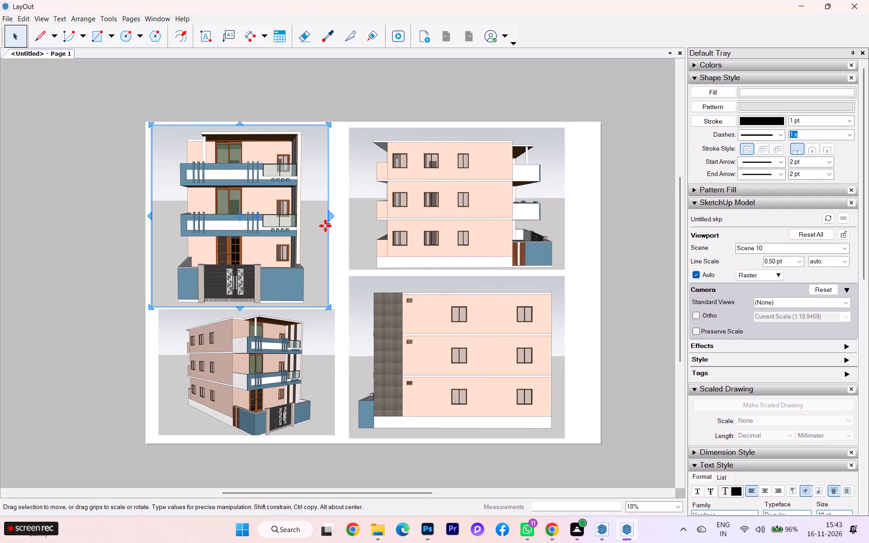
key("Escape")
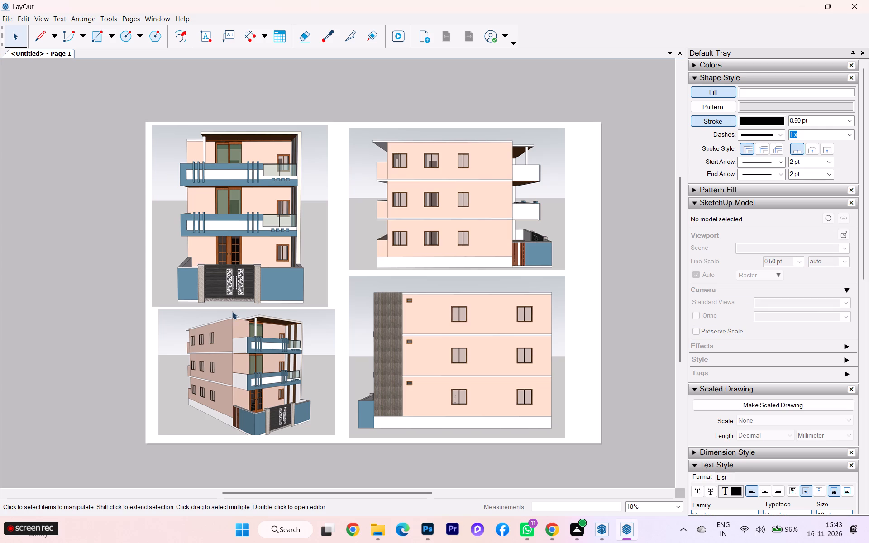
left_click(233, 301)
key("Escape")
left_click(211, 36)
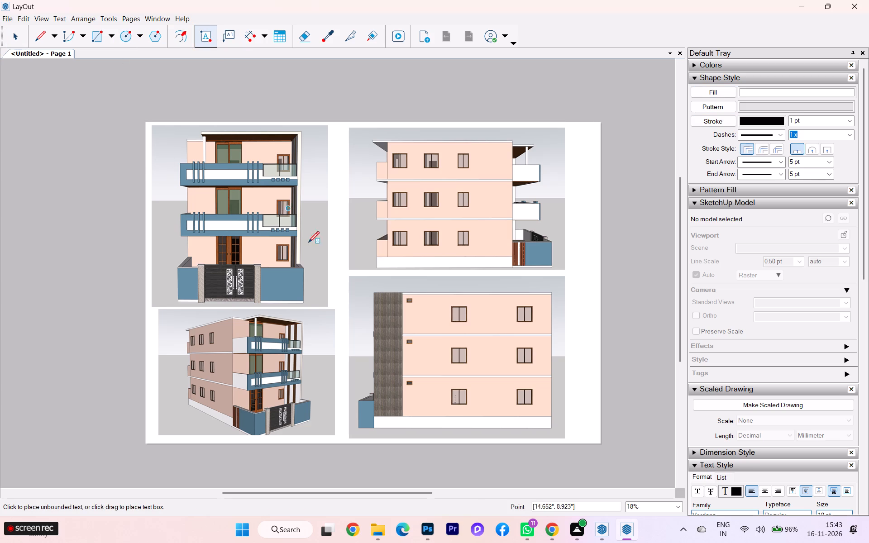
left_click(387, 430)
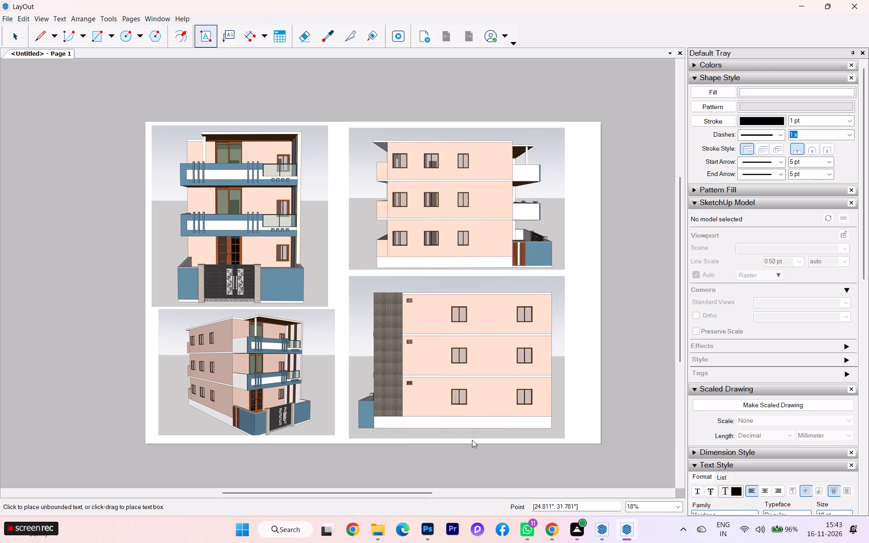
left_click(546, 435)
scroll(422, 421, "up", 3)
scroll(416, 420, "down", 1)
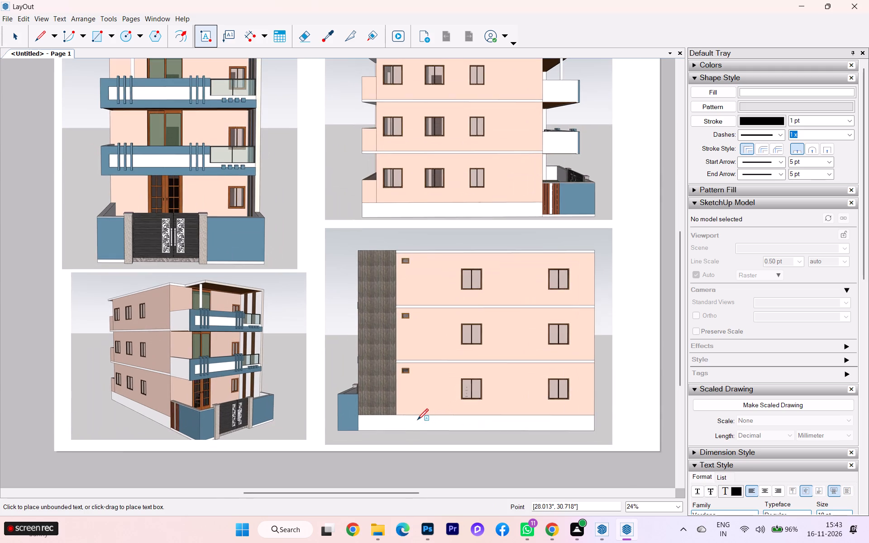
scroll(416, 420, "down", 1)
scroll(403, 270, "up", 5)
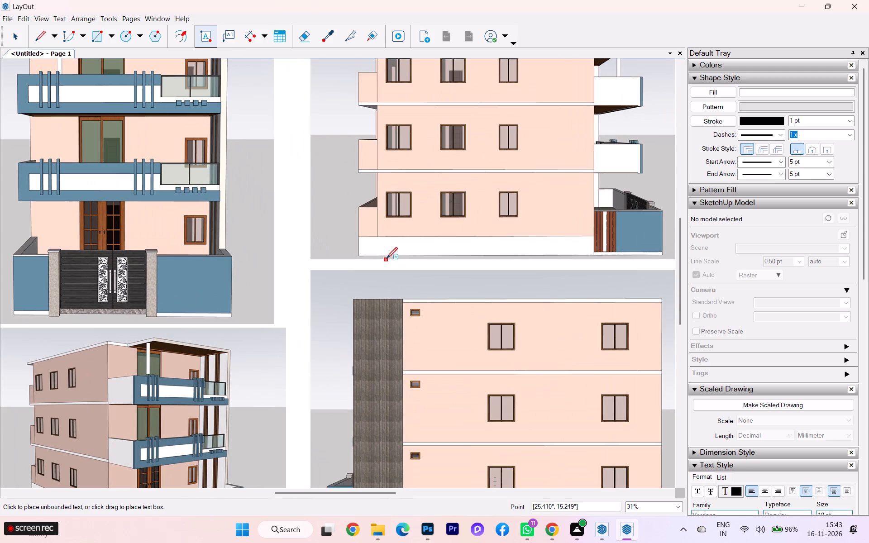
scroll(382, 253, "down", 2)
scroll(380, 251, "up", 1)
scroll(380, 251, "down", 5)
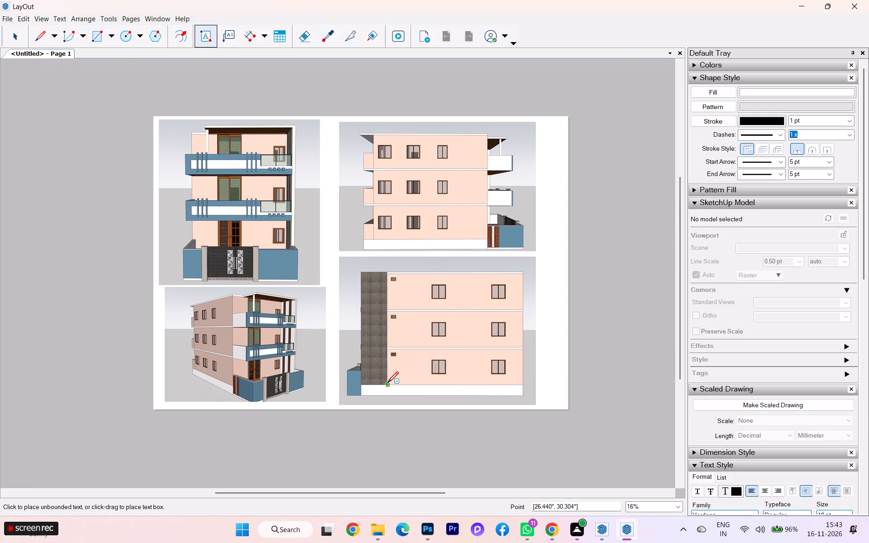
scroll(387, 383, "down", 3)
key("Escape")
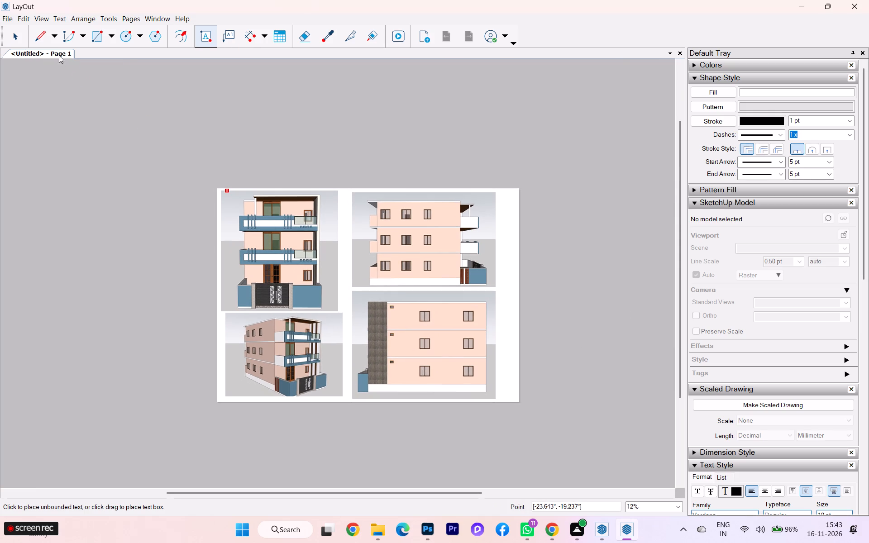
Shorten the side-view viewport with the dark clad strip to about 0.962 times its height by raising its bottom edge.
left_click(16, 35)
left_click(366, 345)
scroll(417, 392, "up", 1)
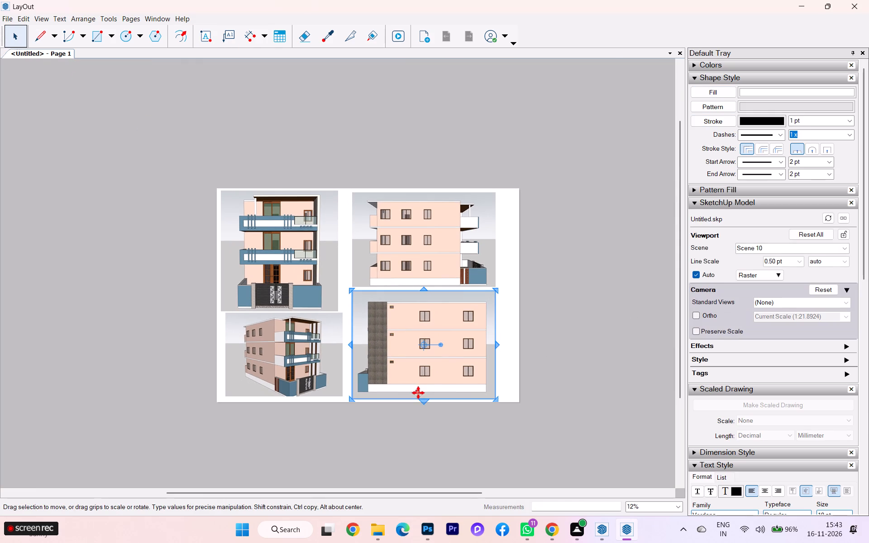
scroll(417, 392, "up", 3)
left_click_drag(424, 401, 424, 393)
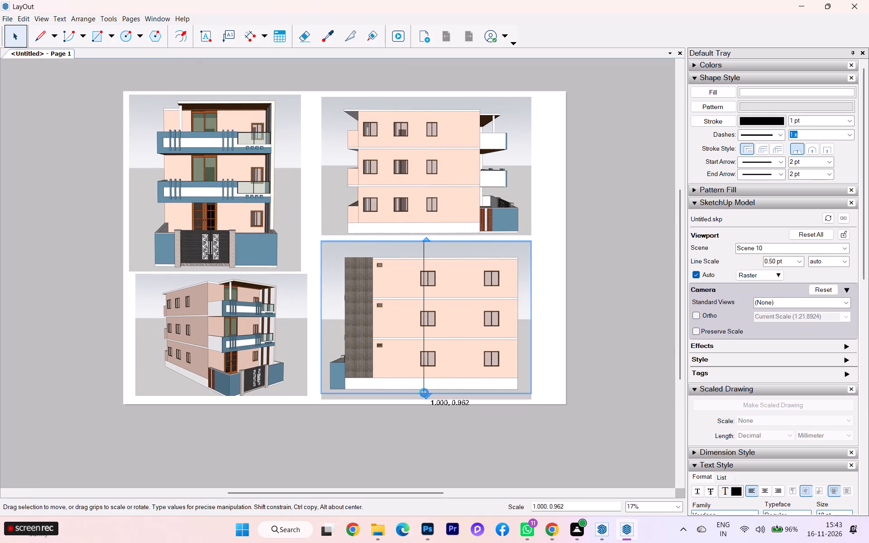
scroll(423, 395, "up", 1)
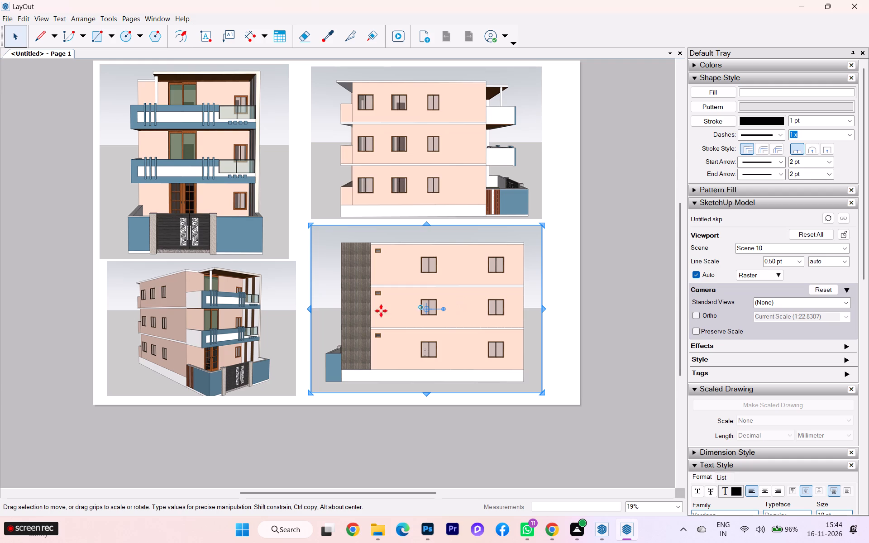
left_click(559, 283)
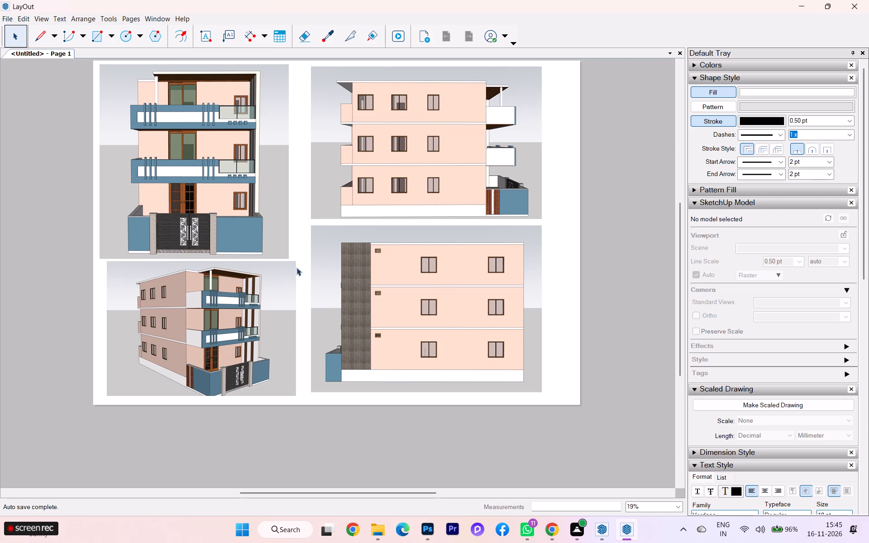
scroll(304, 248, "down", 2)
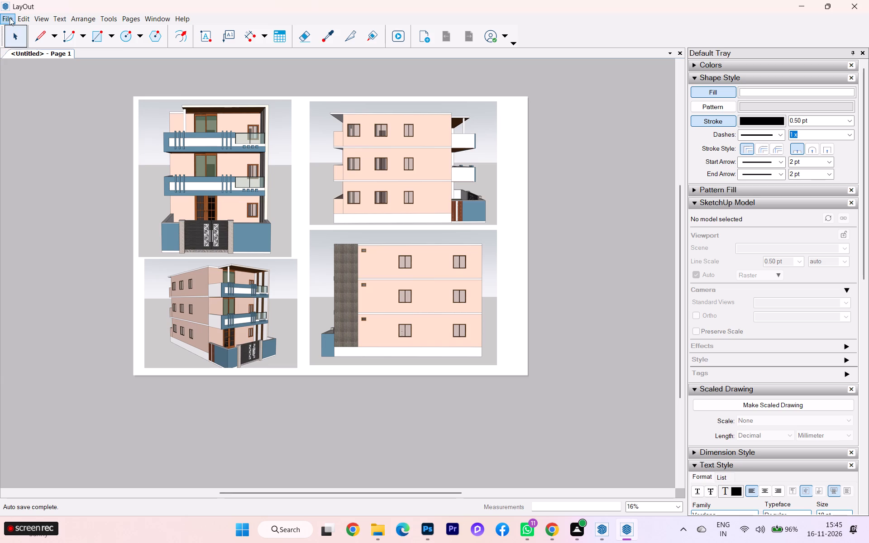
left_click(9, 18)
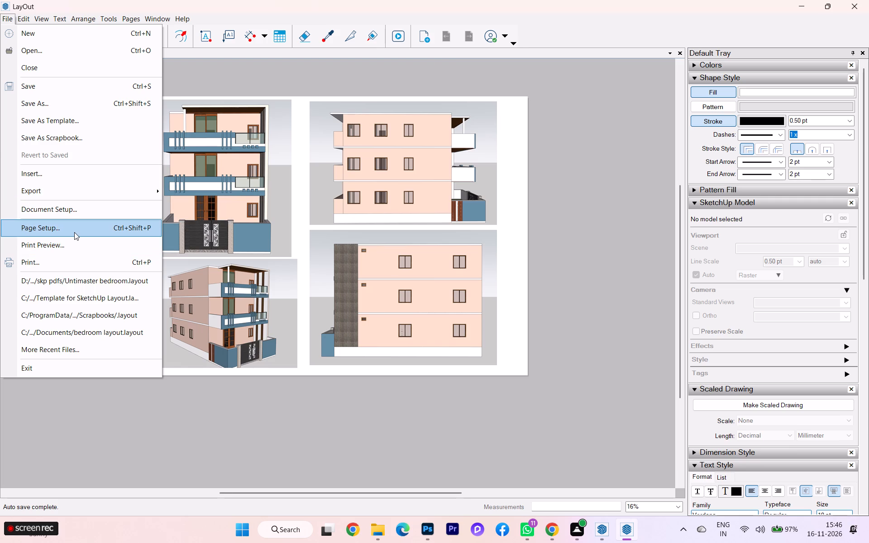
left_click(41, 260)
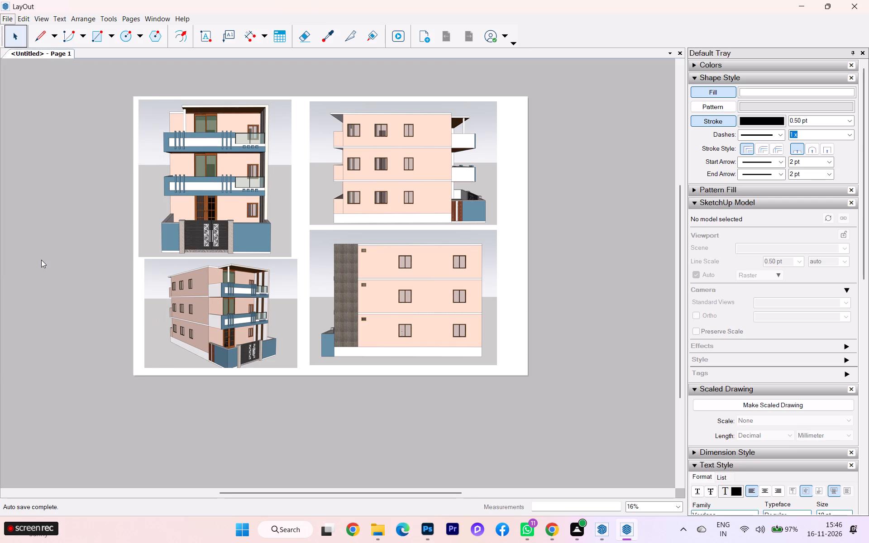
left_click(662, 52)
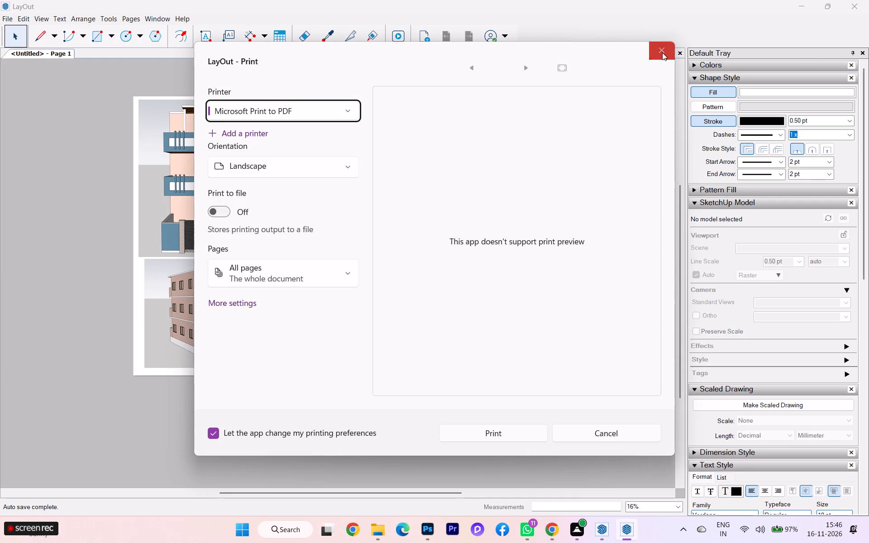
Start a PDF export of the sheet and set the destination to the skp pdfs folder within internship files.
left_click(9, 19)
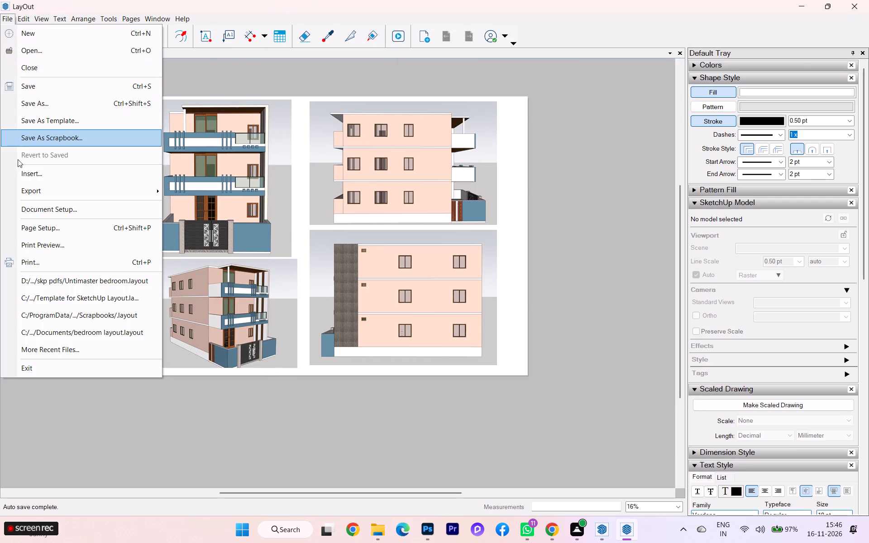
left_click(20, 189)
left_click(186, 211)
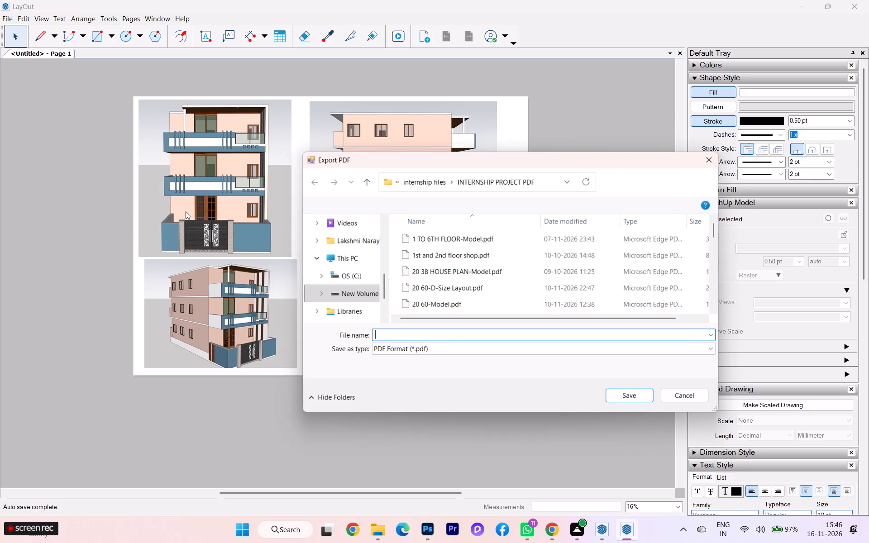
left_click(439, 185)
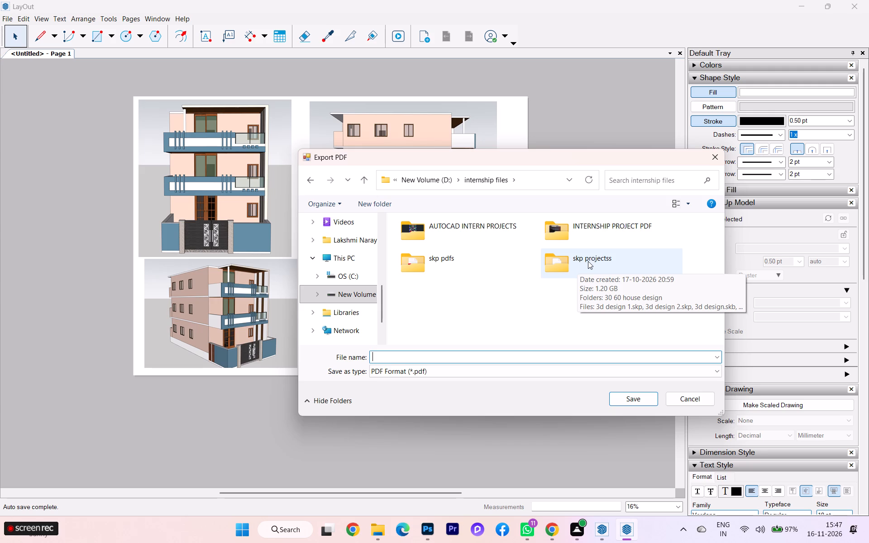
double_click(458, 254)
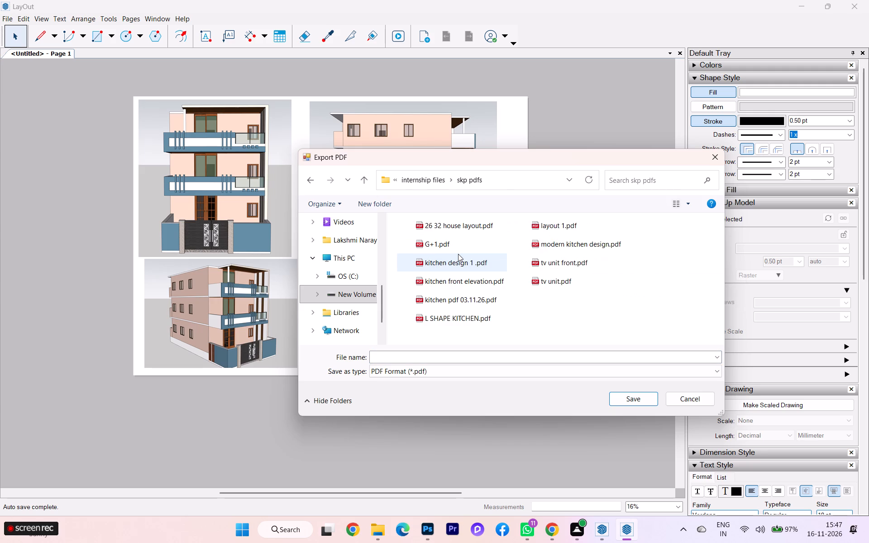
Name the export file "25*45 layout 1.pdf" and try to save it.
left_click(396, 353)
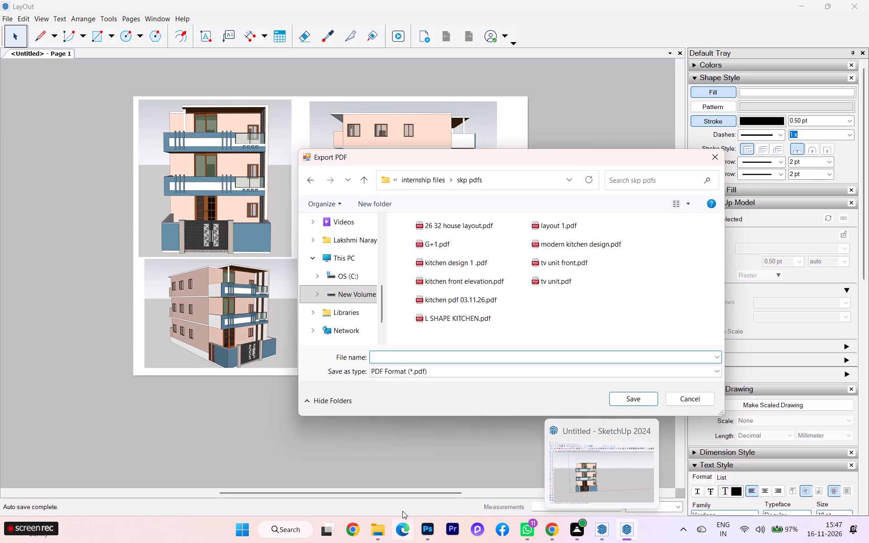
left_click(392, 358)
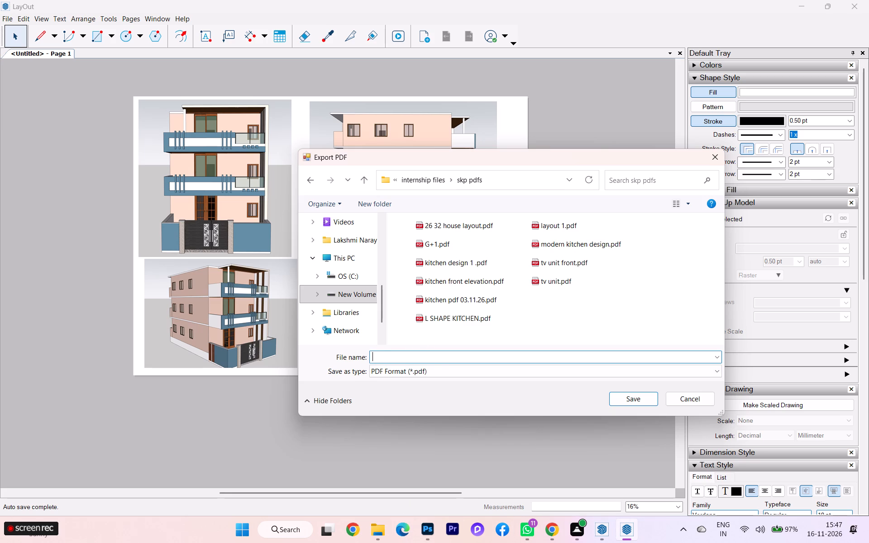
type("25*45")
type(".pdf")
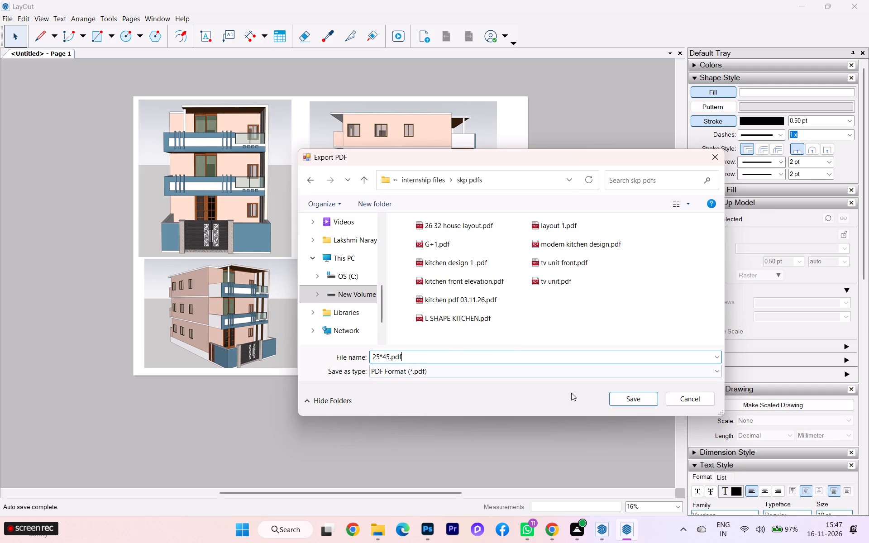
left_click(390, 359)
key("space")
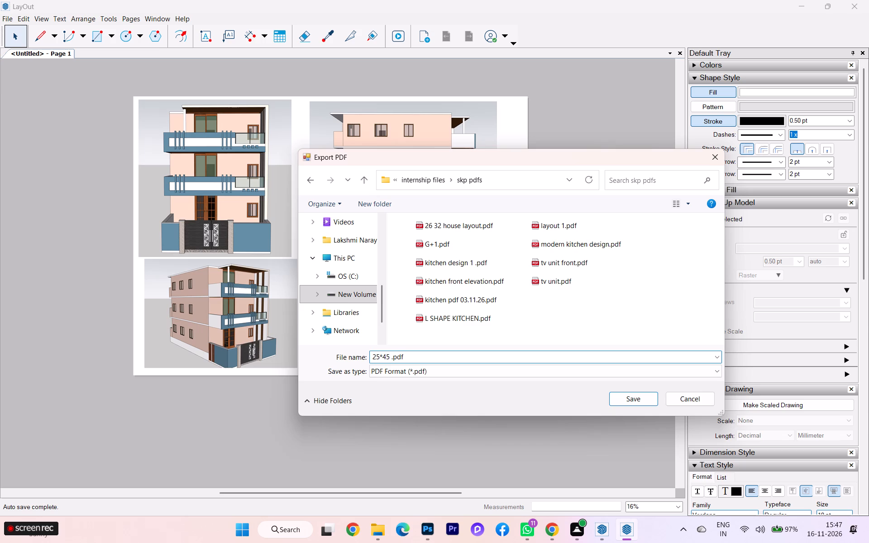
type("layout")
key("space")
key("1")
scroll(646, 0, "down", 1)
left_click(632, 401)
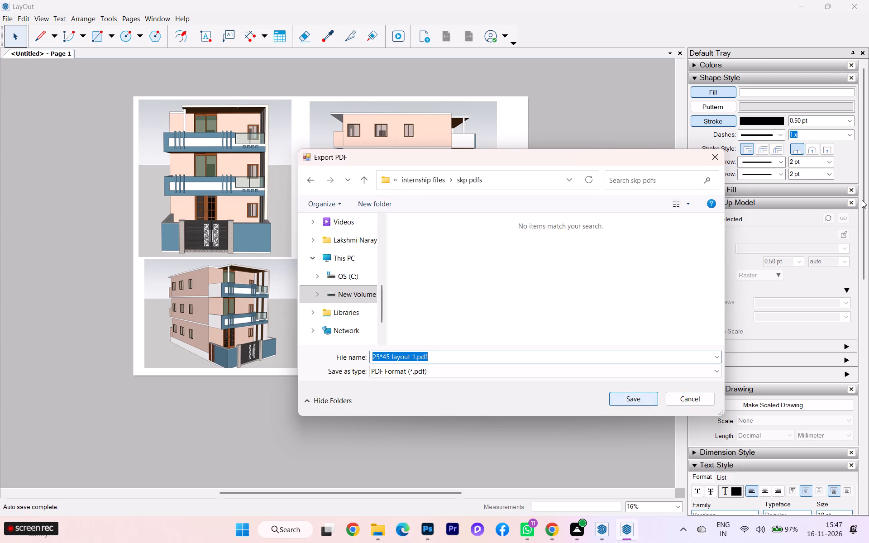
left_click(628, 397)
left_click(627, 399)
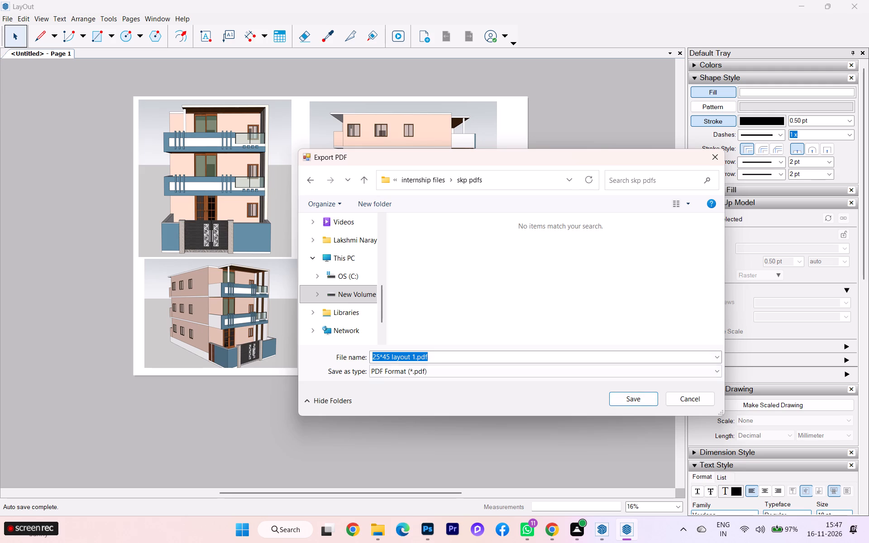
Replace the asterisk to name the file "25 45 layout 1.pdf" and export all pages with the existing PDF options.
left_click(384, 356)
left_click(383, 357)
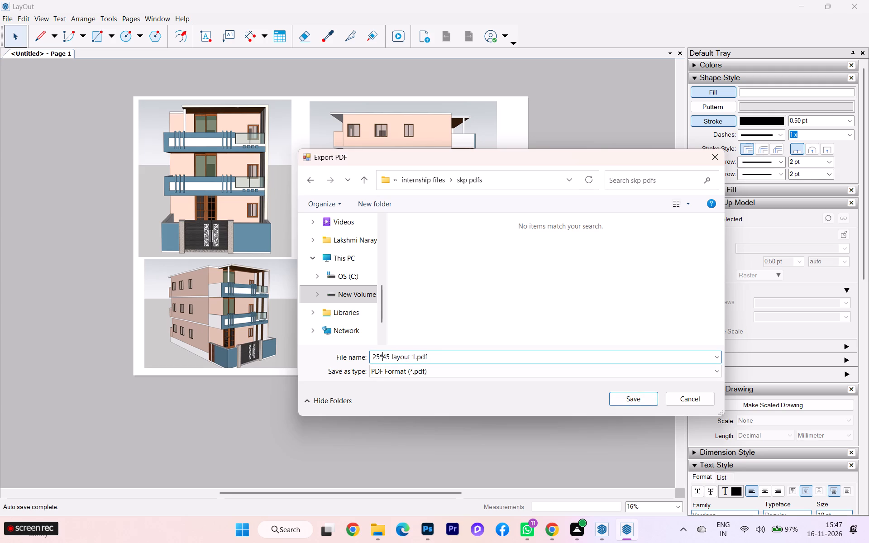
key("BackSpace")
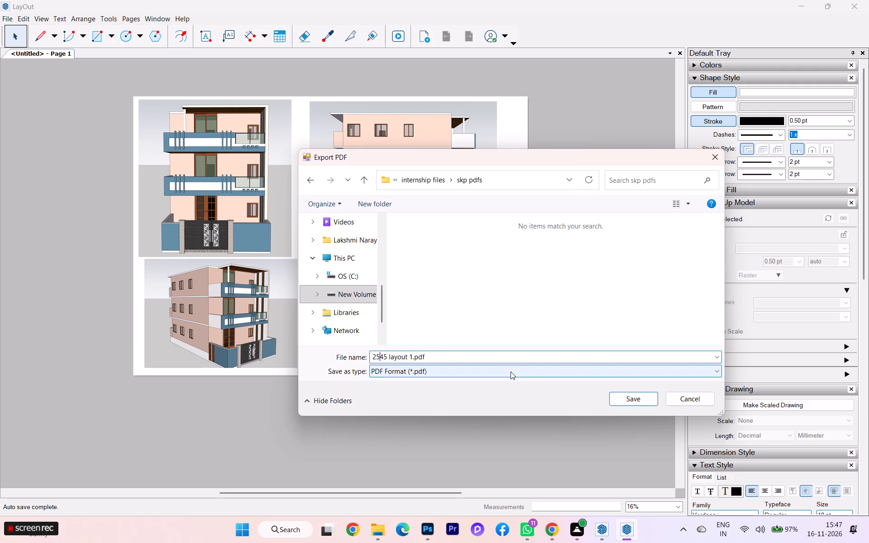
key("space")
left_click(647, 403)
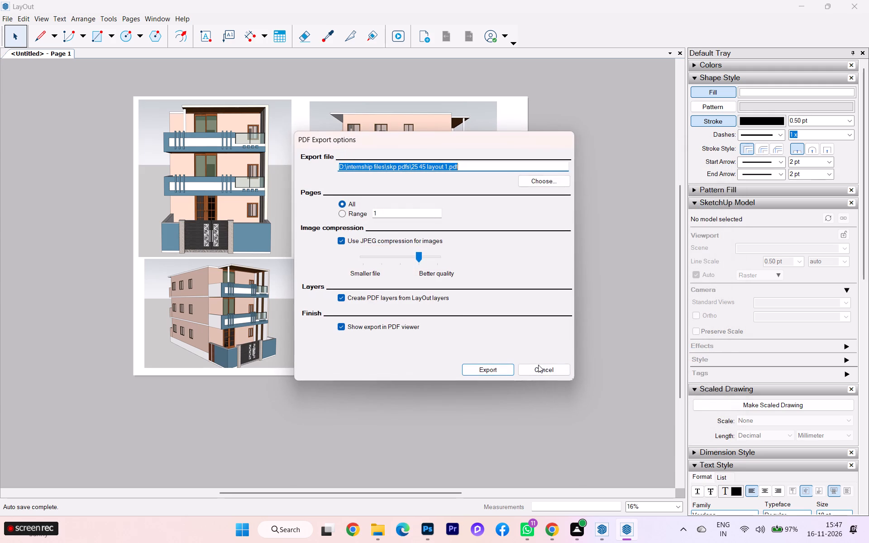
left_click(494, 374)
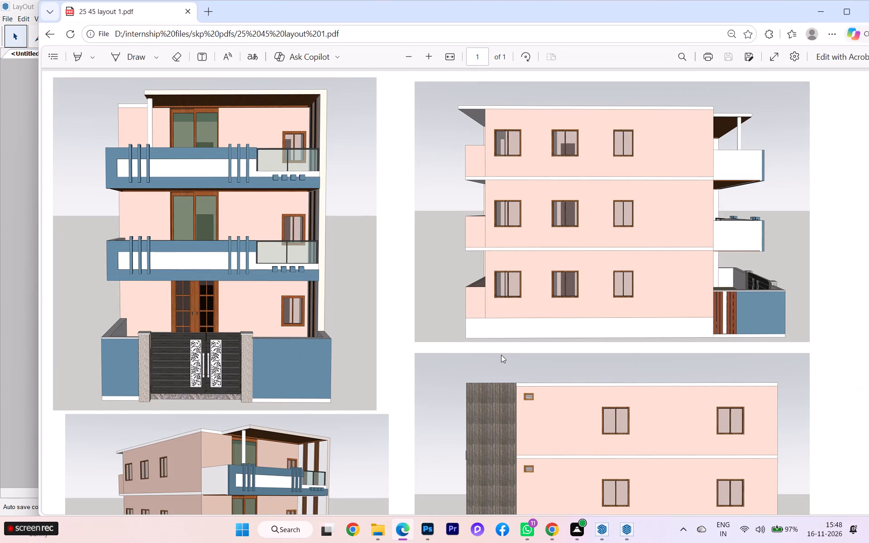
Examine the front, side and perspective house views in the exported PDF.
scroll(333, 367, "down", 3)
scroll(340, 365, "up", 1)
scroll(340, 365, "down", 2)
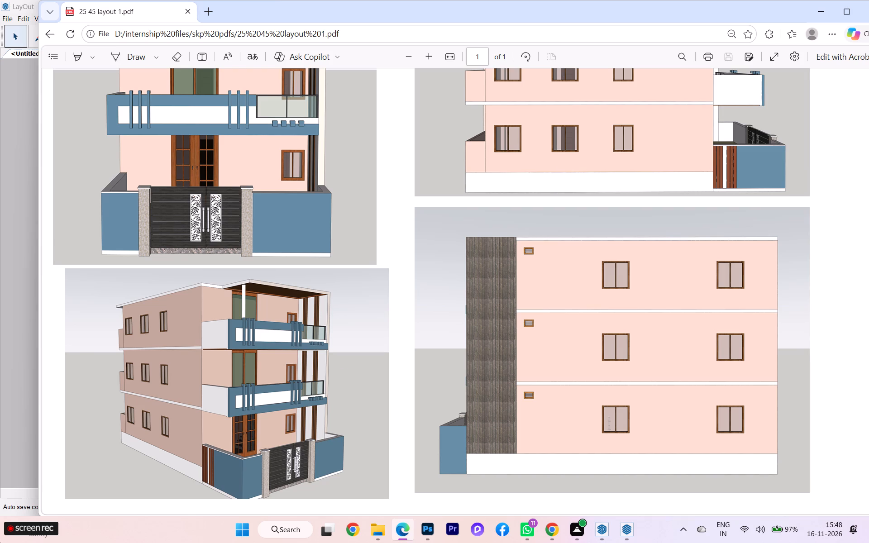
scroll(141, 422, "down", 2)
scroll(141, 422, "up", 5)
scroll(141, 422, "down", 2)
scroll(141, 422, "up", 1)
scroll(141, 422, "down", 1)
scroll(183, 386, "down", 3)
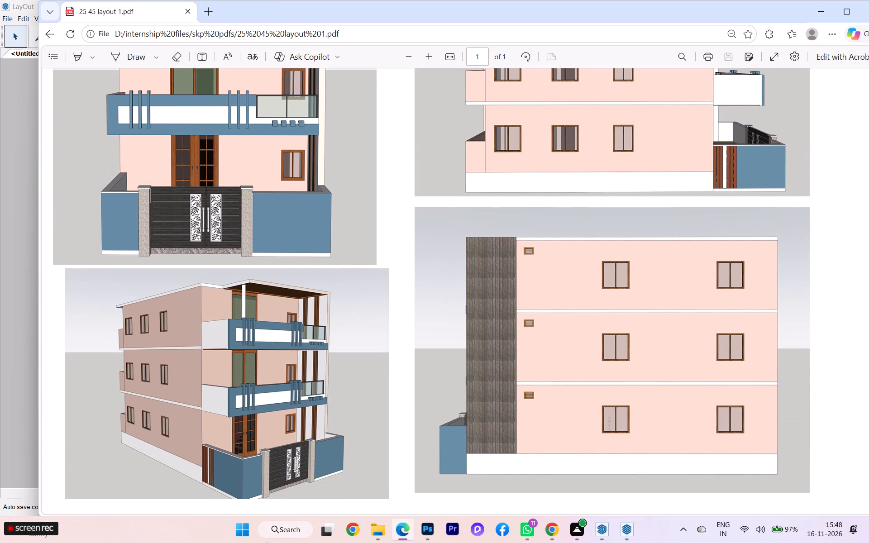
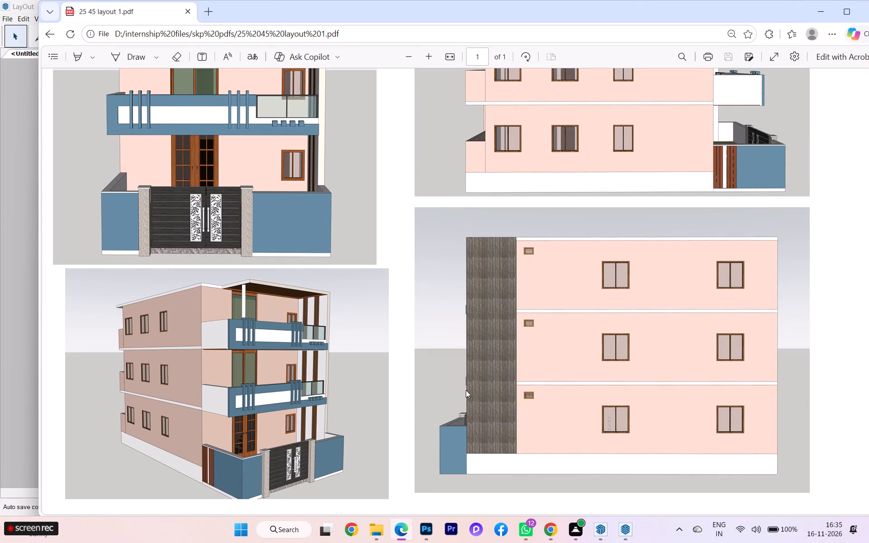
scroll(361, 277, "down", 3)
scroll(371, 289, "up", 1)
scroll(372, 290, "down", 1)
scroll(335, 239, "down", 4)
Switch to LayOut and try the Bottom and Front standard views on the front elevation viewport, settling on Back.
left_click(620, 478)
left_click(251, 202)
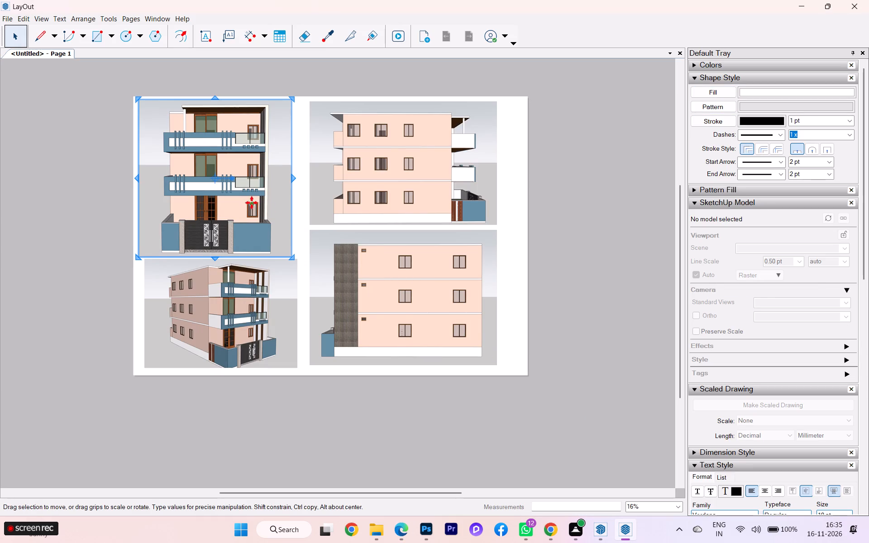
scroll(243, 208, "up", 4)
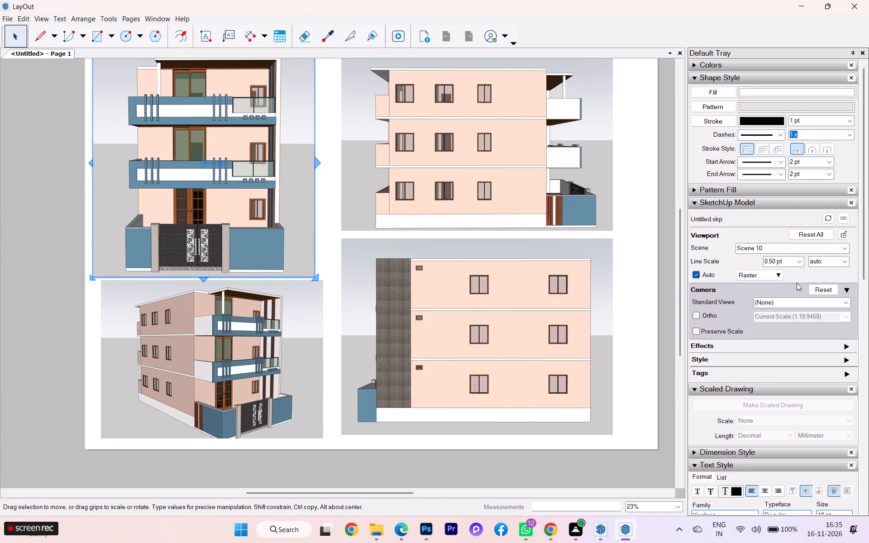
left_click(807, 303)
left_click(845, 304)
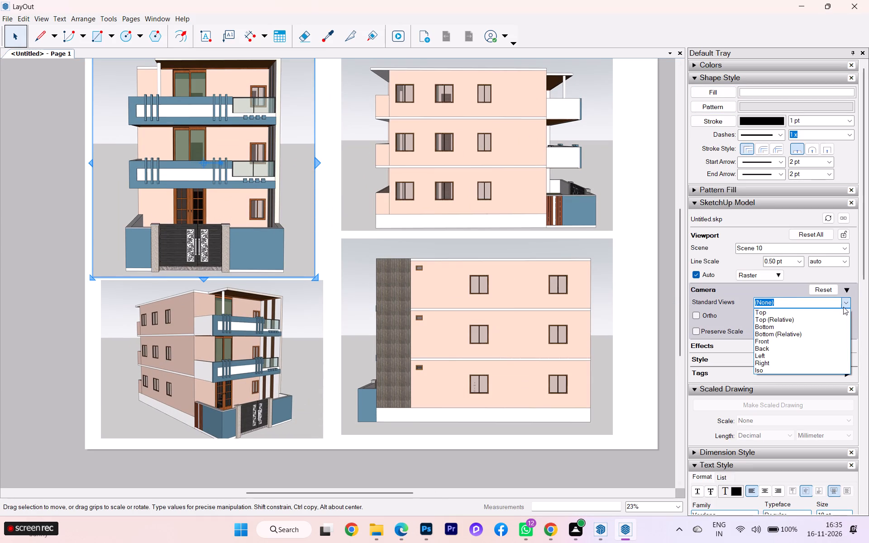
left_click(769, 325)
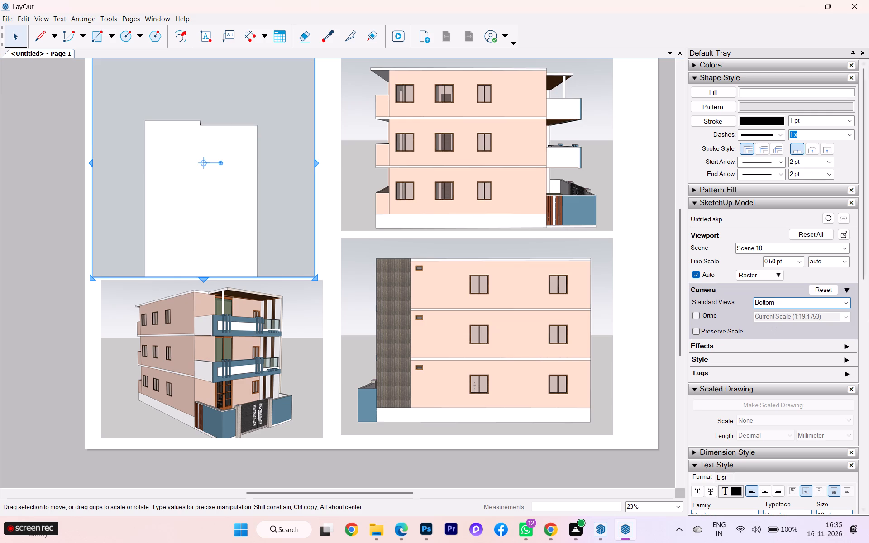
left_click(846, 303)
left_click(770, 339)
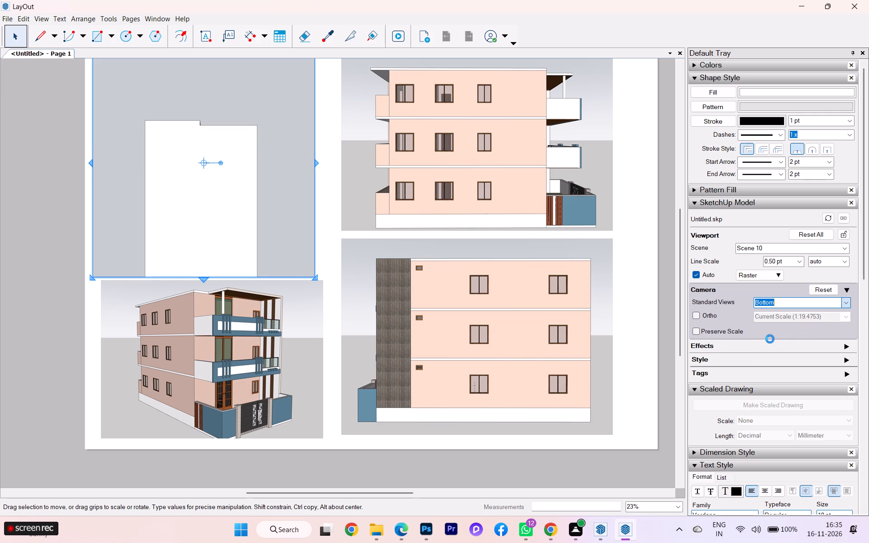
left_click(846, 304)
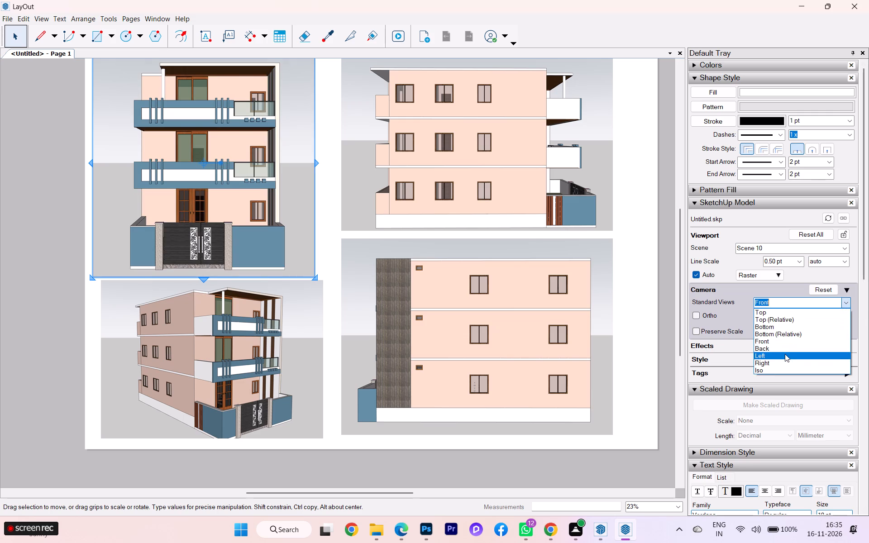
left_click(782, 347)
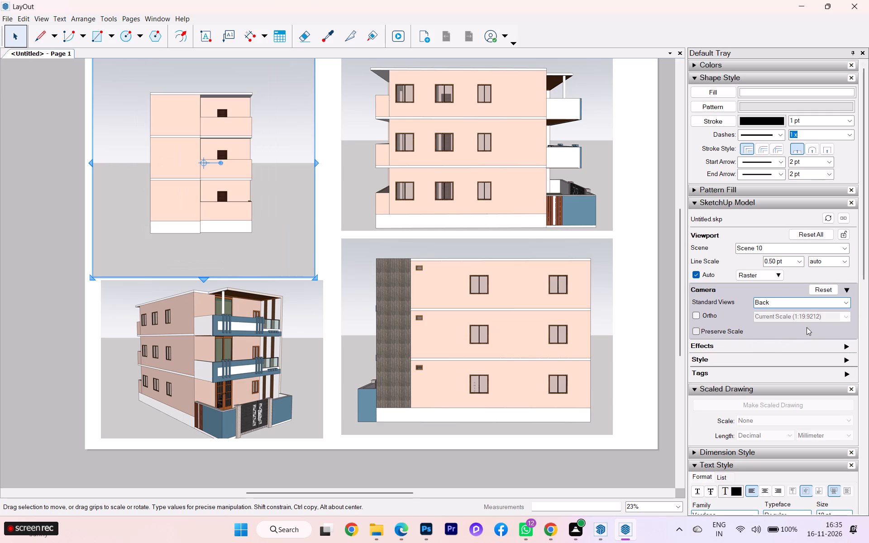
Assign Scene 8 to the perspective viewport.
scroll(252, 206, "up", 2)
left_click(252, 340)
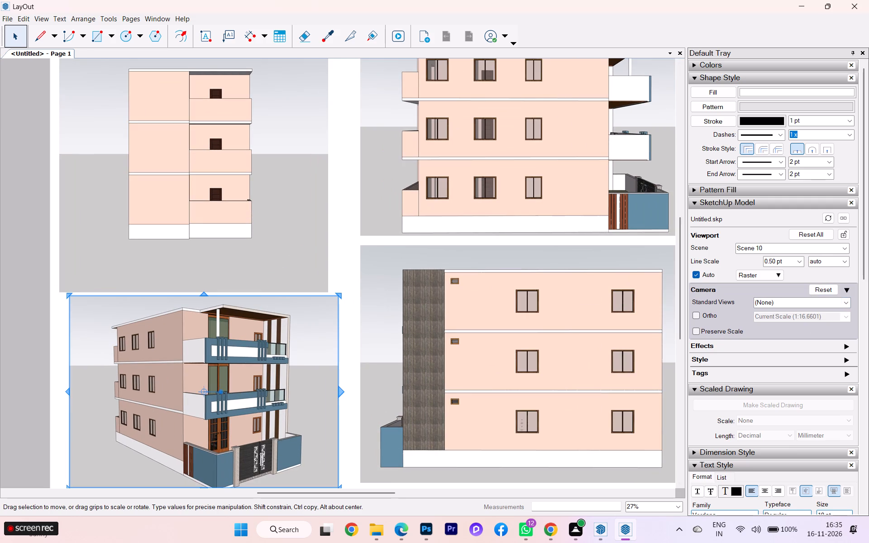
left_click(846, 249)
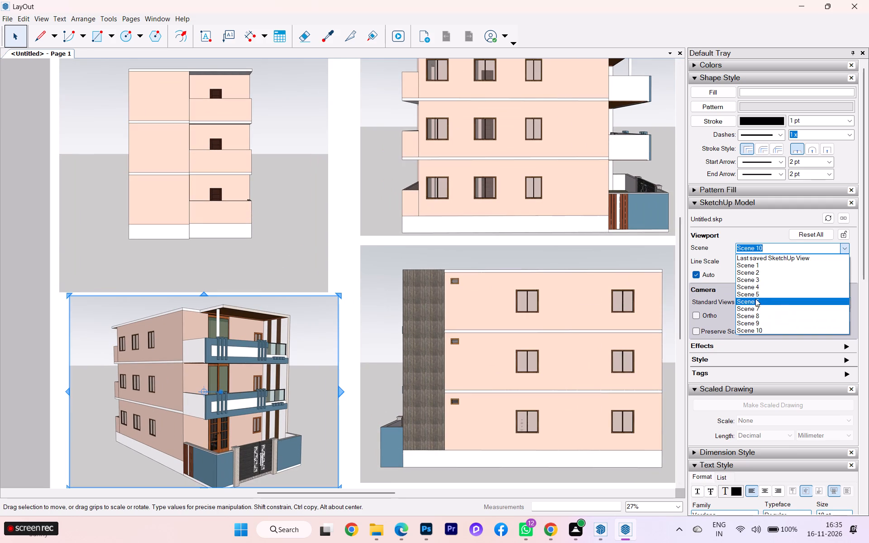
left_click(761, 318)
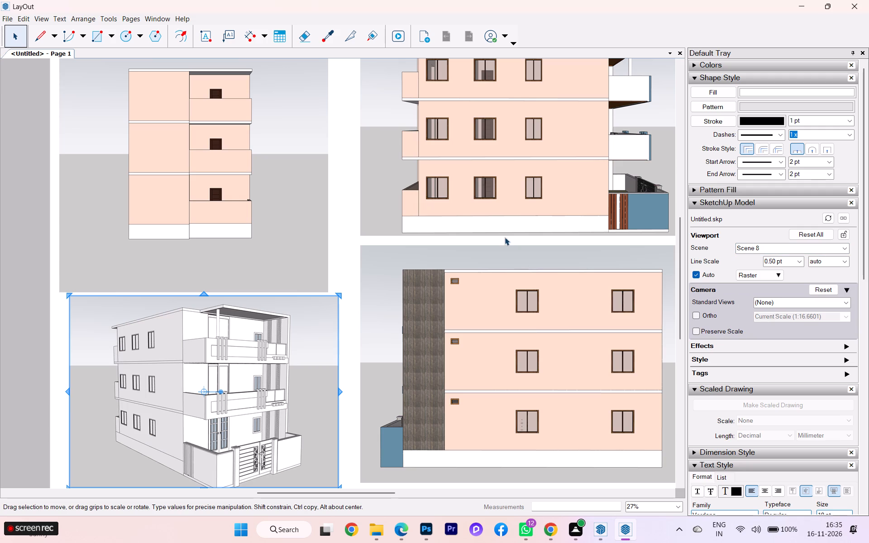
Assign Scene 7 to the upper side elevation viewport.
left_click(496, 214)
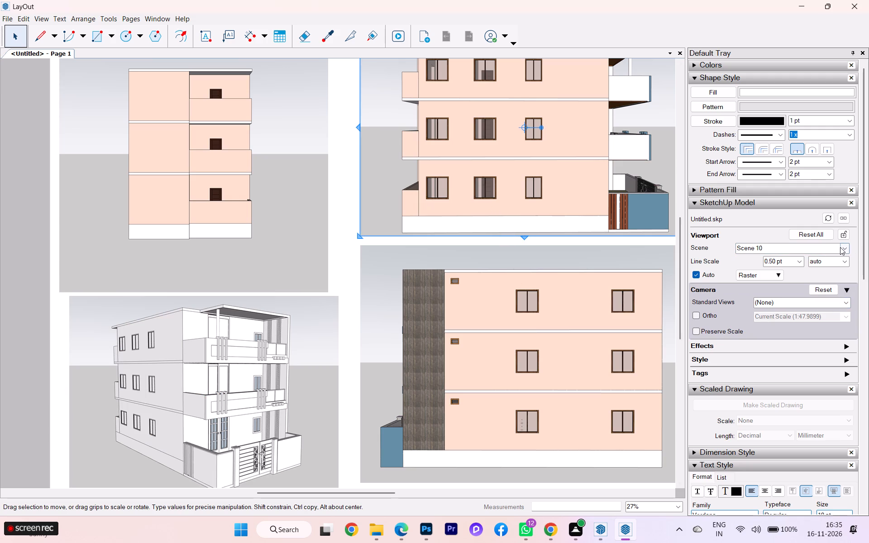
left_click(452, 175)
left_click(847, 248)
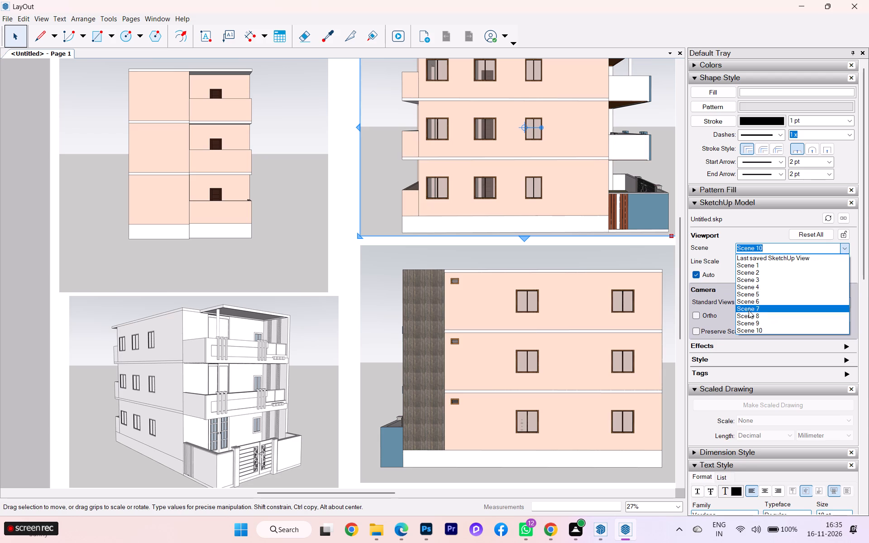
left_click(749, 310)
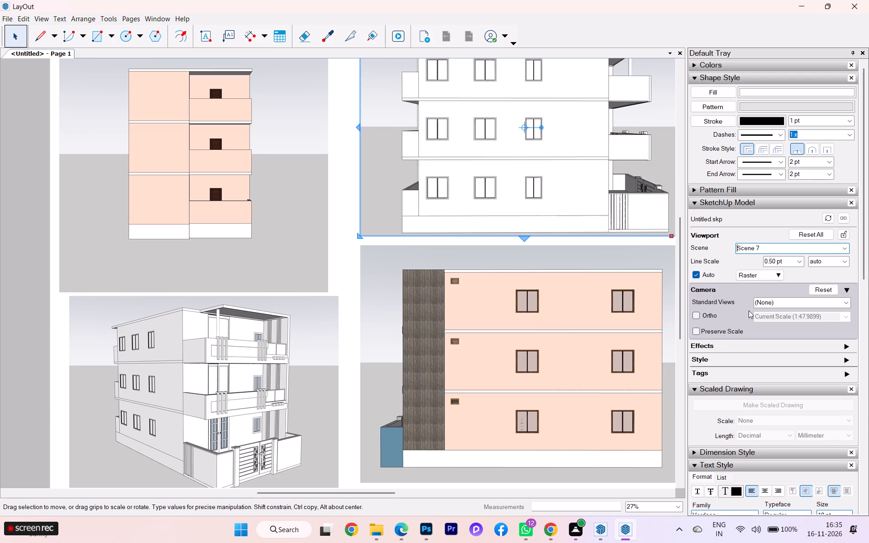
Try Scenes 5, 8 and 9 on the lower side elevation viewport and settle on Scene 4.
left_click(611, 324)
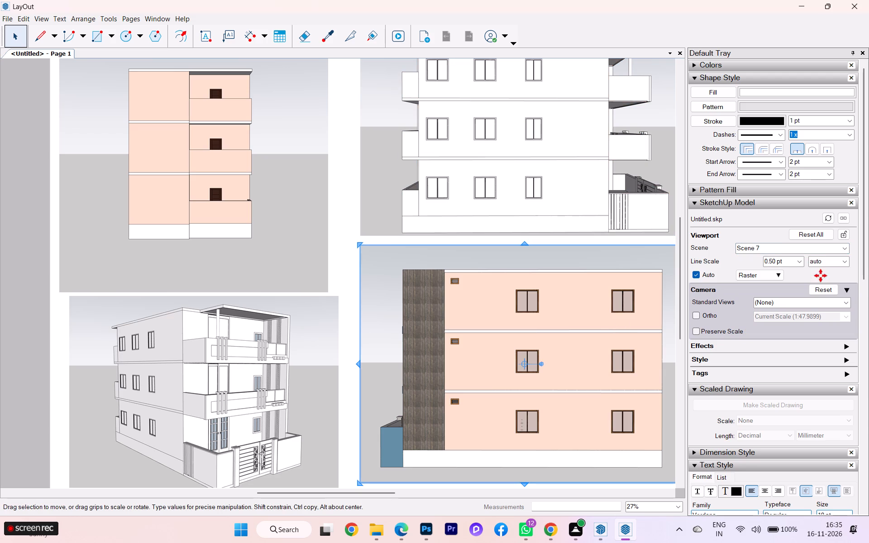
left_click(845, 250)
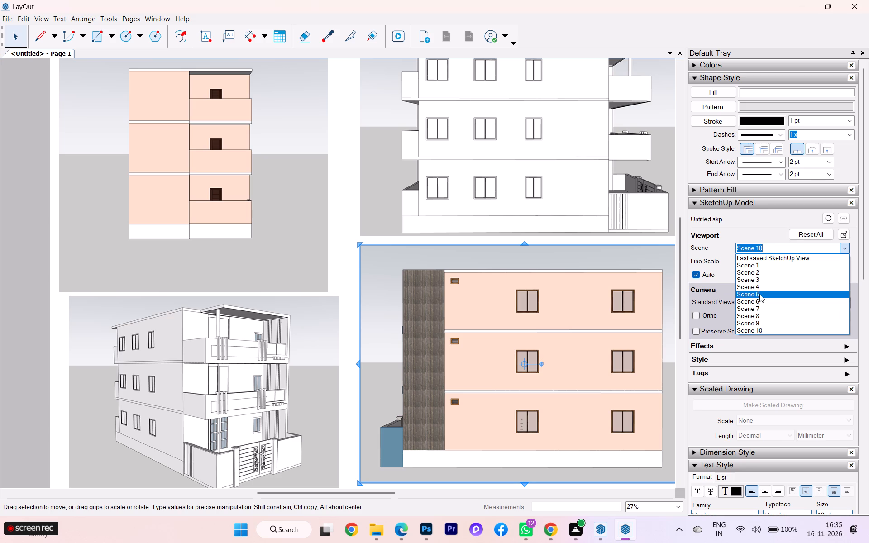
left_click(759, 294)
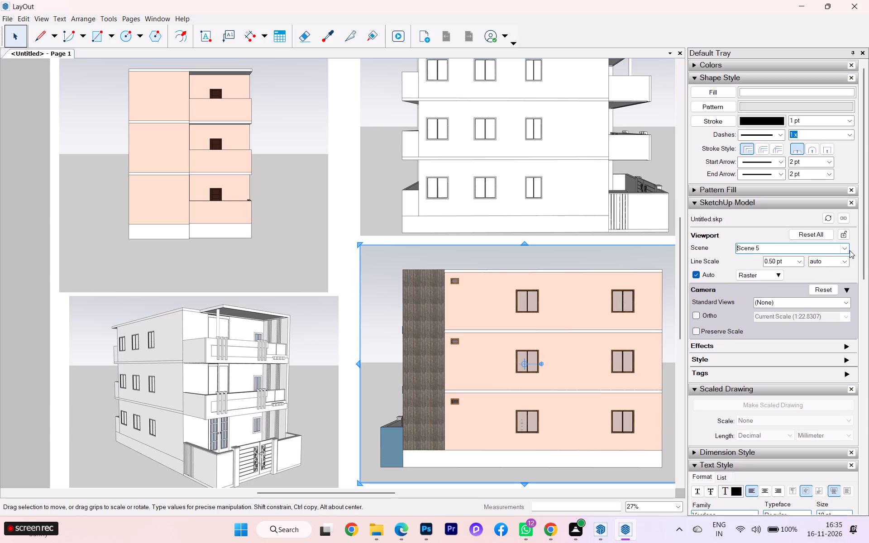
left_click(843, 247)
left_click(771, 312)
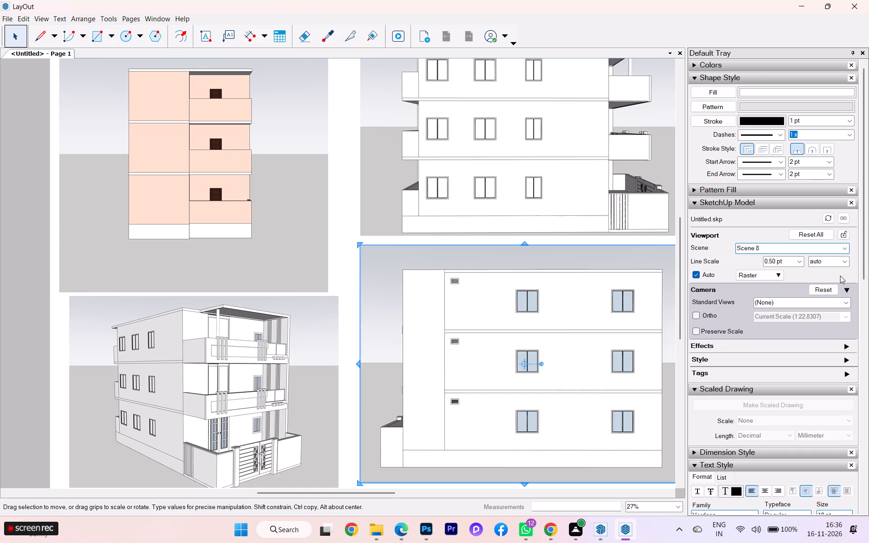
left_click(844, 247)
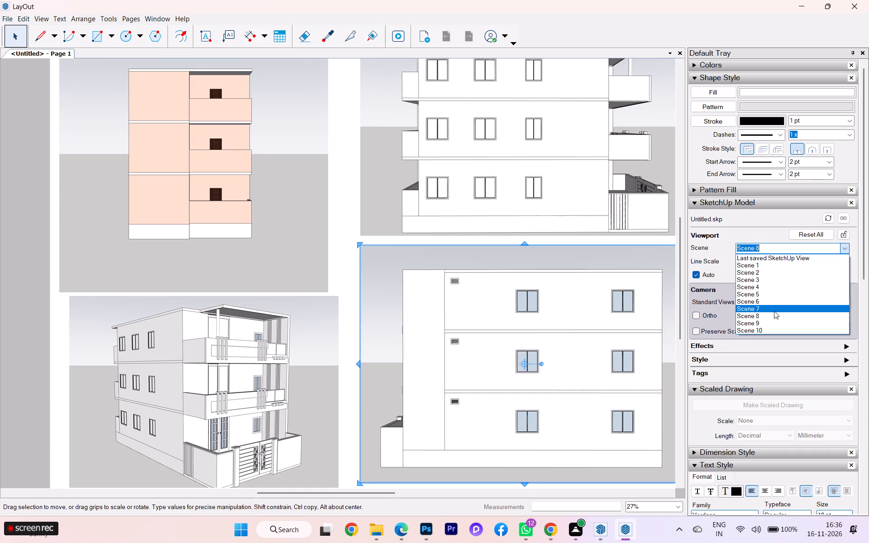
left_click(762, 321)
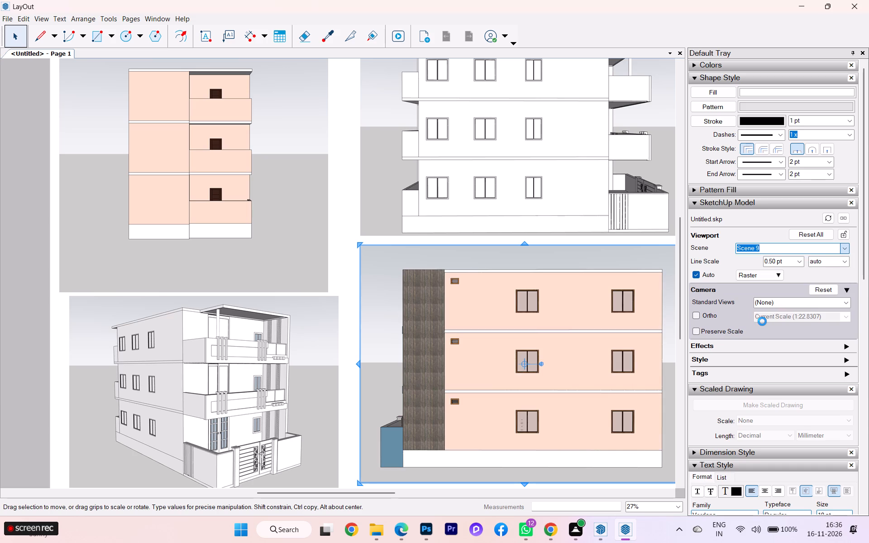
left_click(842, 249)
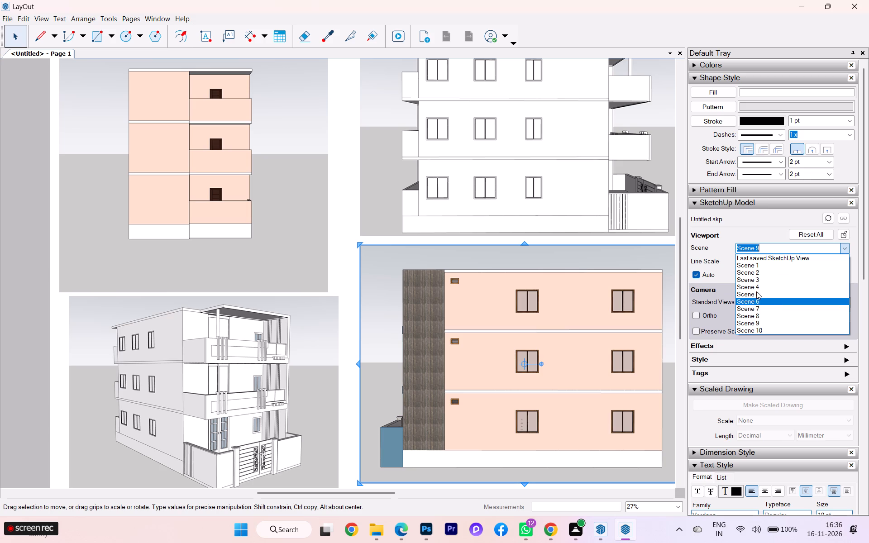
left_click(756, 289)
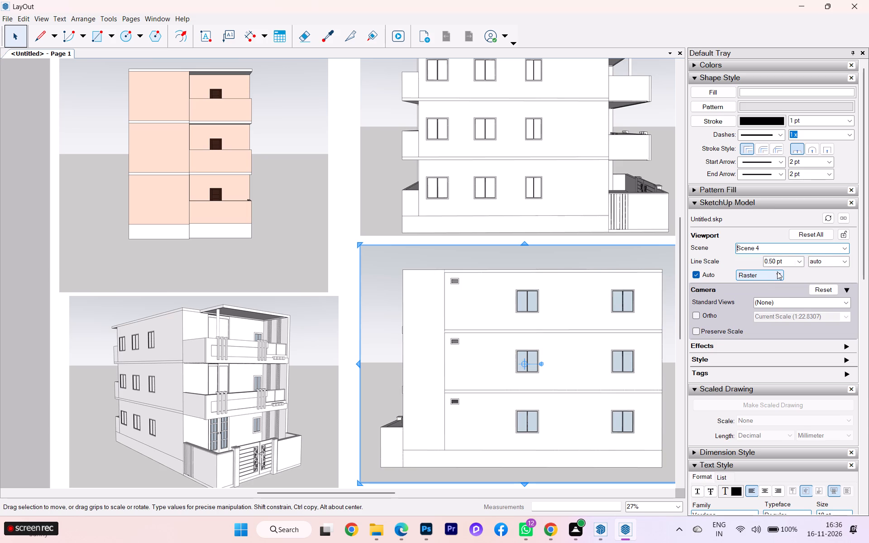
Set the lower side elevation viewport's camera to the Right standard view.
left_click(845, 301)
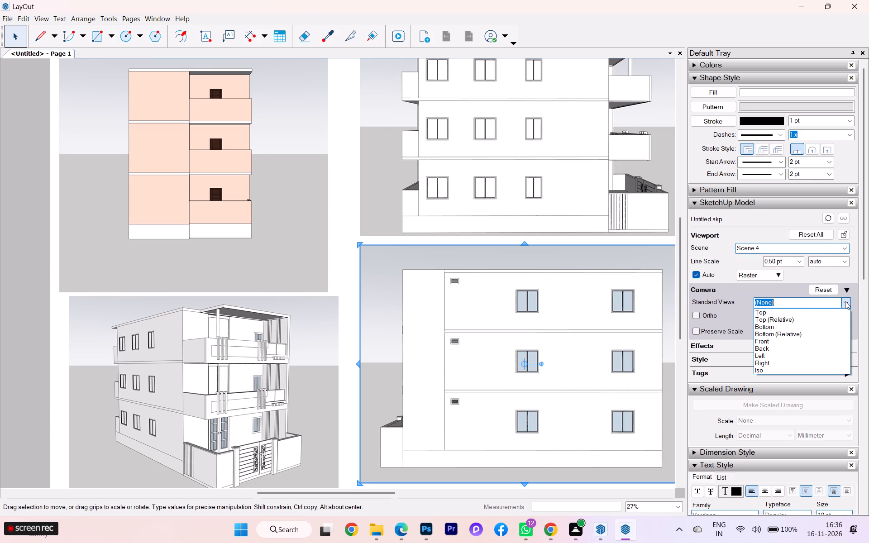
left_click(781, 363)
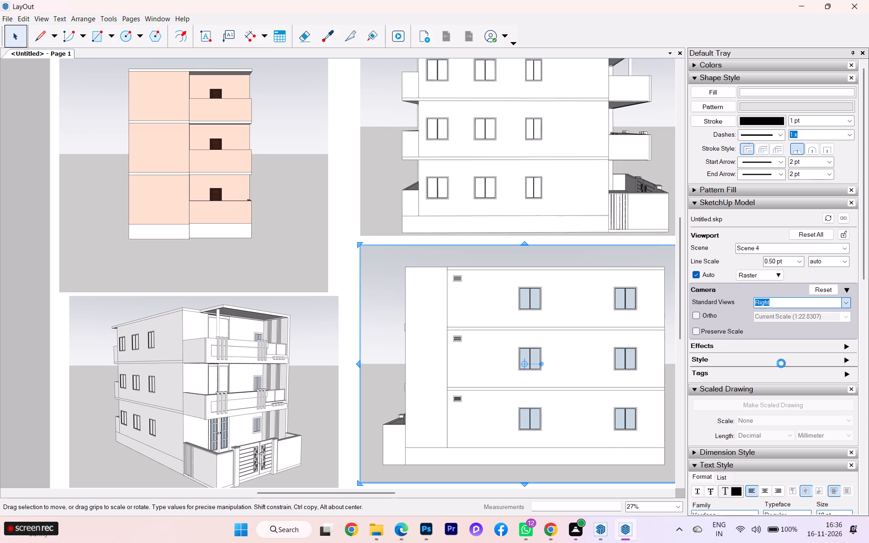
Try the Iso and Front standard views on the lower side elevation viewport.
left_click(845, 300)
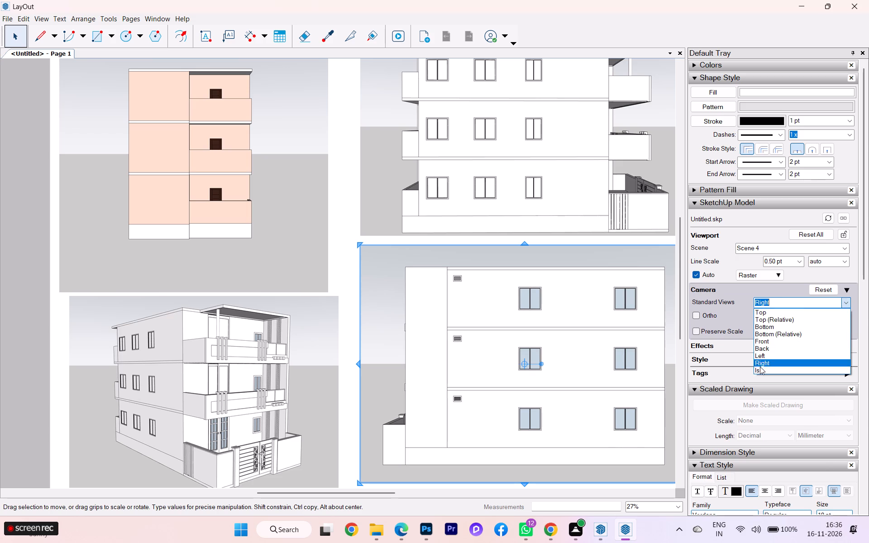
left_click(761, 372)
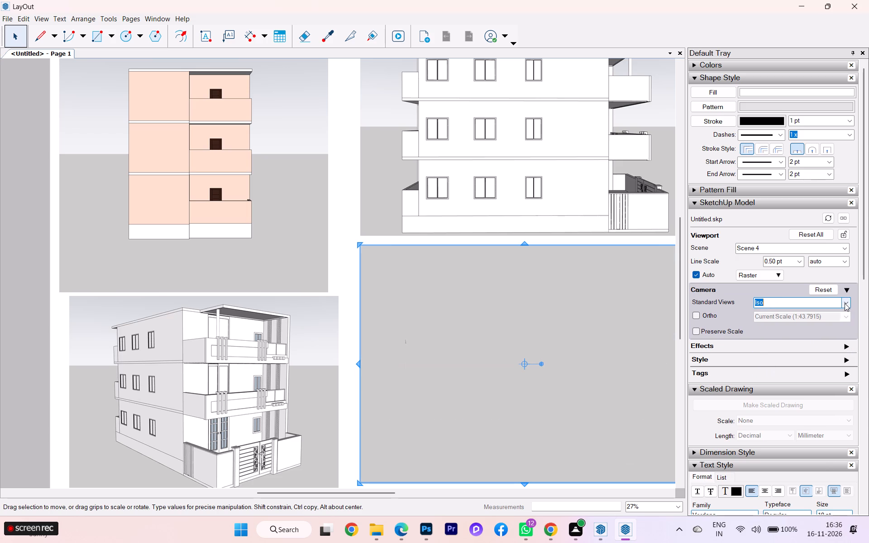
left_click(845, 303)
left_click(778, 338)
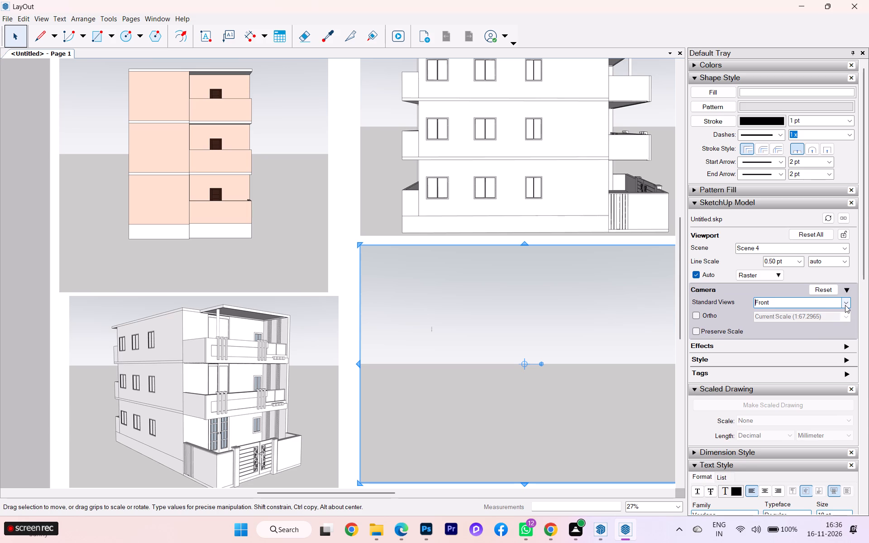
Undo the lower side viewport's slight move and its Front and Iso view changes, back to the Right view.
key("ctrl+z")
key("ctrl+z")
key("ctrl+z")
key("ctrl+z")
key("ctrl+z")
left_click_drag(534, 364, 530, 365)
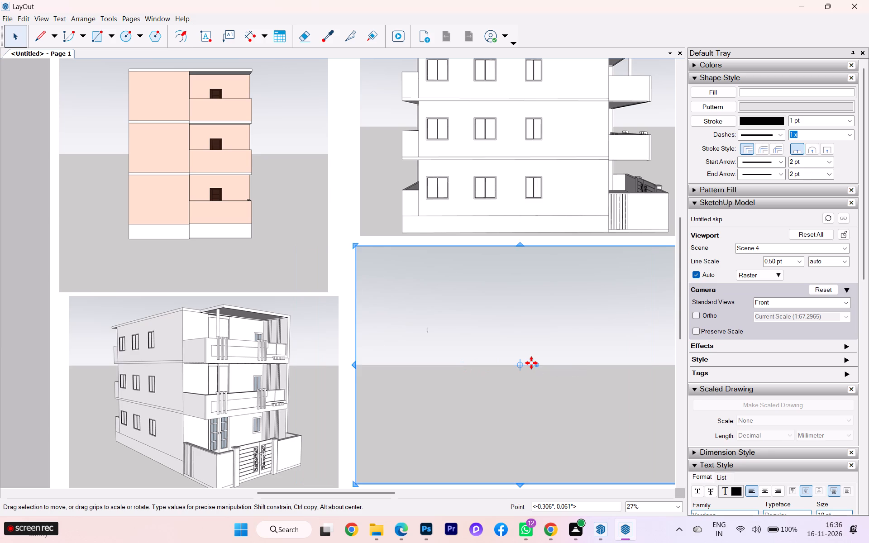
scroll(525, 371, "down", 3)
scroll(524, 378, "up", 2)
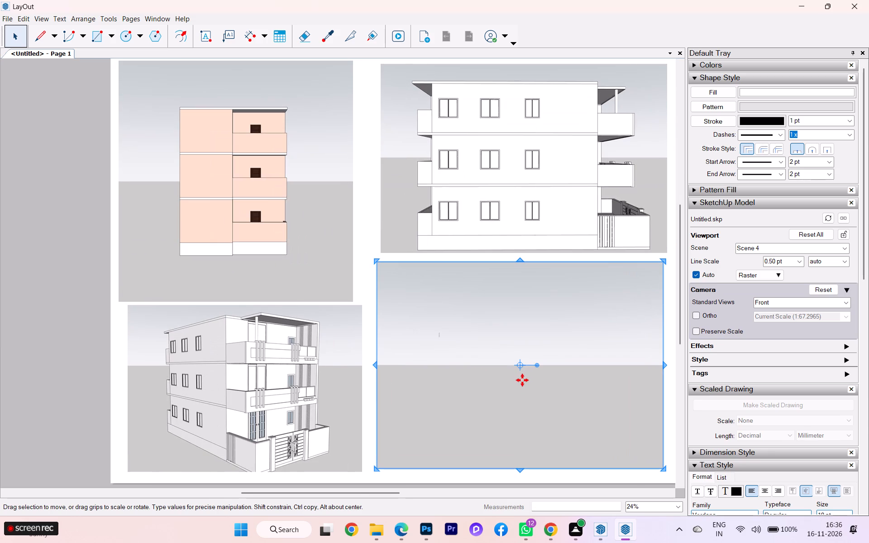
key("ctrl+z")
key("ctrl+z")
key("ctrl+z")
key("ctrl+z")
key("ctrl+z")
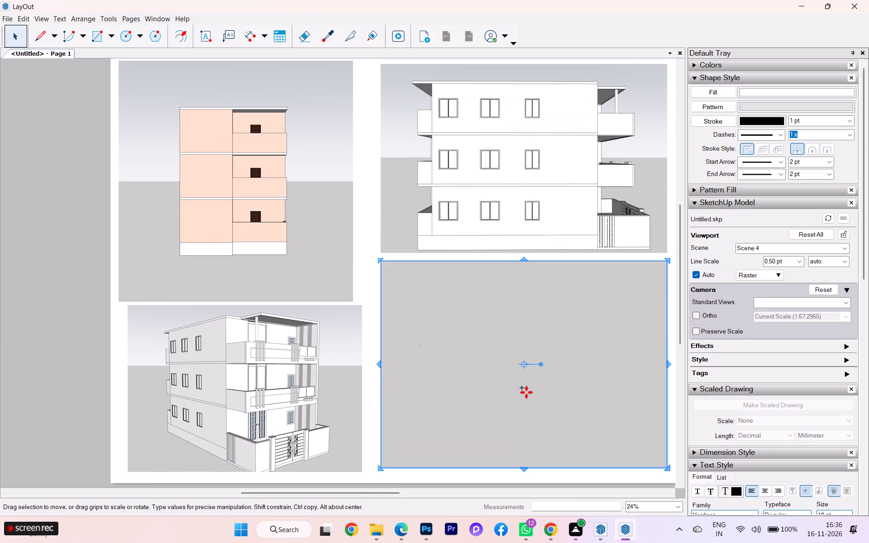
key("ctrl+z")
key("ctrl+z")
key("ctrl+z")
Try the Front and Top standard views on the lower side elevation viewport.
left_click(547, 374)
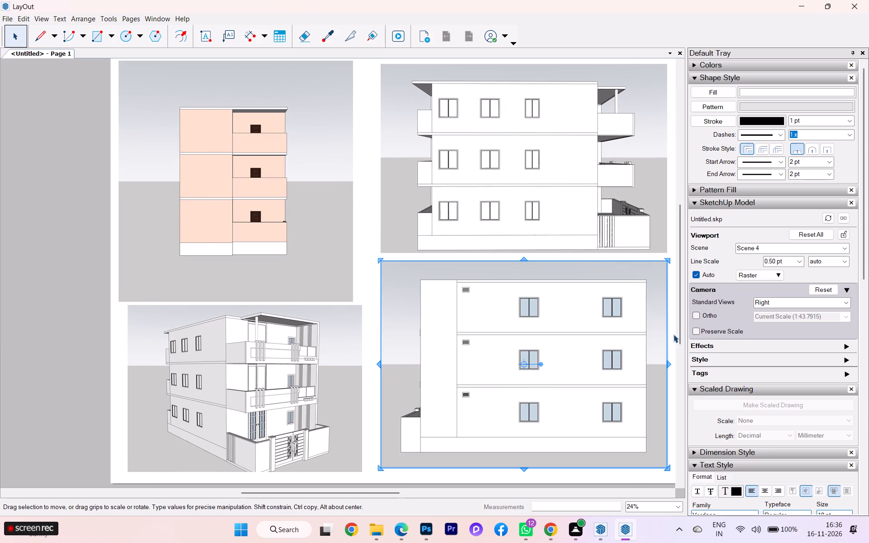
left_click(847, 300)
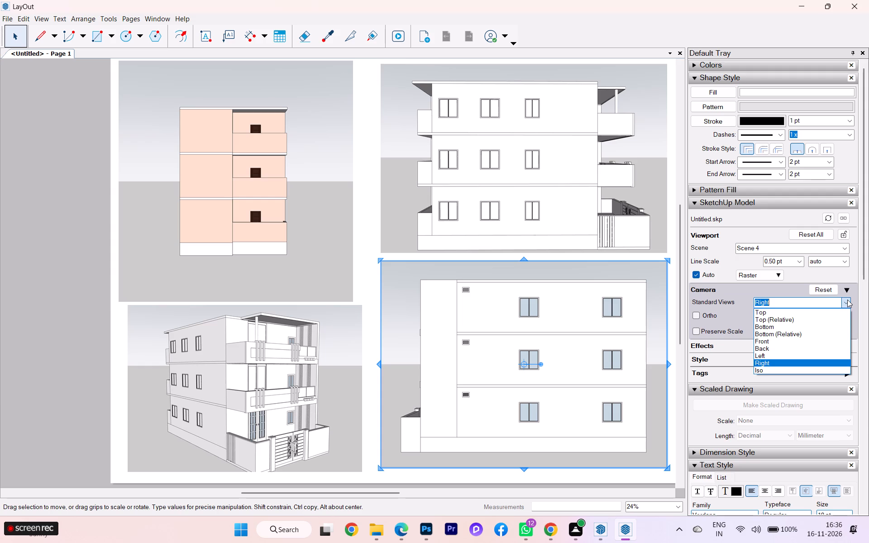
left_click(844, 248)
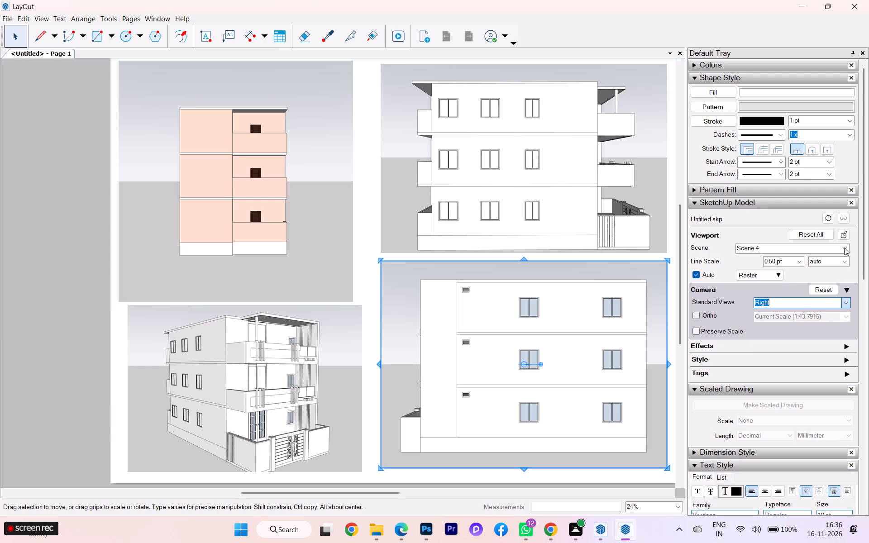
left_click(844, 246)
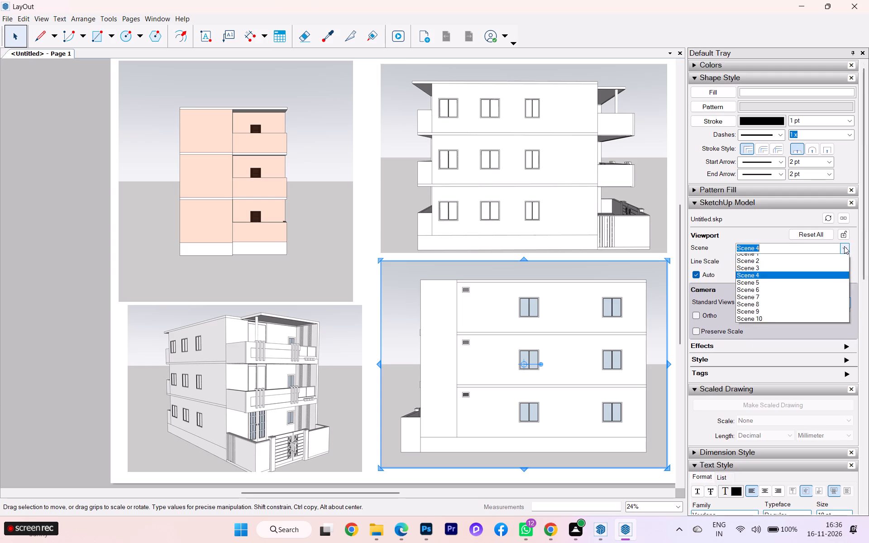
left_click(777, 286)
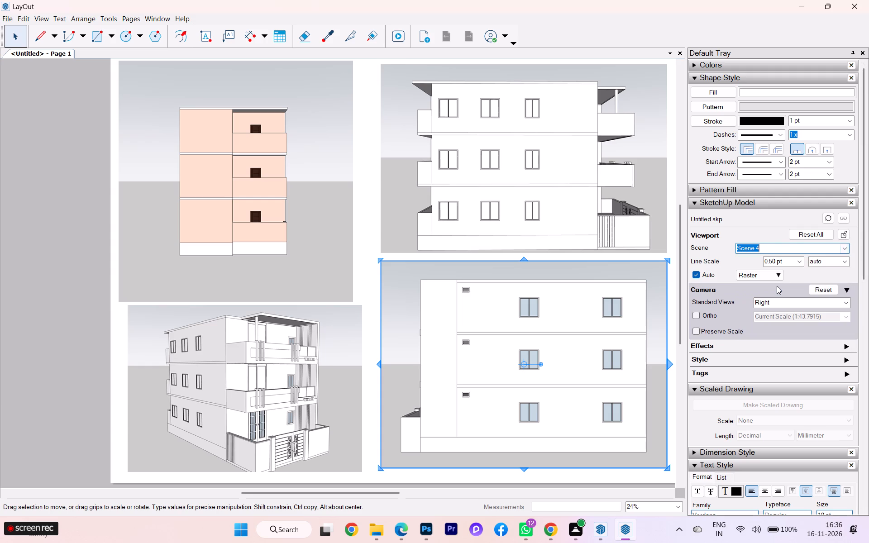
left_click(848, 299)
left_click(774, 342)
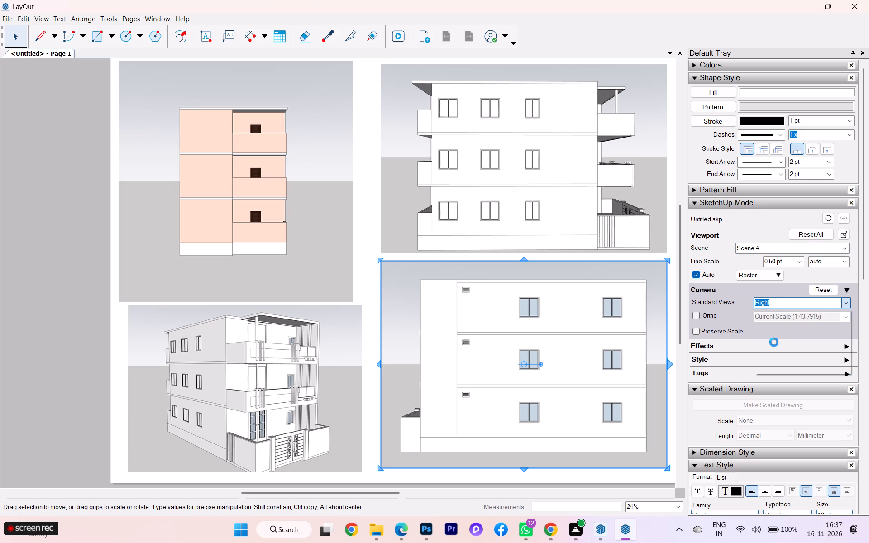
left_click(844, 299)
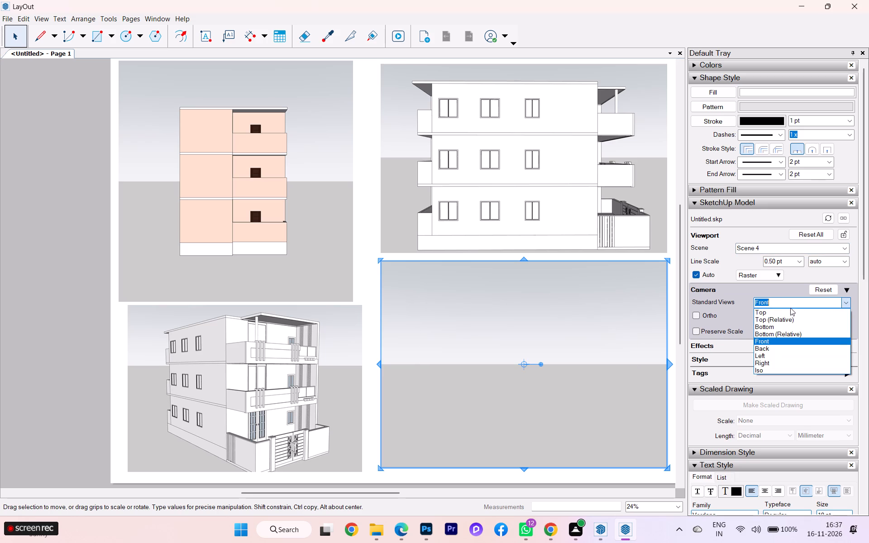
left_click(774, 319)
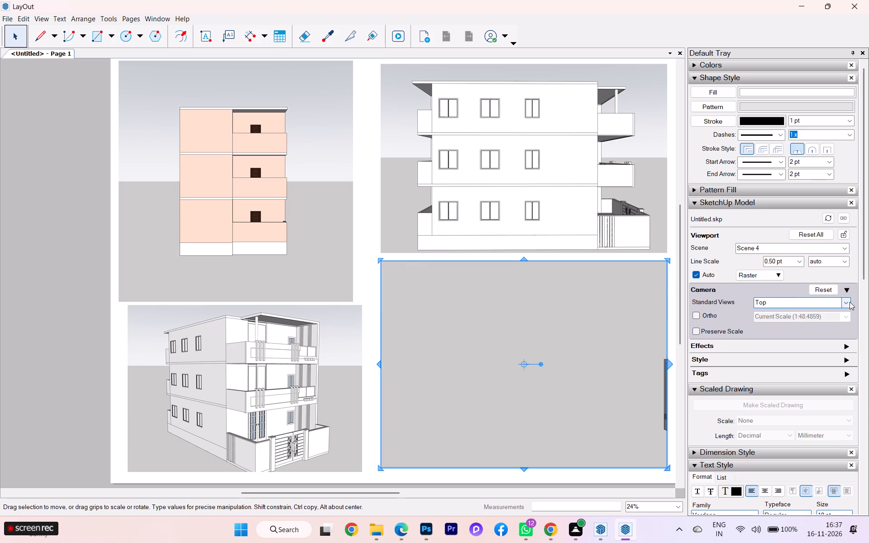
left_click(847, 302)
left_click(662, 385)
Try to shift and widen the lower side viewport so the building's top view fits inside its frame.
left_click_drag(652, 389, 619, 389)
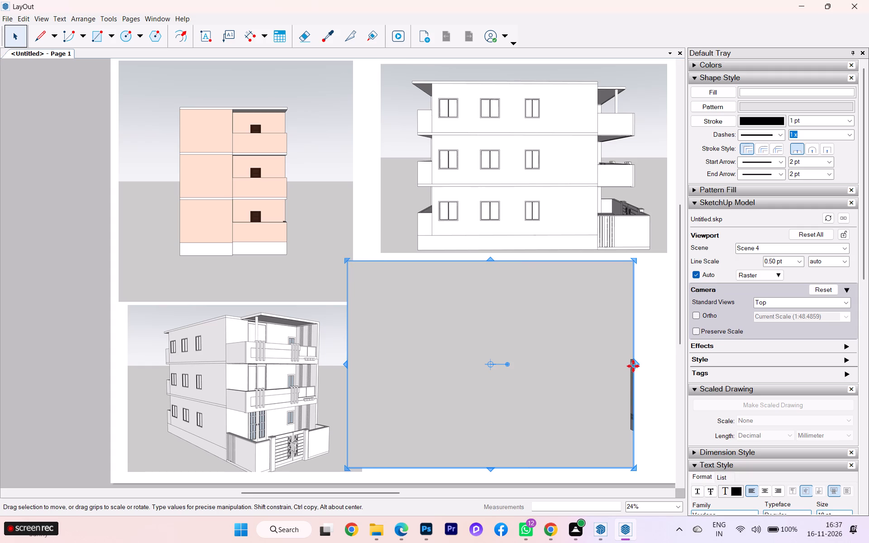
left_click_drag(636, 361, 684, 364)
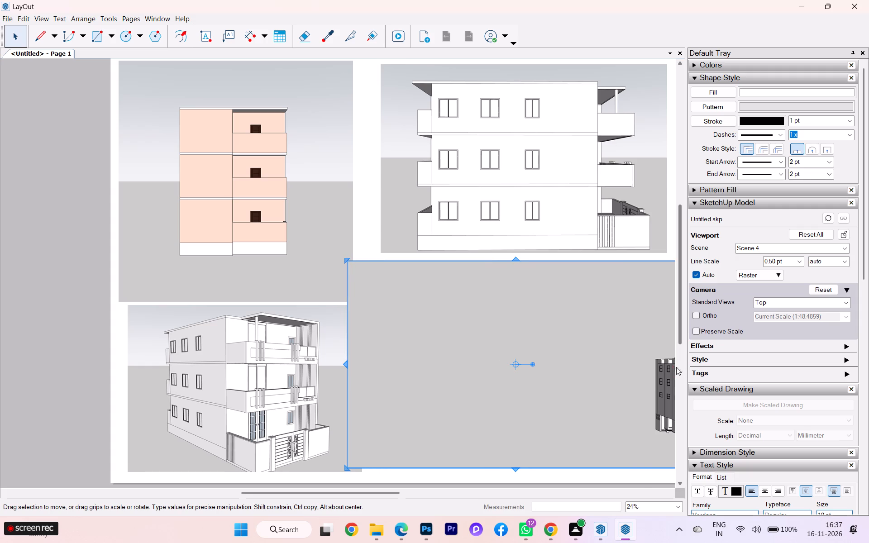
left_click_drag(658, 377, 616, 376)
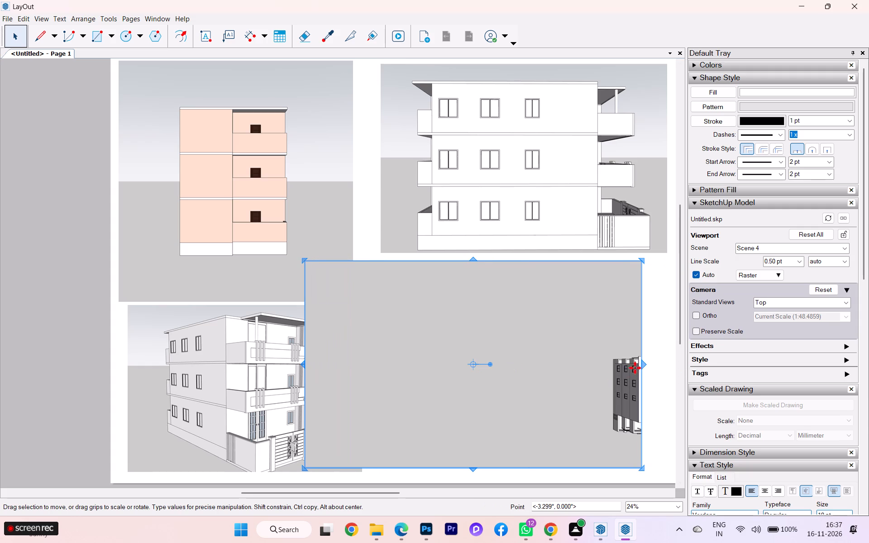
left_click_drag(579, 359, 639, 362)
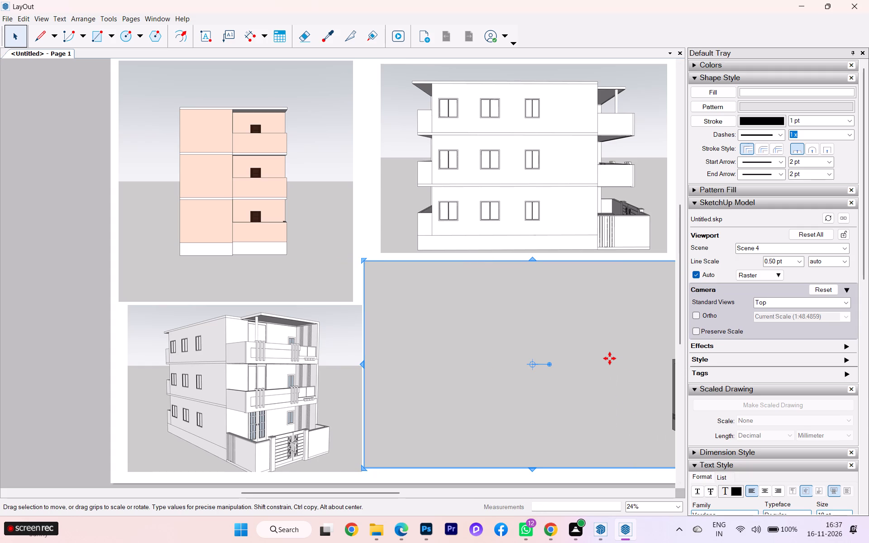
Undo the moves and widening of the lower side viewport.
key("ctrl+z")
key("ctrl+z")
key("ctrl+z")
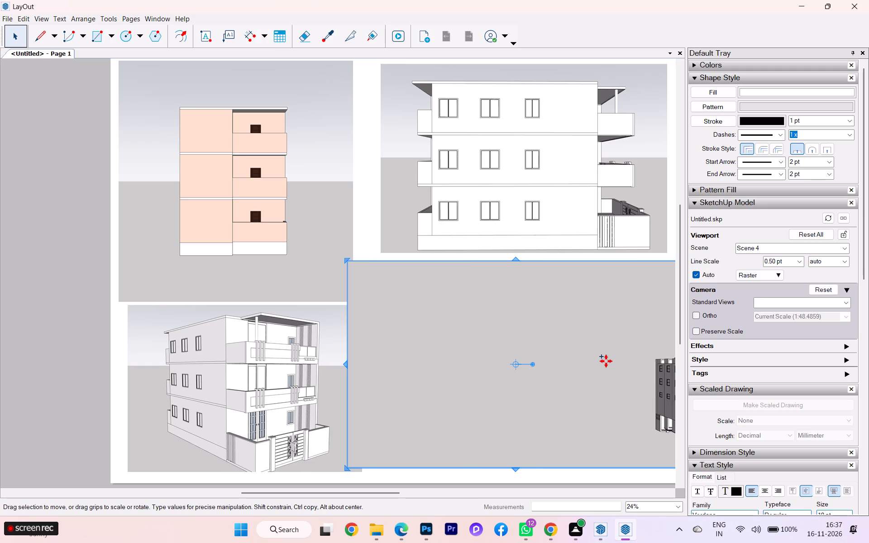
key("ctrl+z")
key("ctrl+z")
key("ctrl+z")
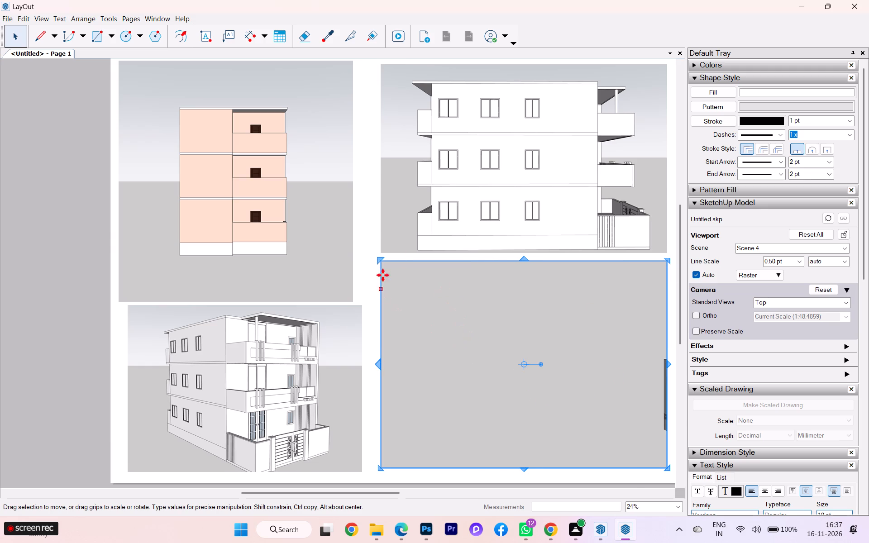
Delete the Scene 4 viewport below the upper side elevation.
key("Escape")
left_click(492, 213)
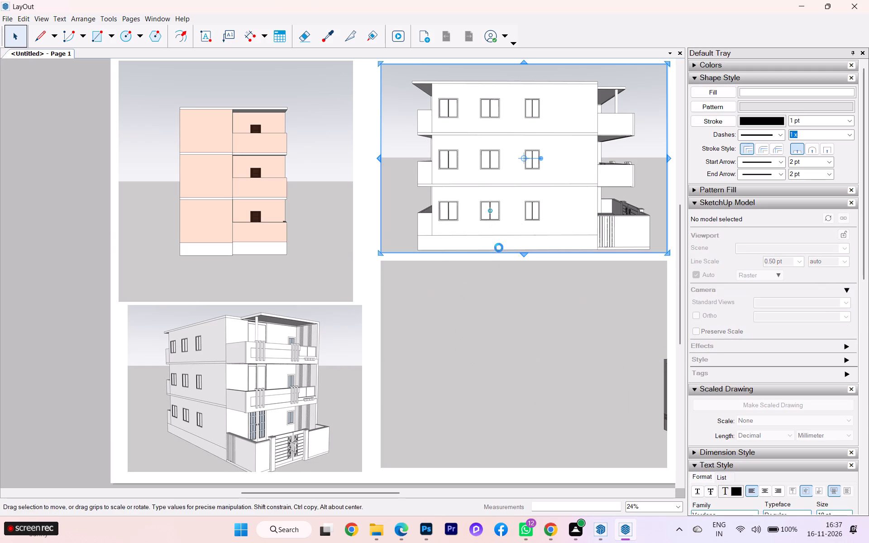
left_click(477, 284)
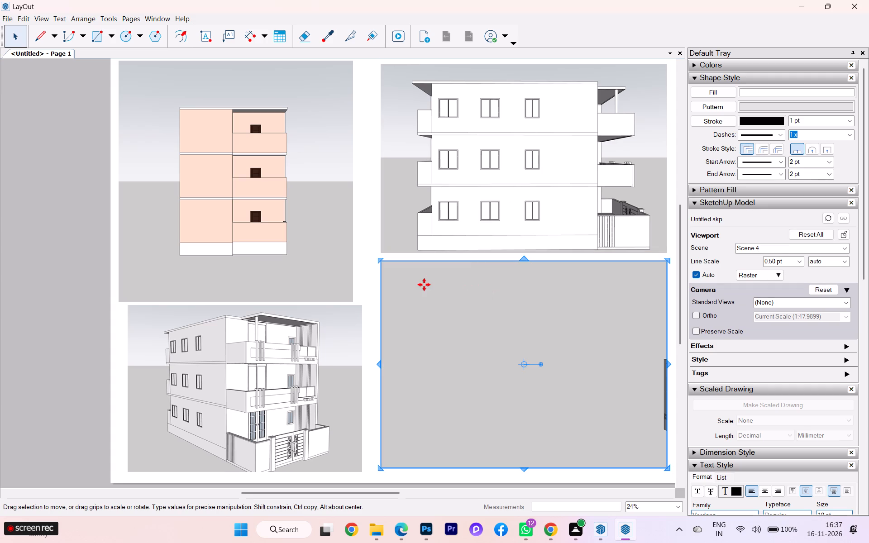
right_click(423, 284)
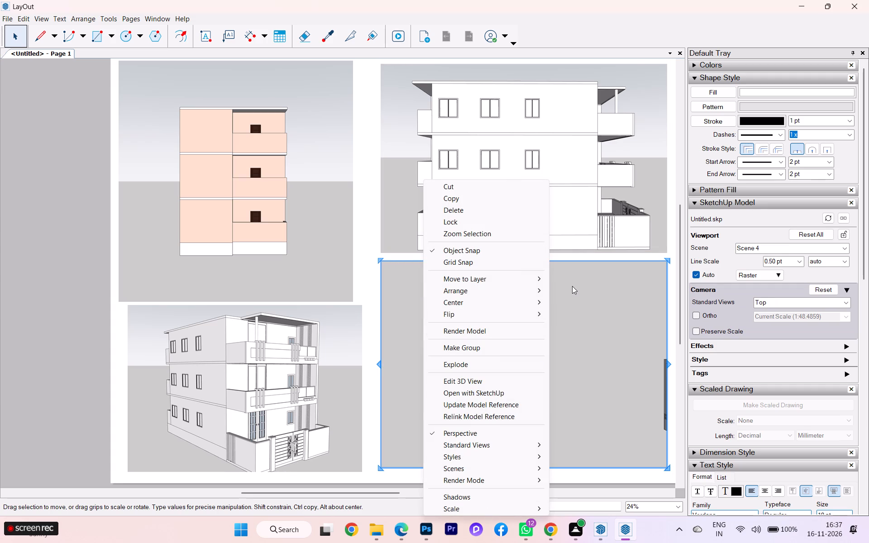
left_click(572, 286)
key("Delete")
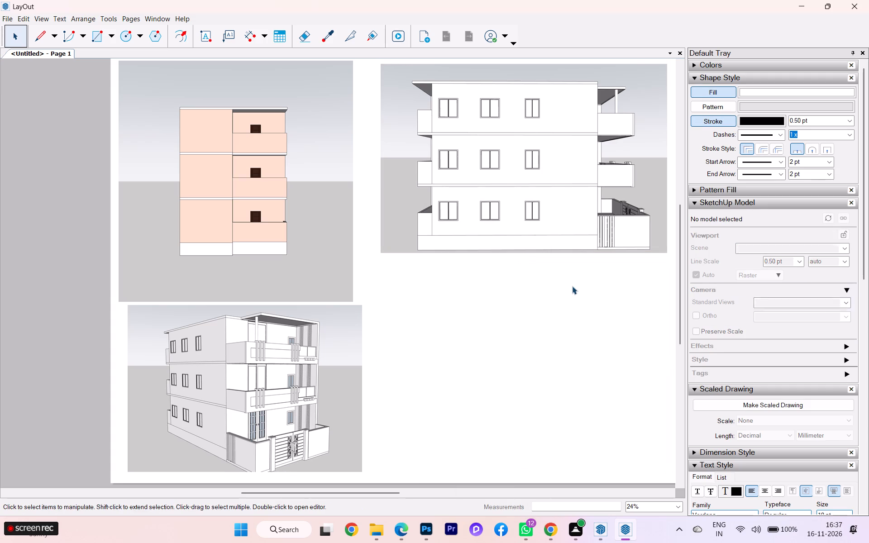
Move the Scene 7 side elevation viewport about 17.2 in straight down and place a copy of it above.
left_click(503, 184)
left_click_drag(515, 191, 511, 414)
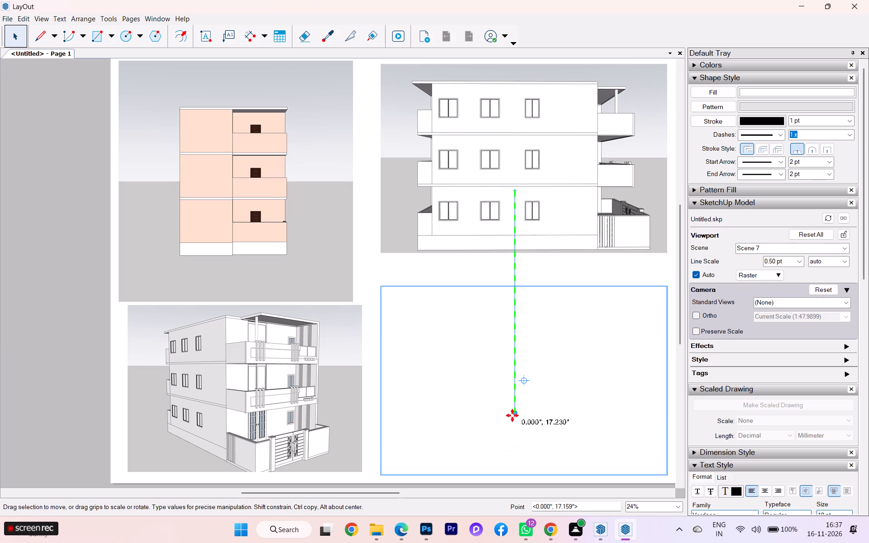
left_click_drag(511, 414, 514, 414)
left_click_drag(518, 389, 526, 316, "ctrl")
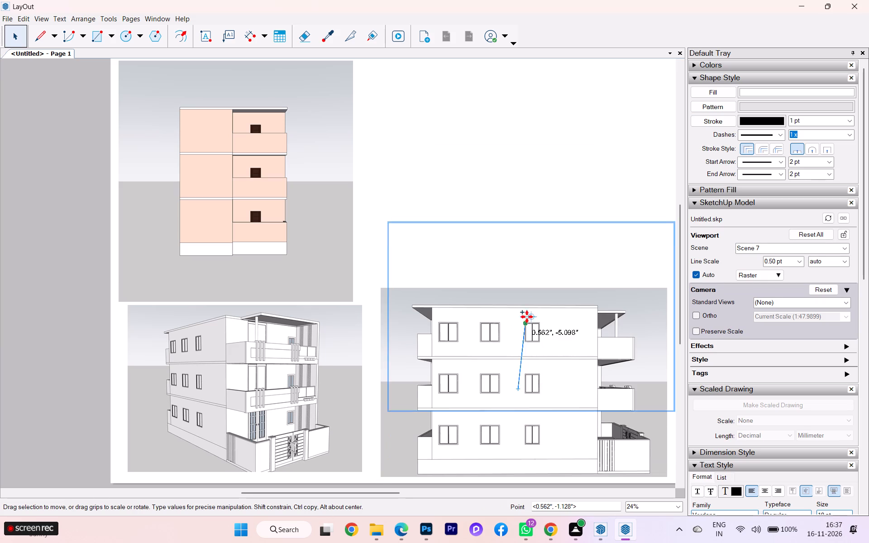
left_click_drag(526, 316, 513, 190, "ctrl")
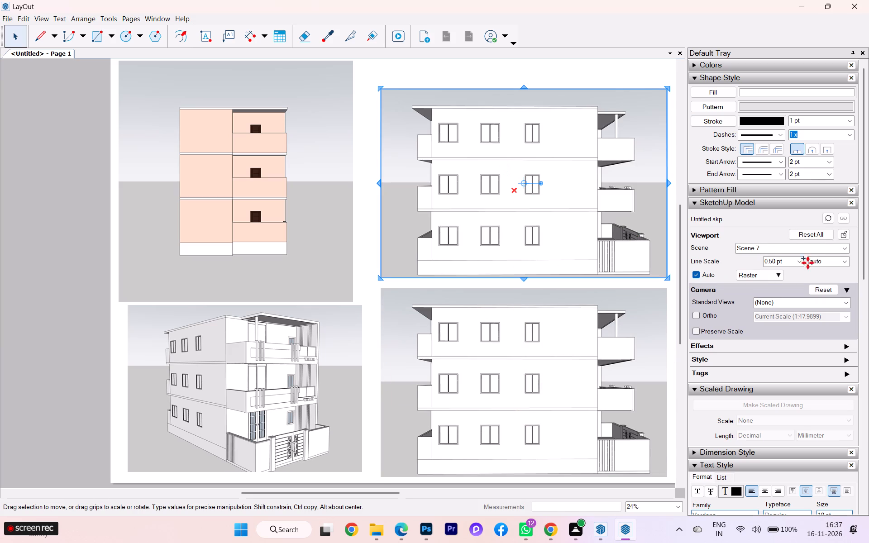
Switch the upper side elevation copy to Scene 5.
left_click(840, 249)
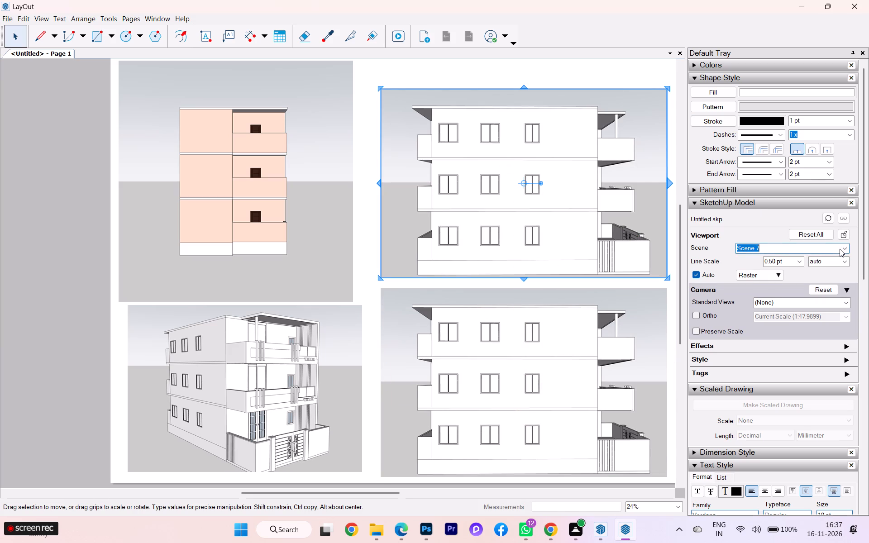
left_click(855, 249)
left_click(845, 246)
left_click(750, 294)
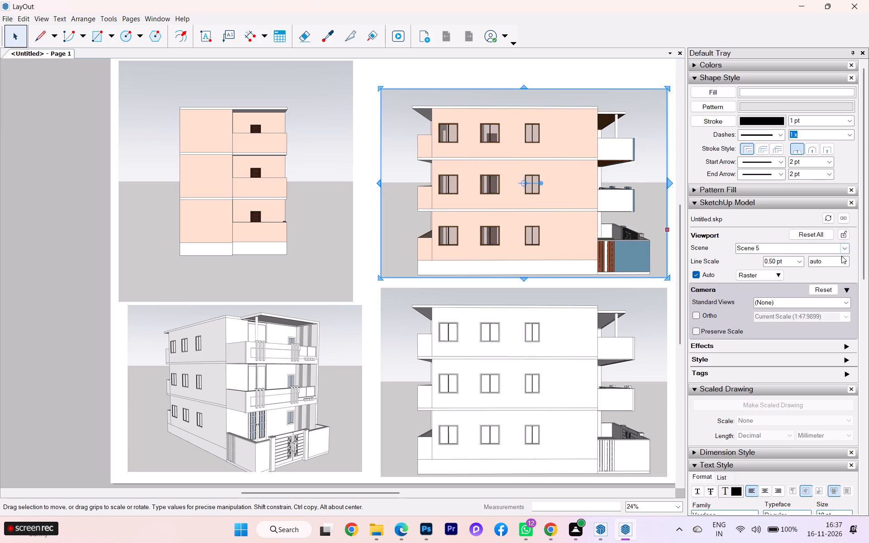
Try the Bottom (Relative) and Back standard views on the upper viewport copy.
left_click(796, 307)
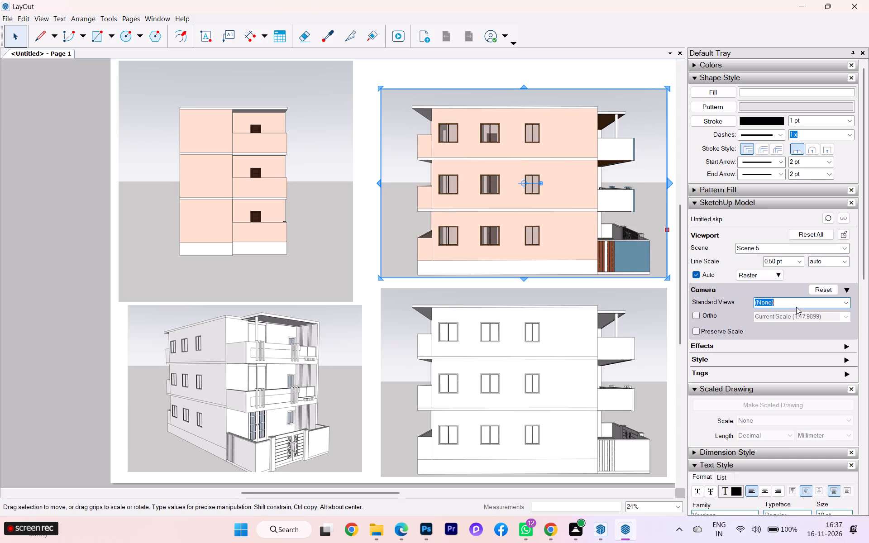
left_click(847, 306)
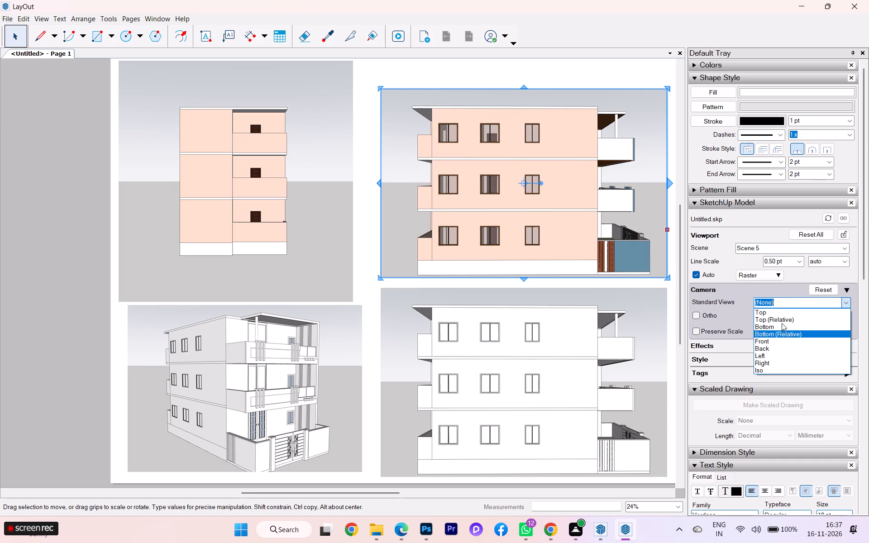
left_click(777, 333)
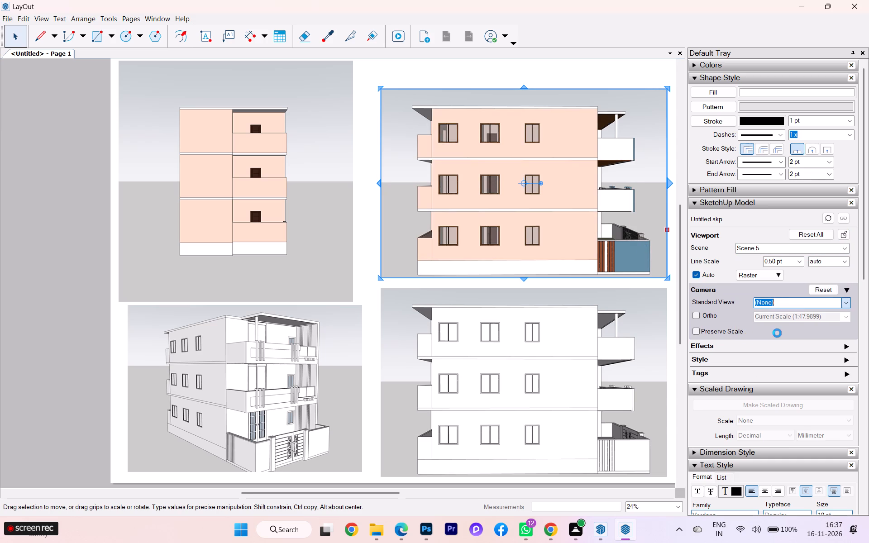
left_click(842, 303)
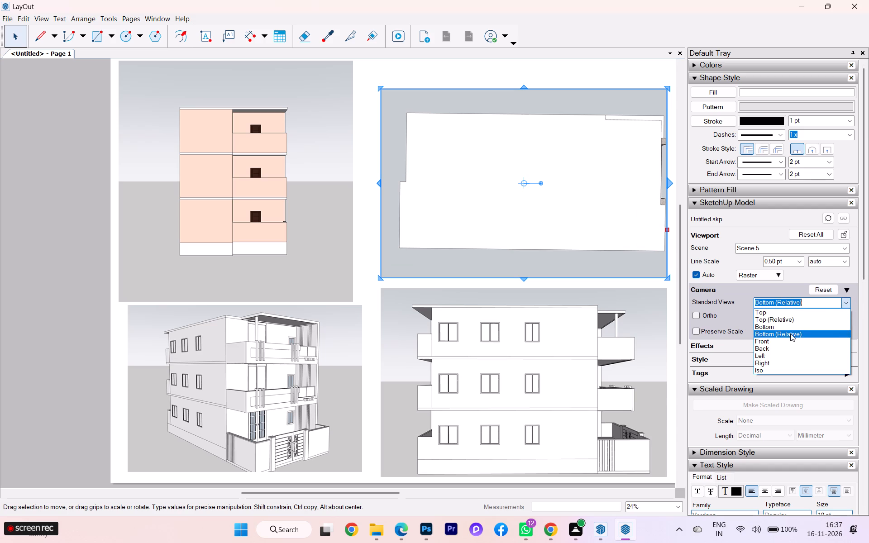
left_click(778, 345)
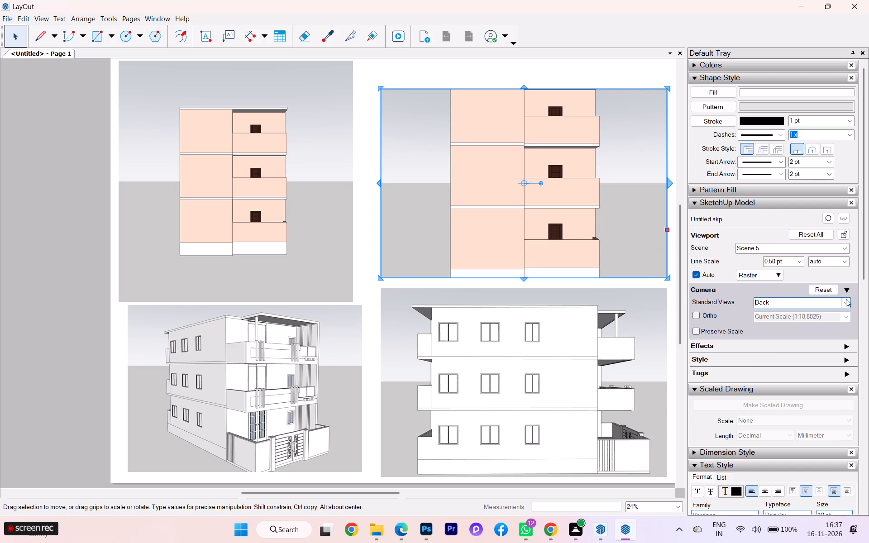
Set the upper viewport copy's camera to the Front standard view.
left_click(848, 300)
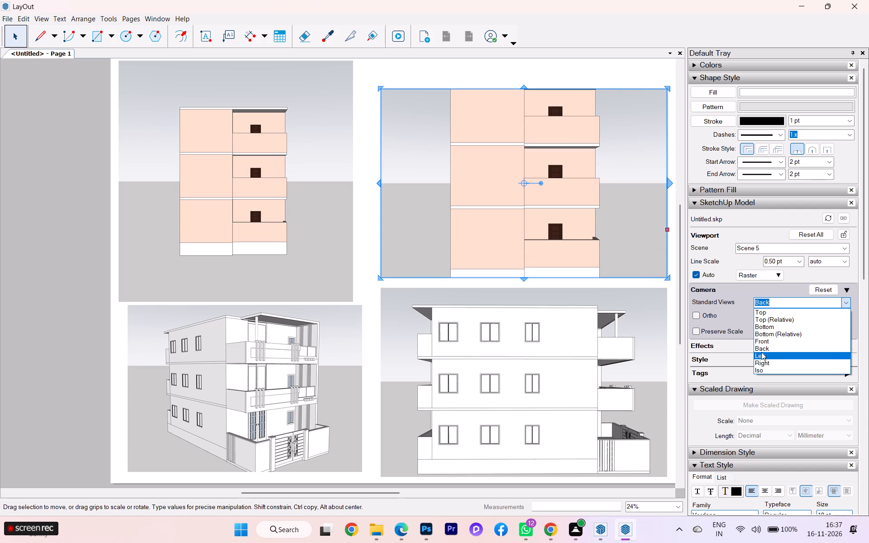
left_click(764, 342)
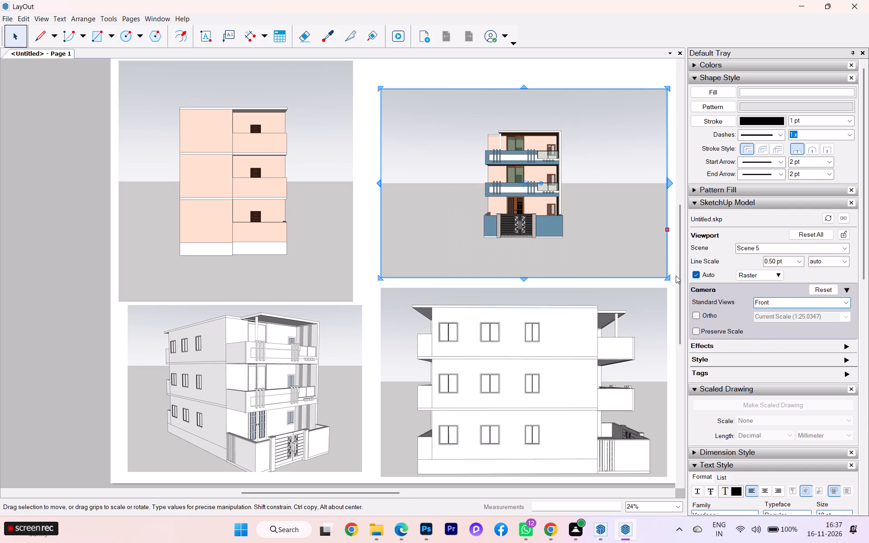
Assign Scene 7 to the front elevation viewport above the side elevation.
scroll(540, 135, "up", 2)
scroll(529, 225, "up", 1)
scroll(529, 229, "down", 2)
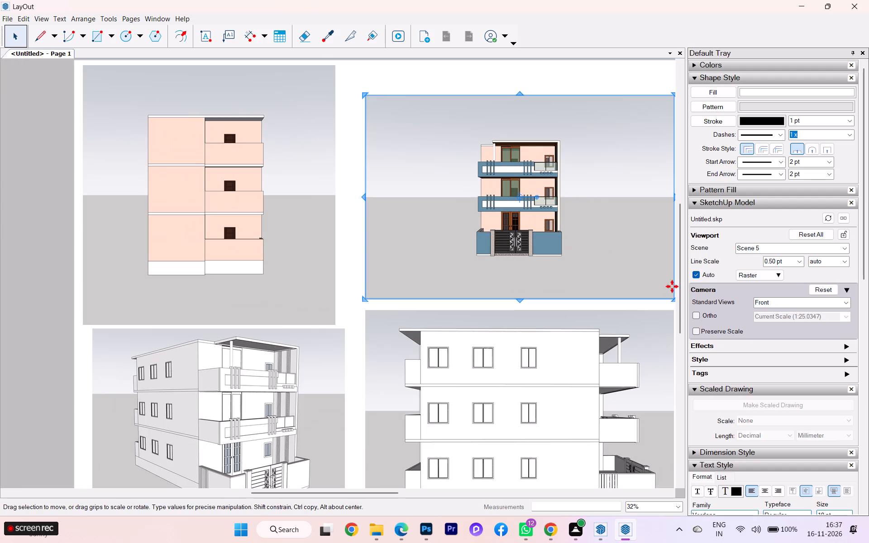
left_click(842, 250)
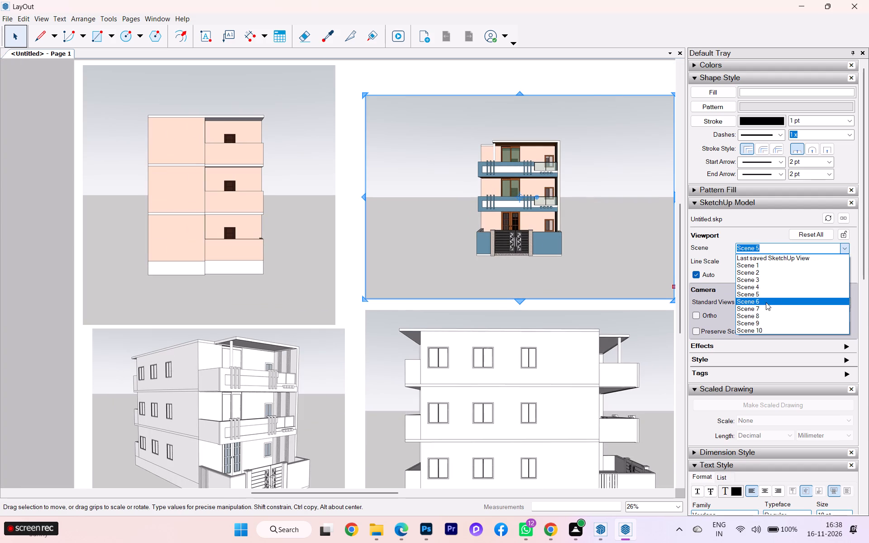
left_click(765, 308)
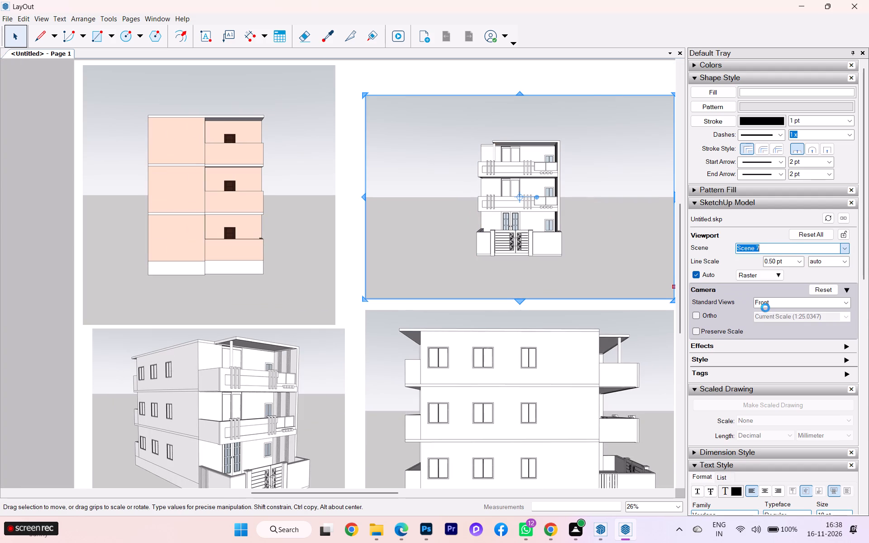
scroll(493, 195, "up", 1)
left_click(525, 220)
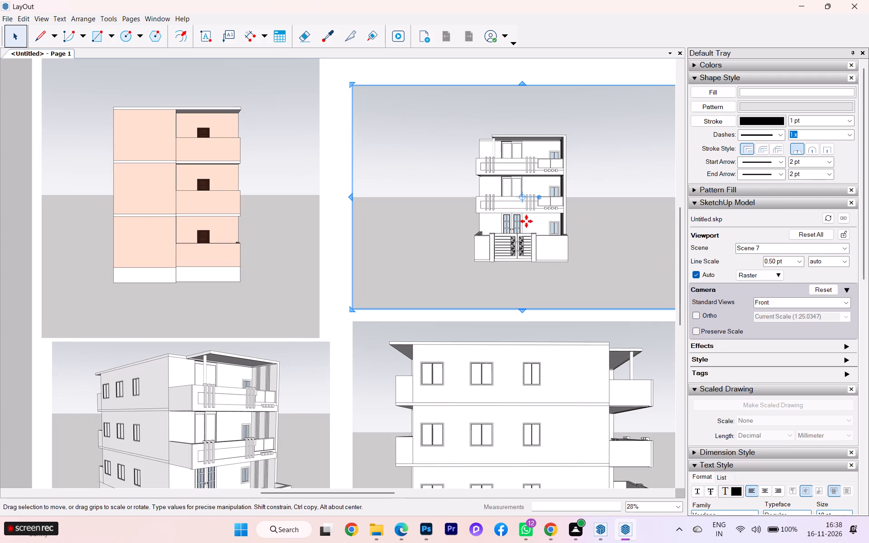
Enlarge the house inside the front elevation viewport so it nearly fills the frame's height.
double_click(525, 220)
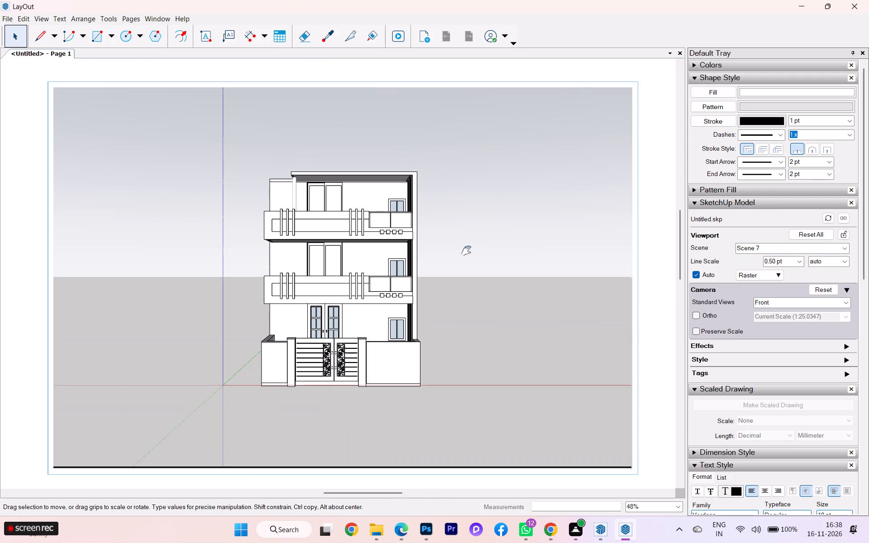
scroll(373, 277, "down", 4)
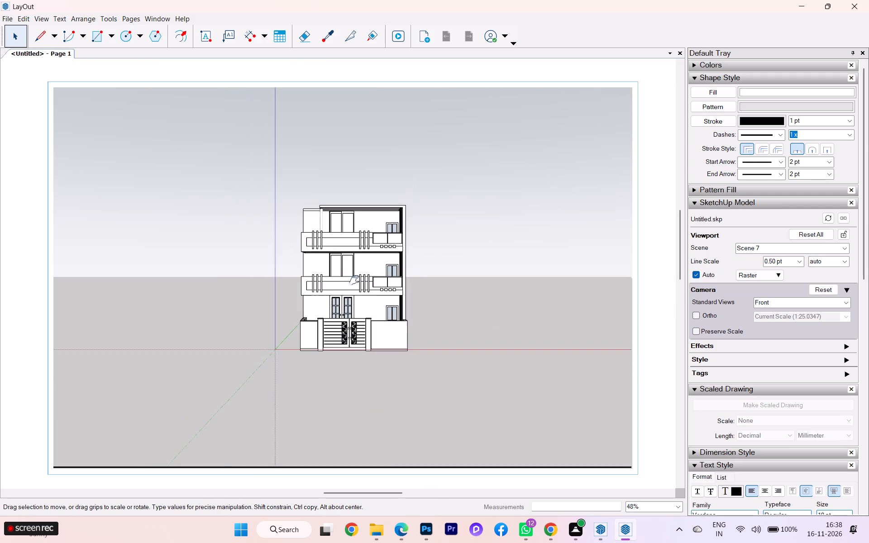
scroll(354, 280, "up", 10)
scroll(494, 263, "down", 2)
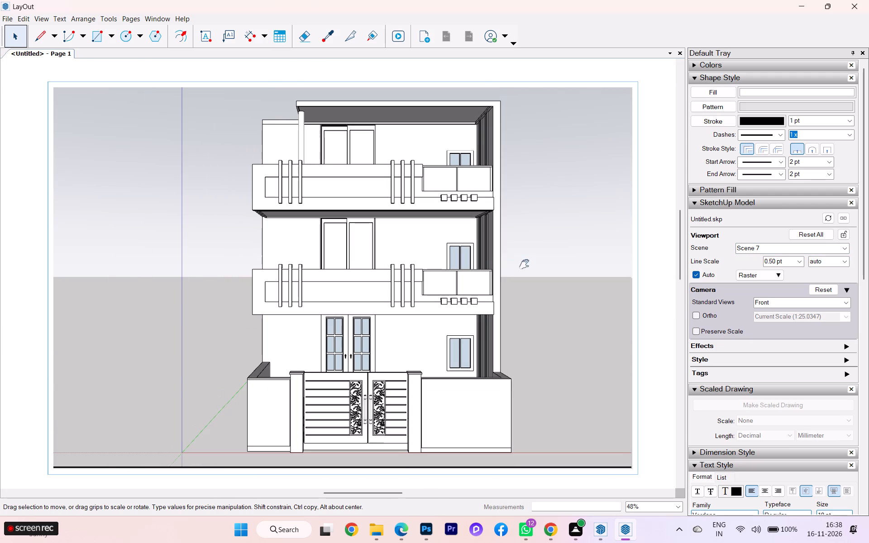
left_click(532, 263)
left_click(631, 276)
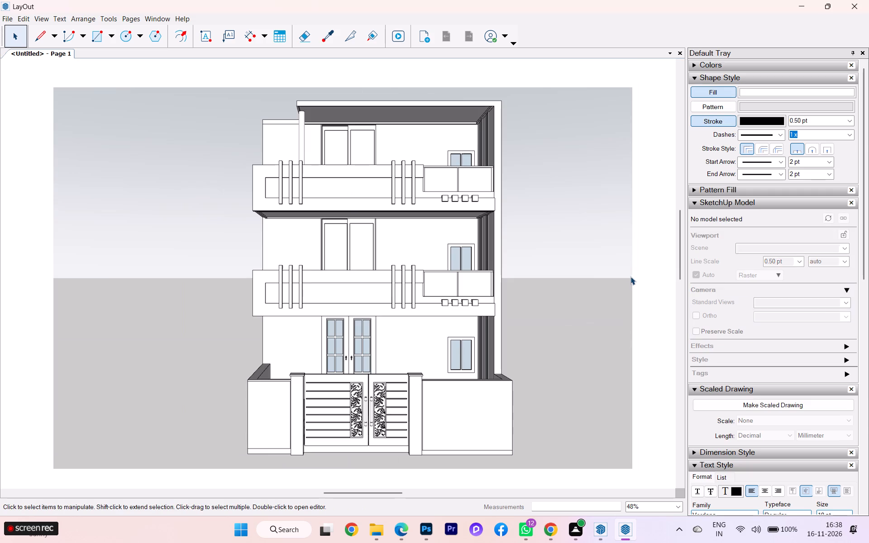
left_click(631, 265)
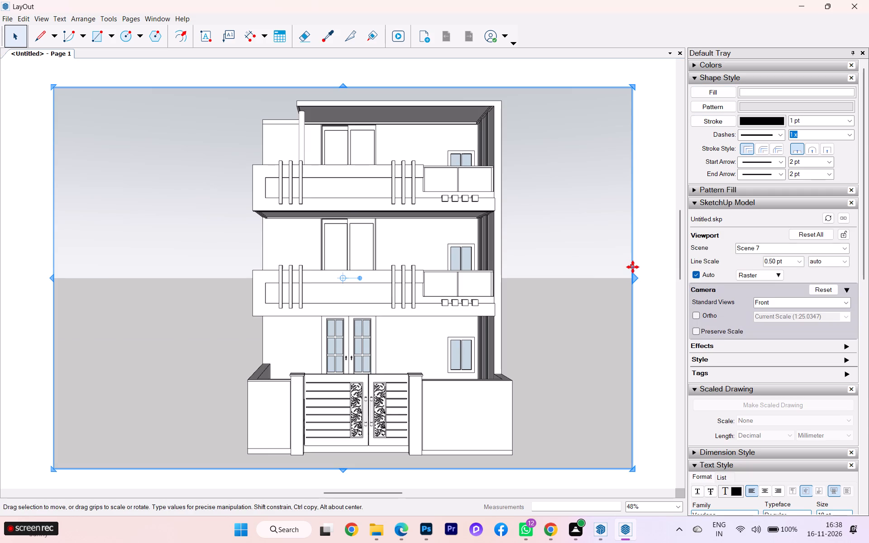
left_click(653, 265)
Swap the perspective viewport and the peach-coloured back elevation viewport, bringing the perspective to the upper row and the back elevation below it.
scroll(657, 264, "down", 2)
scroll(658, 268, "up", 1)
scroll(658, 269, "down", 4)
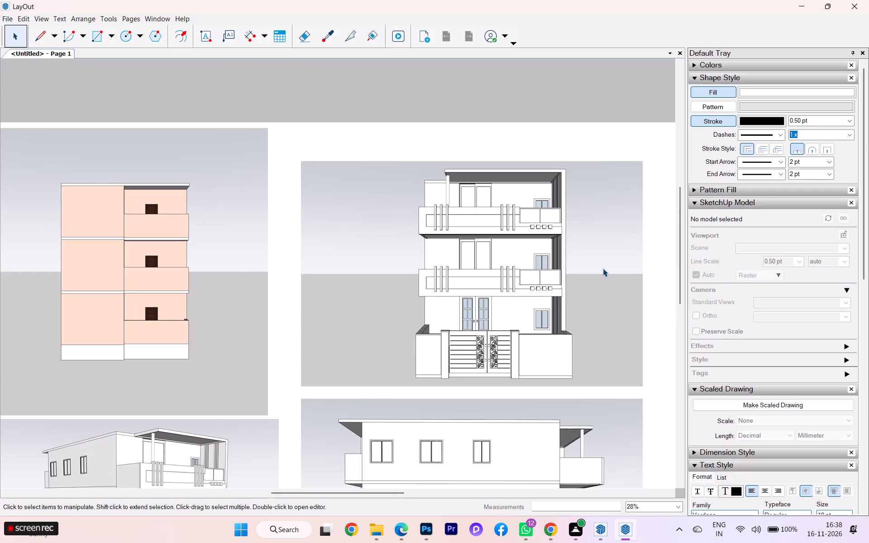
left_click(507, 276)
scroll(292, 264, "up", 1)
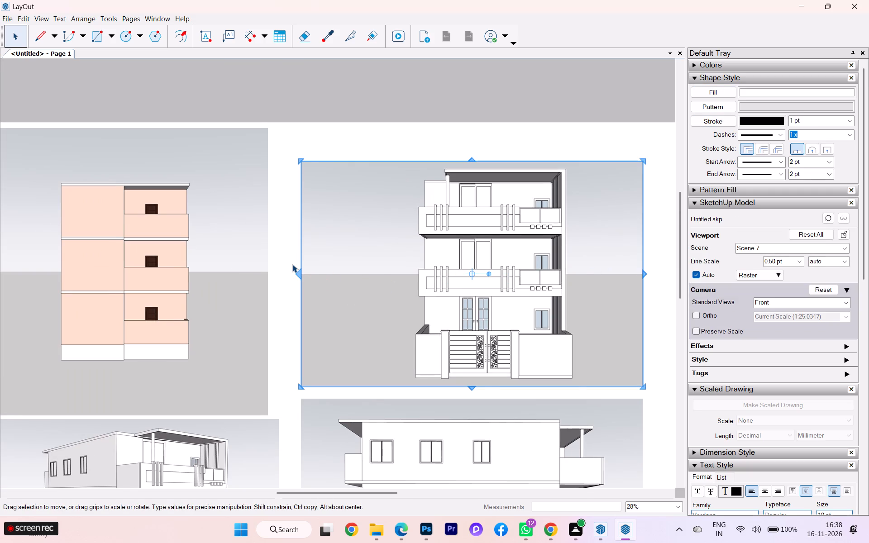
scroll(335, 271, "down", 5)
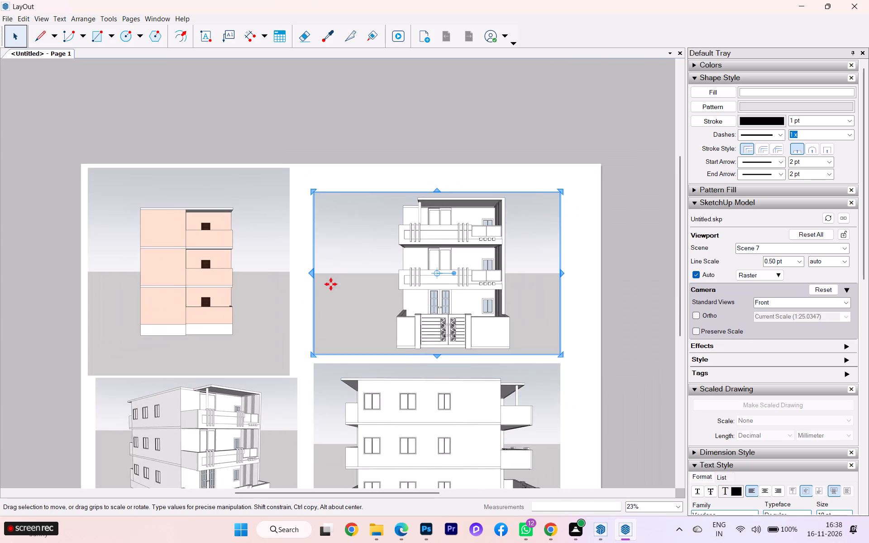
left_click(189, 412)
left_click_drag(192, 407, 227, 220)
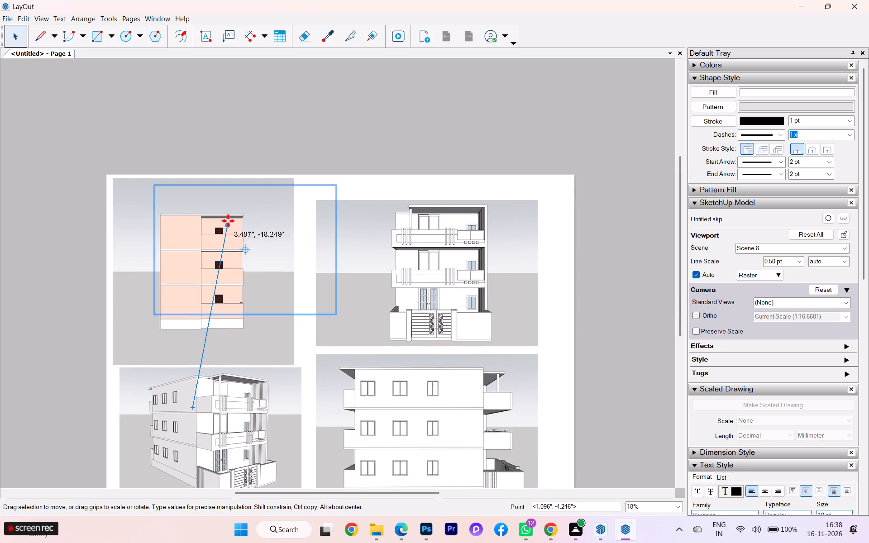
left_click_drag(227, 220, 226, 199)
left_click(216, 327)
left_click_drag(216, 320, 222, 429)
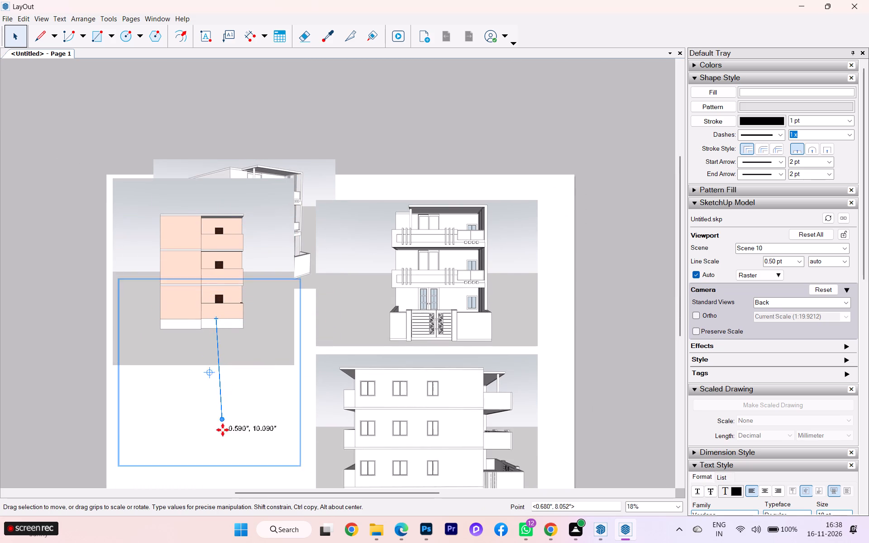
left_click_drag(222, 429, 229, 500)
Place the perspective viewport on the sheet beside the front elevation, aligned with its top edge.
left_click(232, 263)
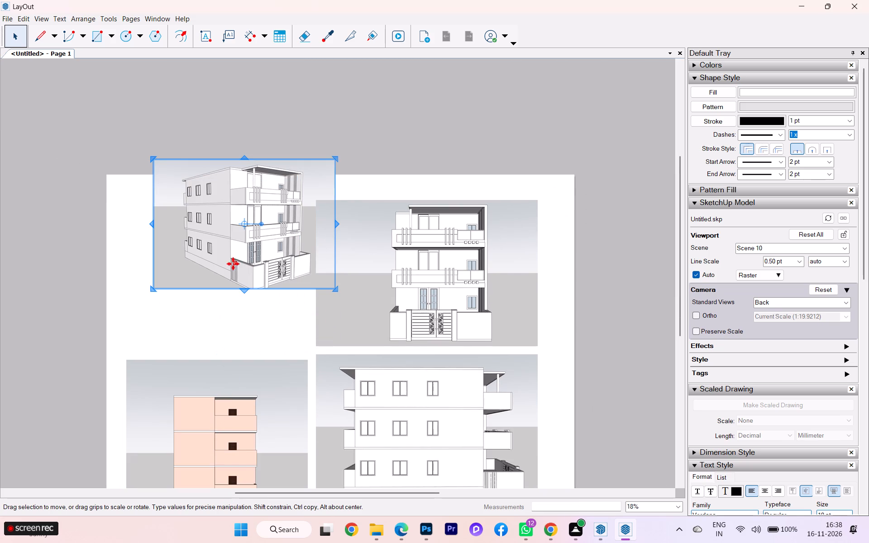
left_click_drag(240, 248, 216, 300)
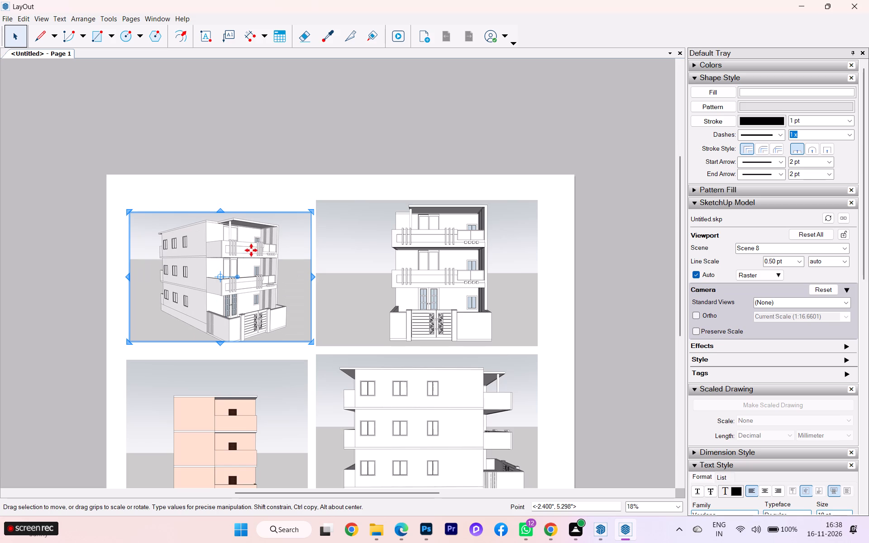
scroll(232, 248, "up", 2)
left_click_drag(218, 201, 223, 188)
Examine the front elevation viewport and the overall arrangement of the four viewports on the sheet.
left_click(360, 219)
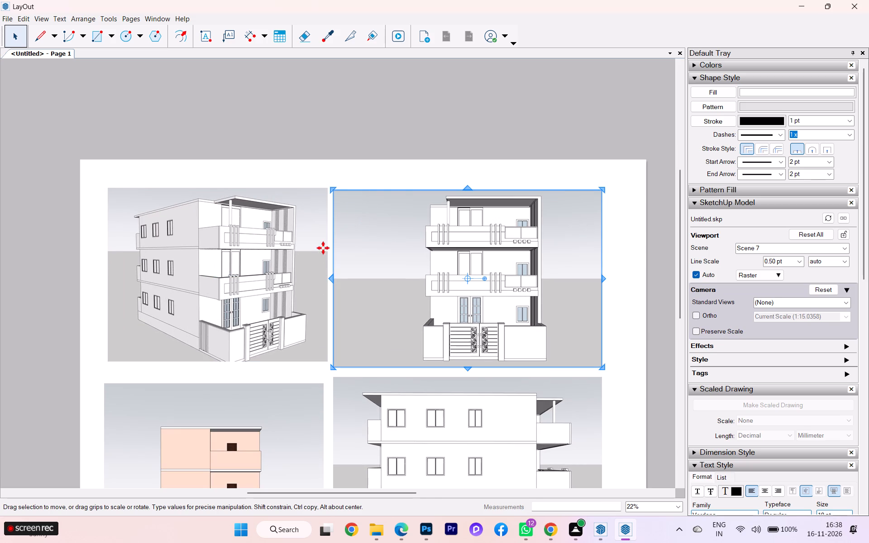
left_click(298, 170)
scroll(458, 249, "up", 2)
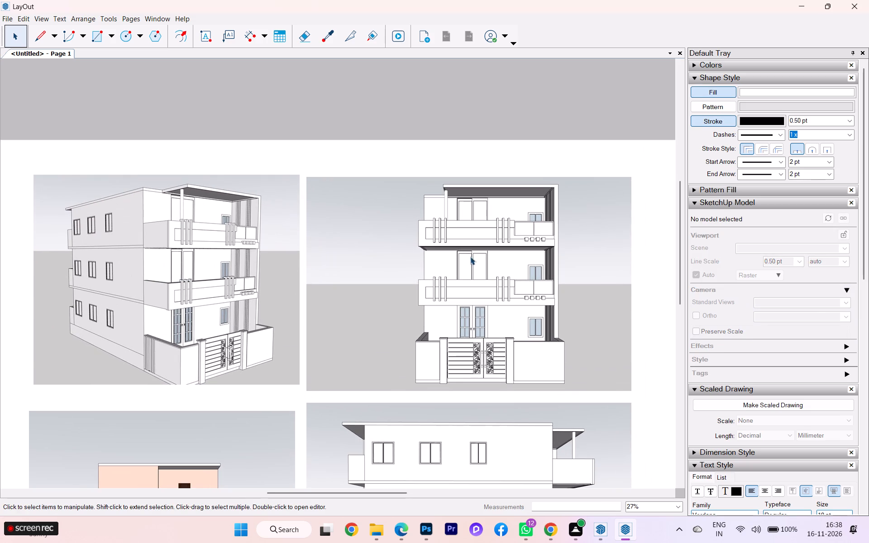
scroll(529, 324, "up", 5)
scroll(525, 317, "down", 4)
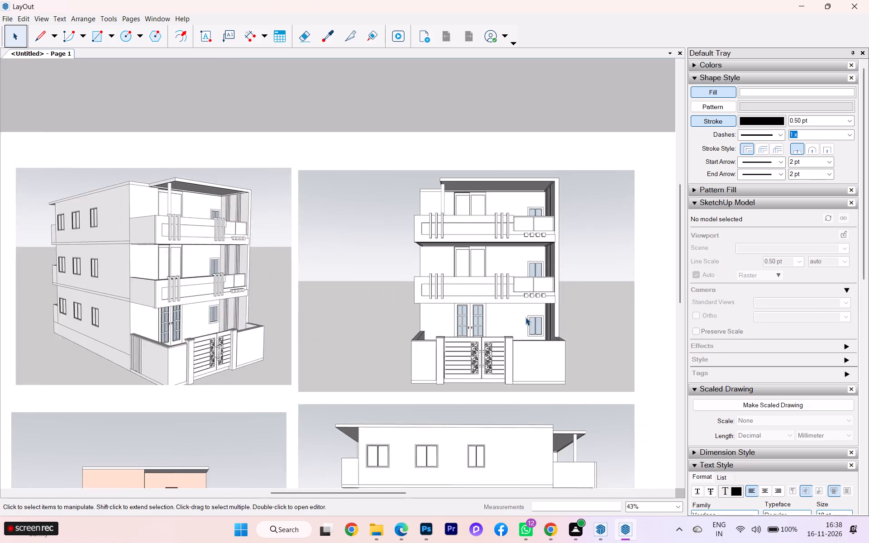
scroll(525, 317, "down", 1)
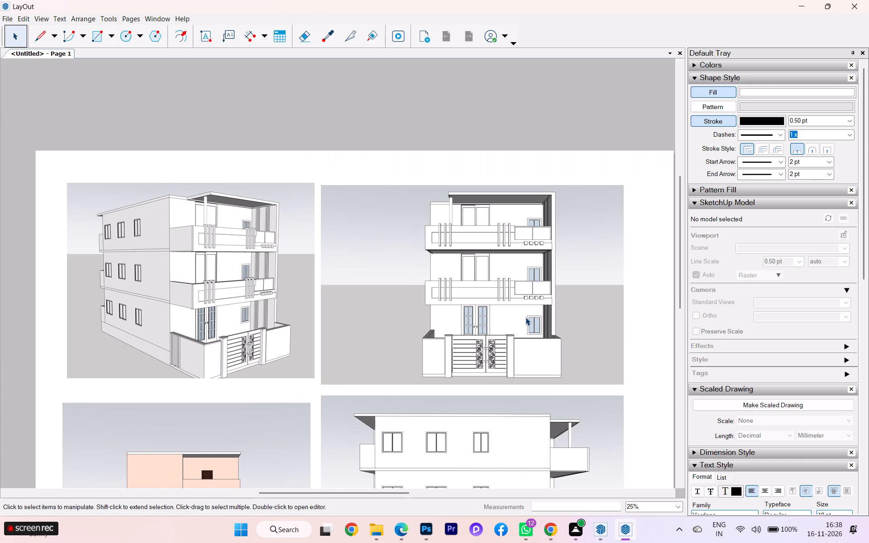
scroll(331, 178, "down", 7)
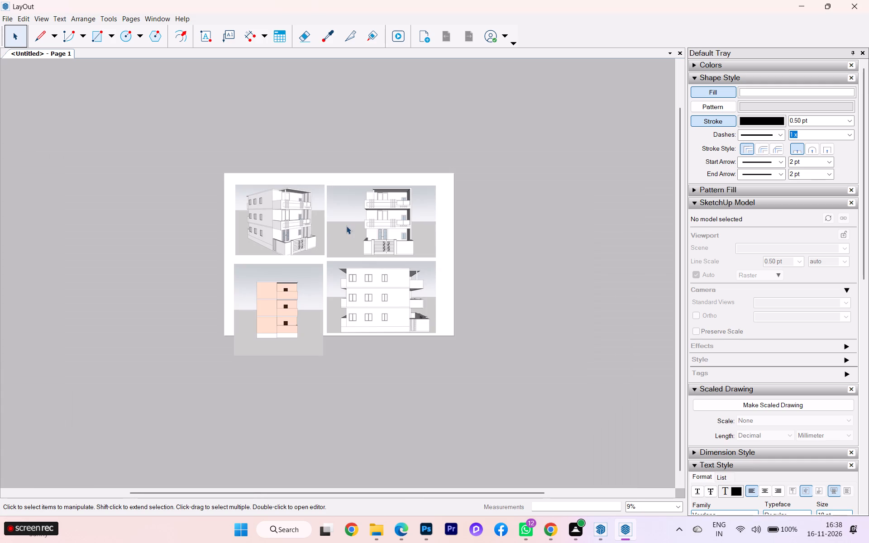
Move the back elevation viewport up and reduce its height so it fits the sheet beside the side elevation.
scroll(363, 248, "up", 1)
left_click(282, 325)
scroll(282, 328, "up", 4)
left_click_drag(277, 322, 279, 302)
scroll(279, 253, "up", 1)
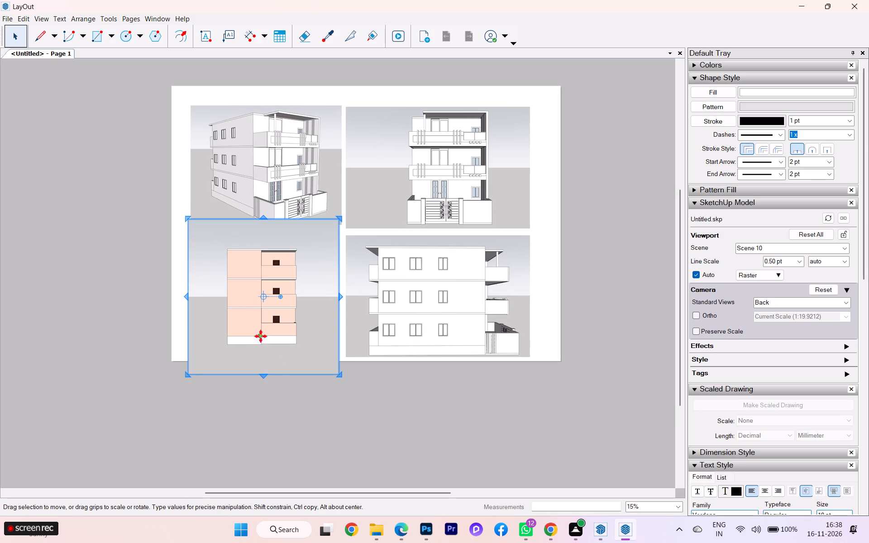
left_click_drag(264, 378, 270, 353)
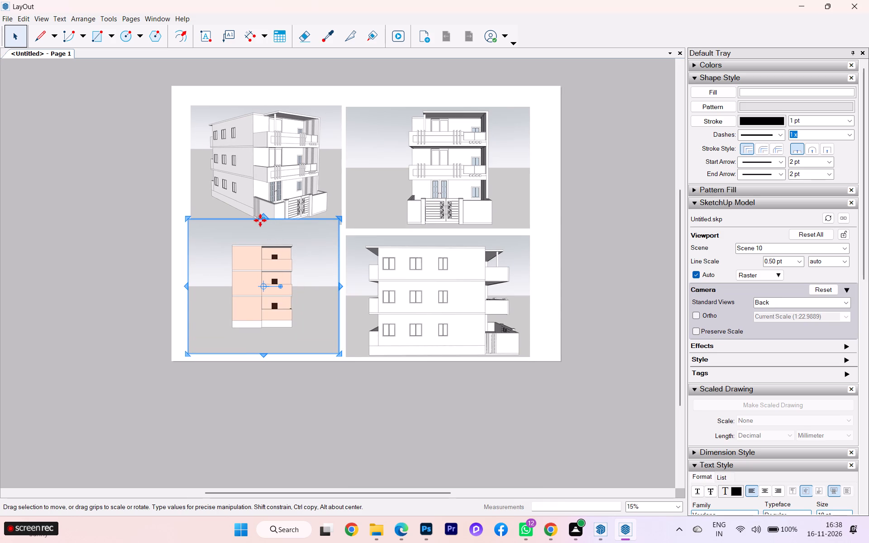
left_click_drag(263, 217, 271, 236)
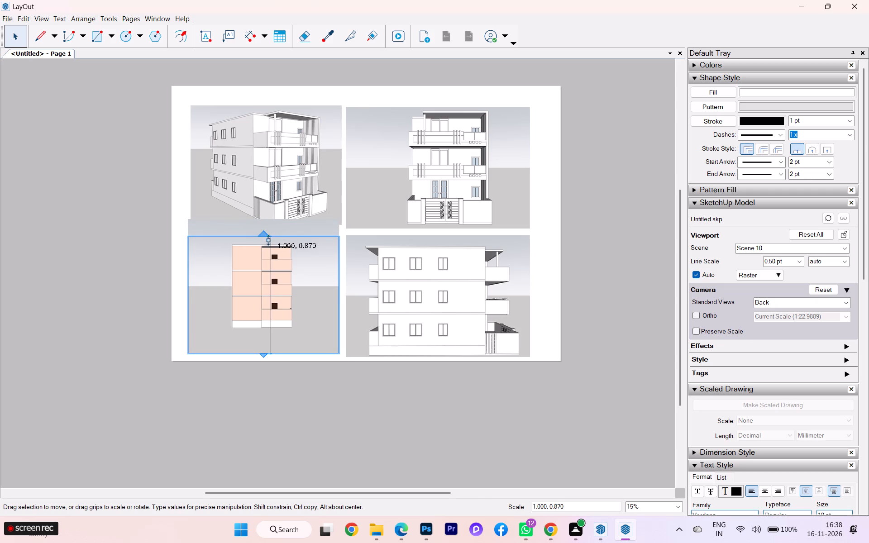
Enlarge the house inside the back elevation viewport so it nearly fills the frame's height.
left_click(254, 298)
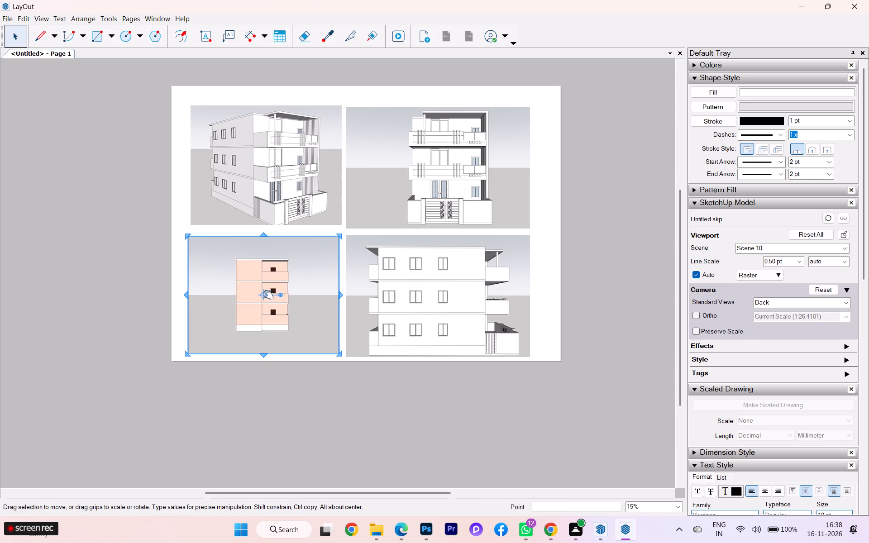
left_click(267, 294)
left_click(263, 295)
scroll(263, 295, "up", 2)
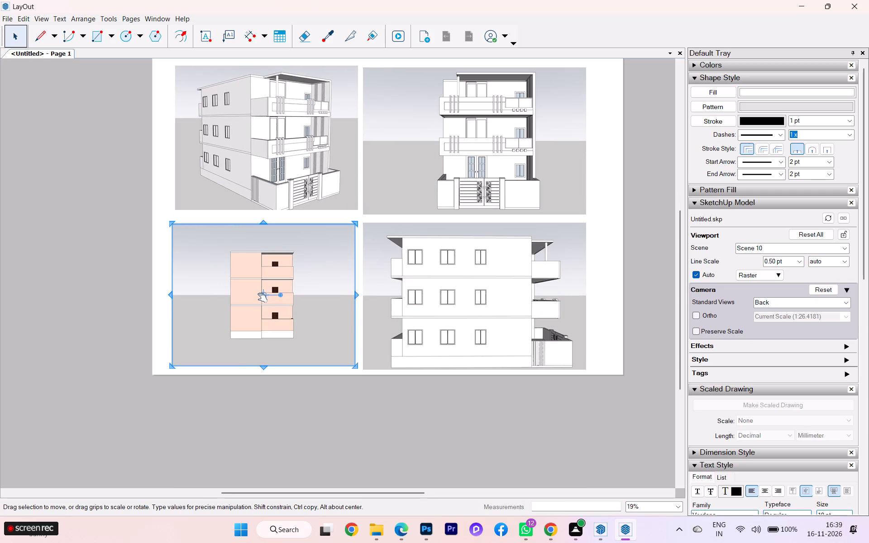
left_click(261, 297)
double_click(261, 297)
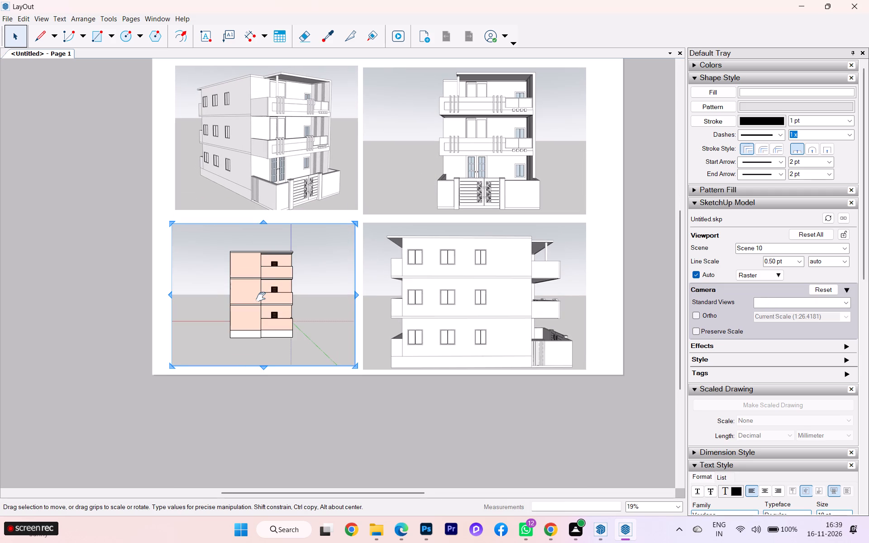
scroll(261, 297, "up", 3)
scroll(261, 297, "down", 1)
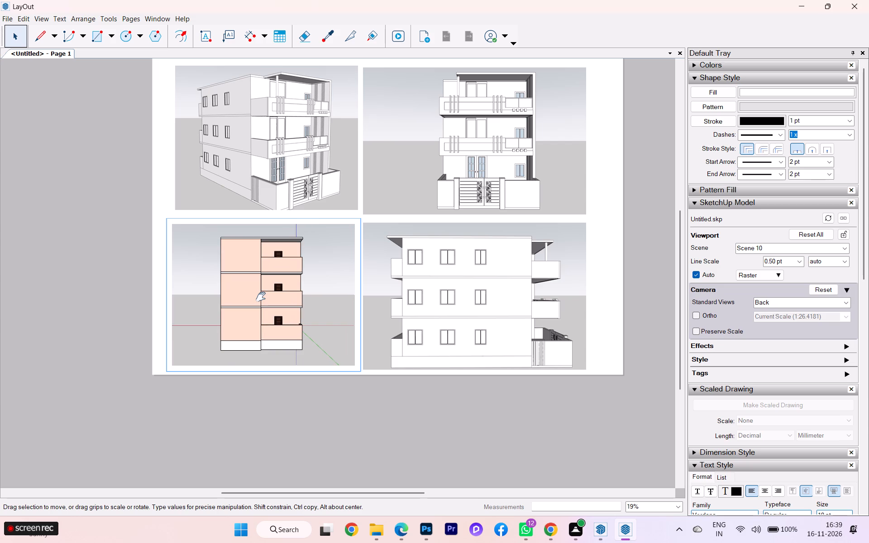
scroll(249, 266, "up", 2)
scroll(248, 267, "down", 1)
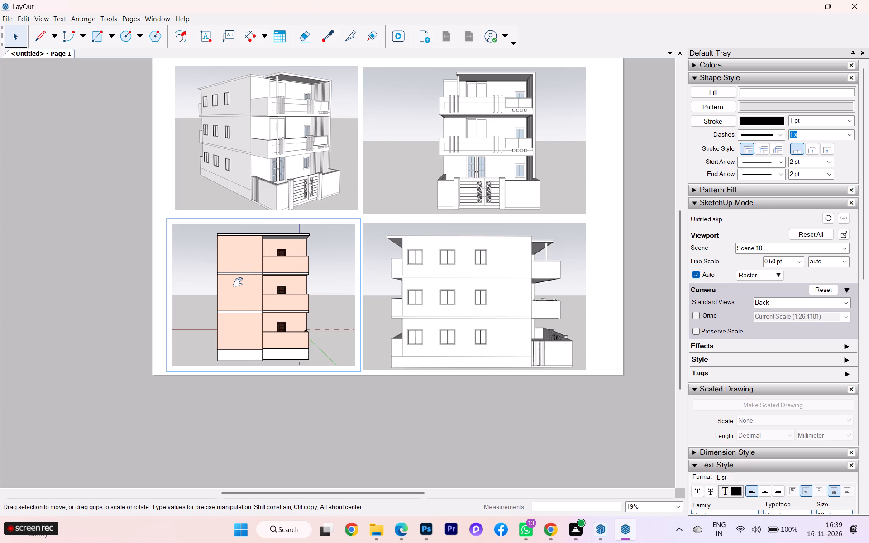
scroll(238, 282, "up", 1)
scroll(237, 285, "down", 1)
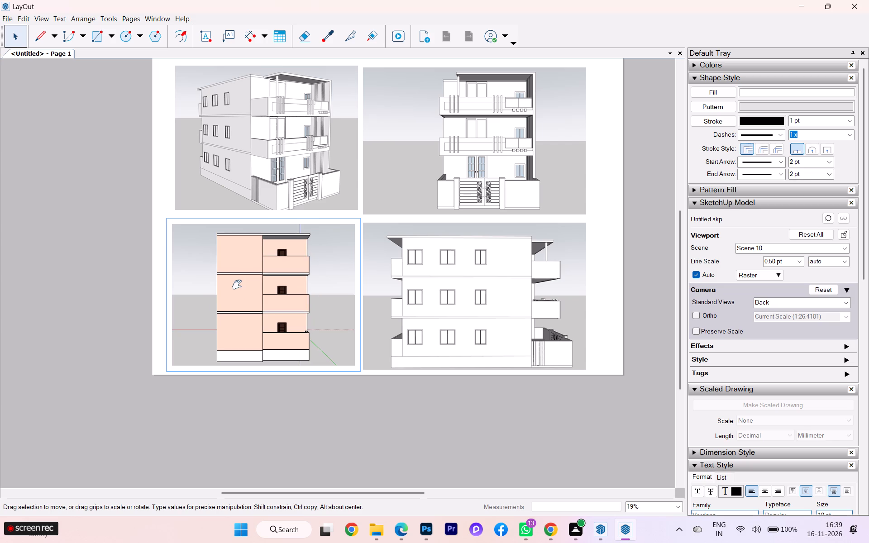
left_click(368, 261)
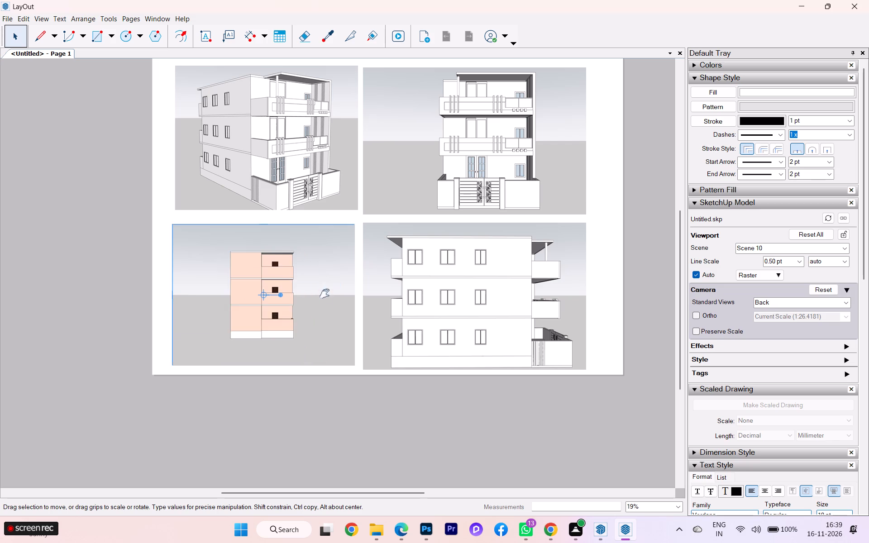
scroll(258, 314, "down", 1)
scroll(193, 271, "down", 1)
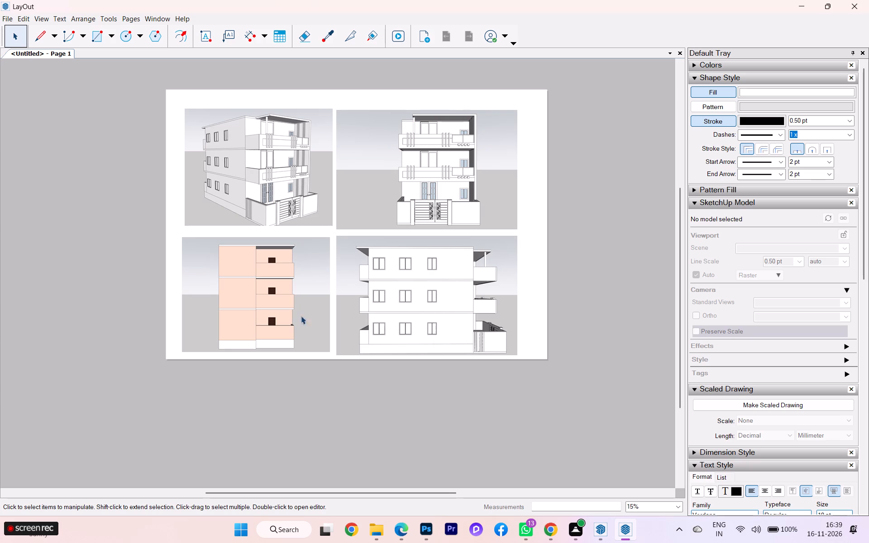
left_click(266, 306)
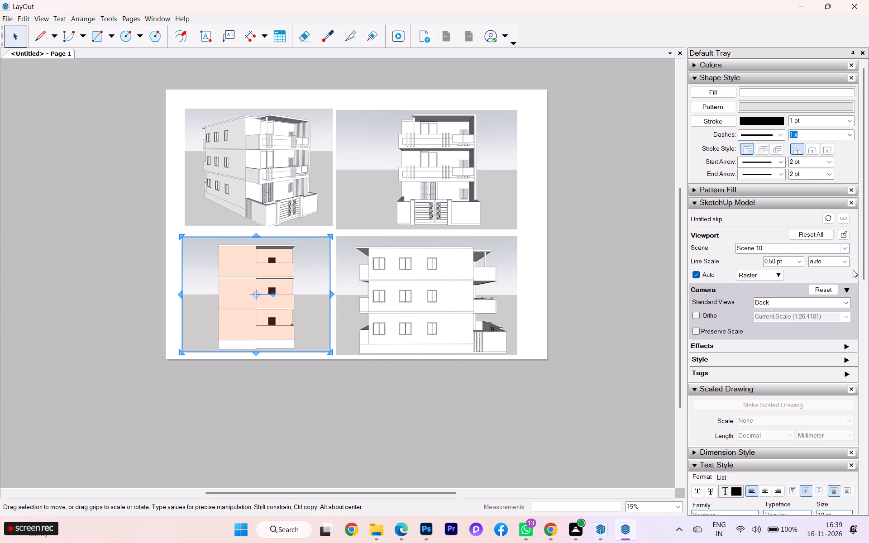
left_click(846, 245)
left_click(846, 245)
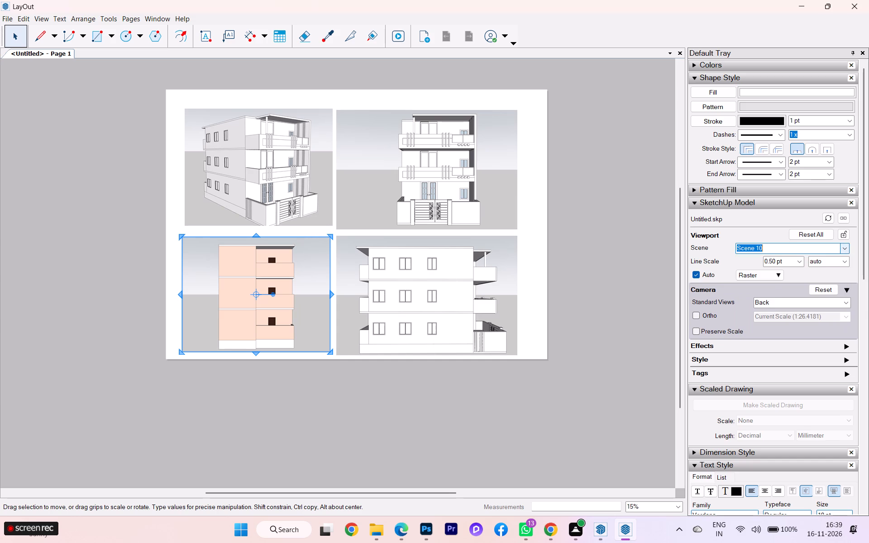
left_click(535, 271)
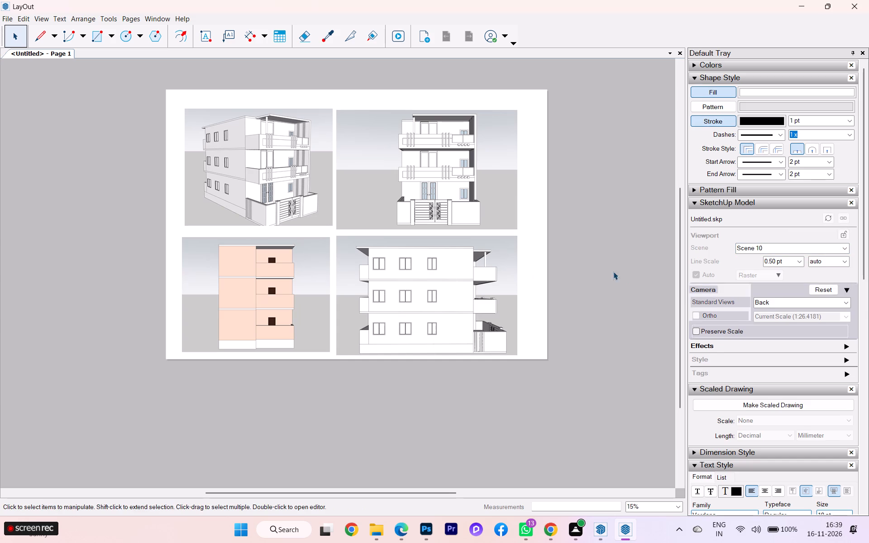
Set the side elevation viewport's rendering to Vector.
left_click(474, 267)
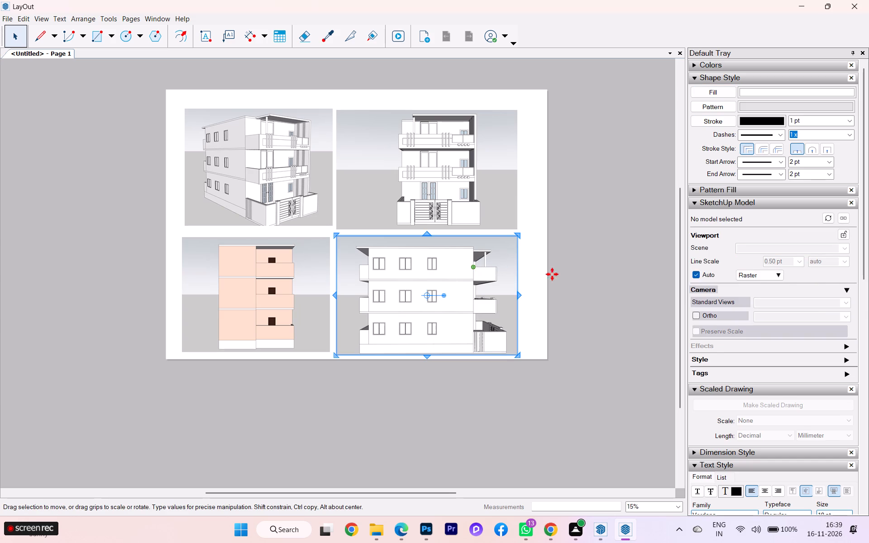
left_click(780, 274)
left_click(766, 286)
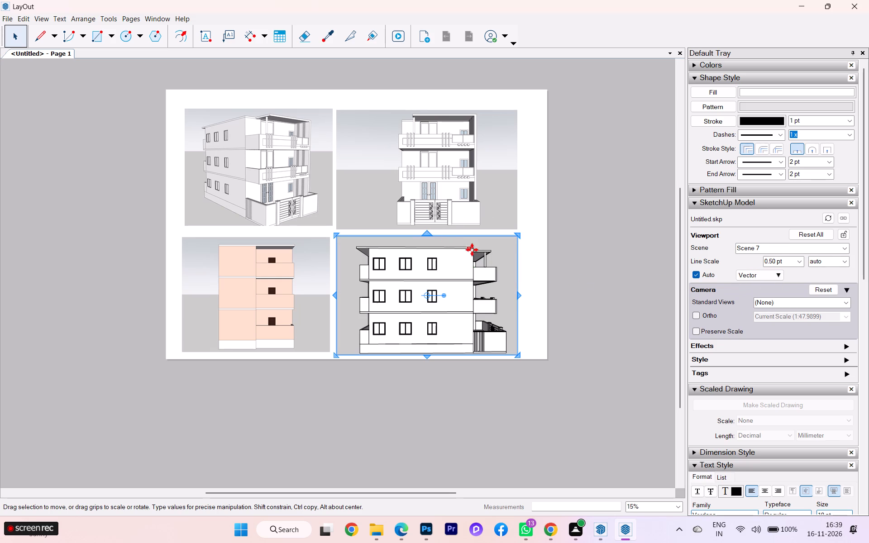
Set the front elevation viewport's rendering to Vector.
left_click(436, 198)
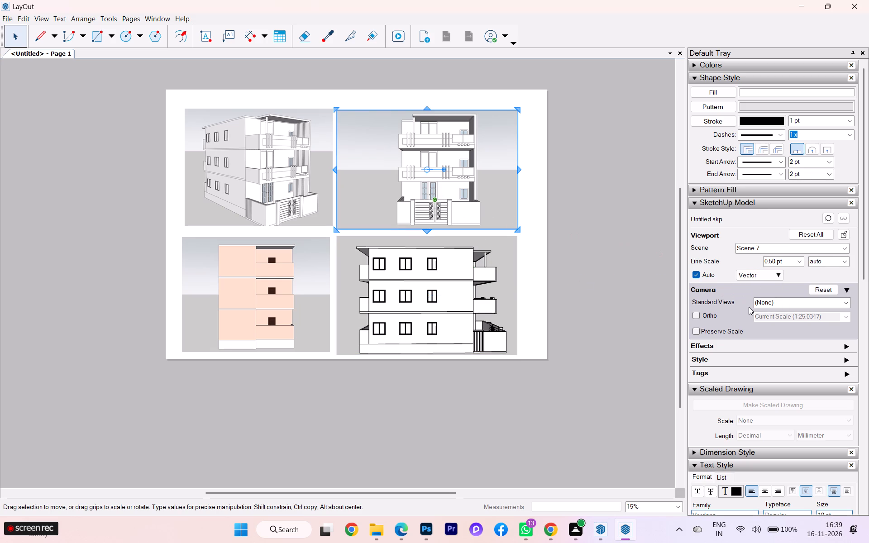
left_click(775, 272)
left_click(761, 285)
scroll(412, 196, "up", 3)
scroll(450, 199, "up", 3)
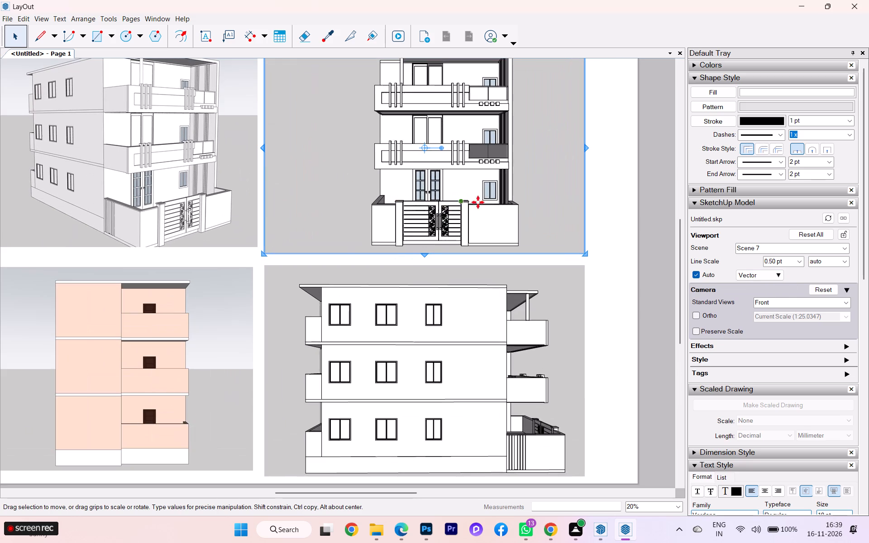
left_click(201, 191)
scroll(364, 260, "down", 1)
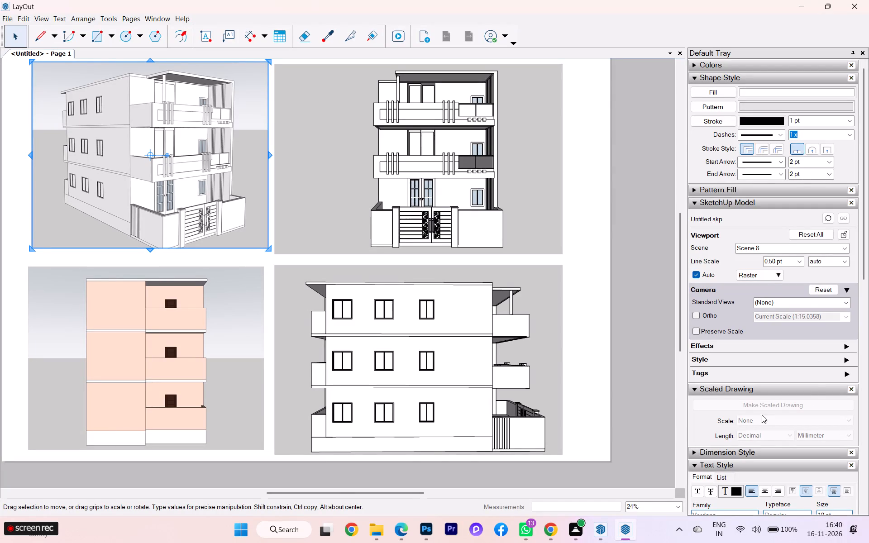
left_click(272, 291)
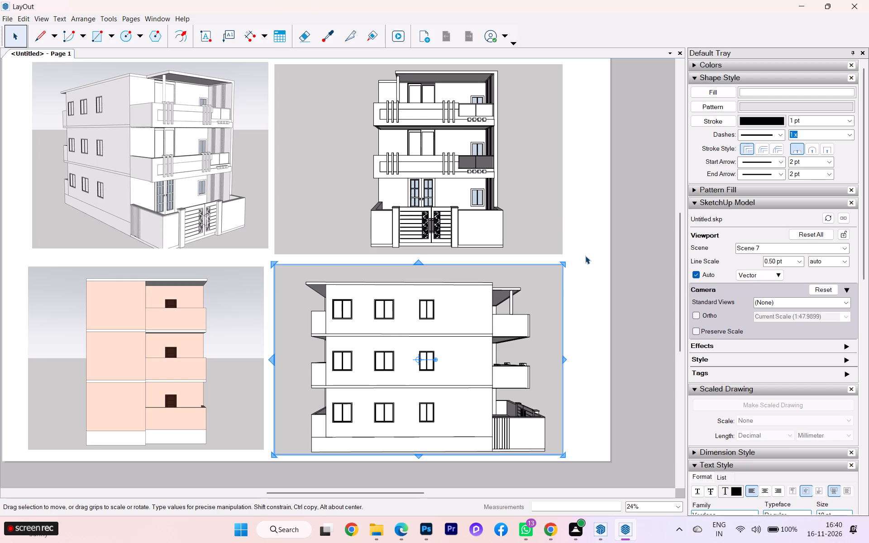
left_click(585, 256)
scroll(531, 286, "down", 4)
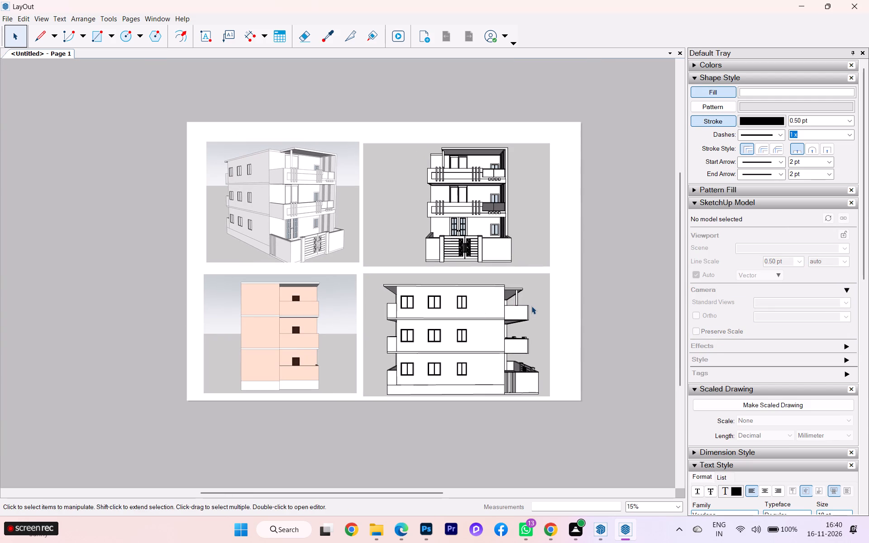
Set the perspective viewport's rendering to Vector.
scroll(562, 308, "up", 2)
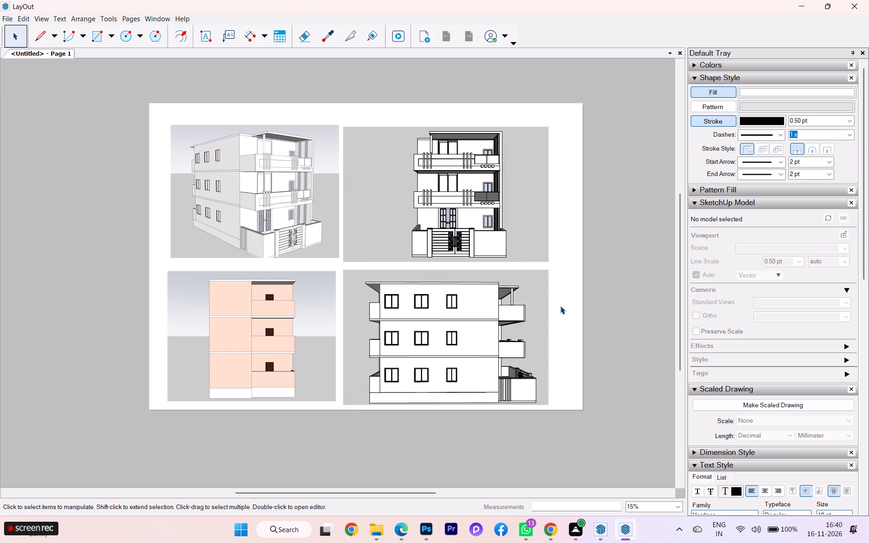
left_click(239, 221)
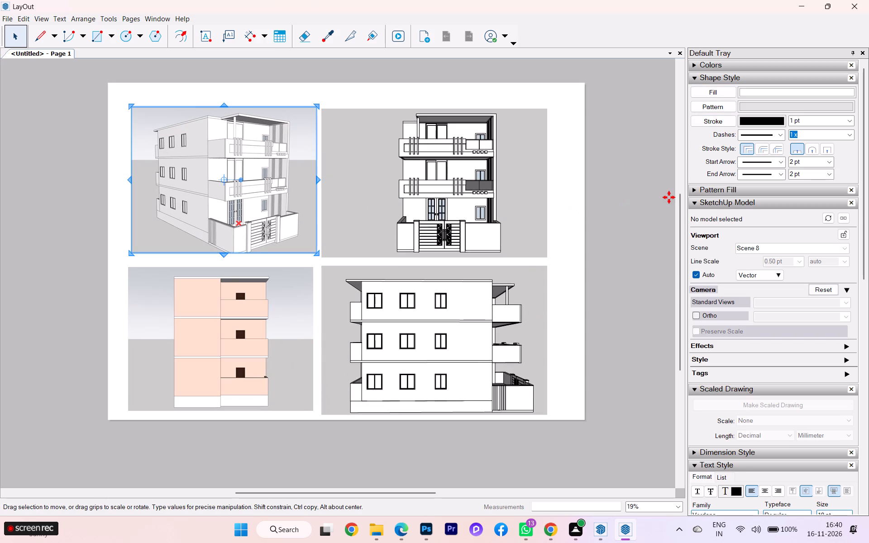
left_click(754, 278)
left_click(756, 285)
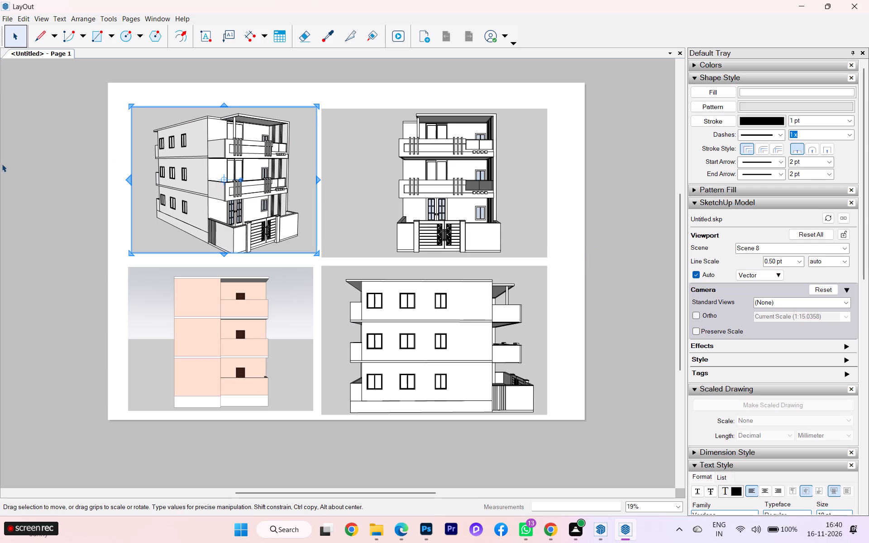
left_click(582, 185)
Set the back elevation viewport's rendering to Vector.
scroll(437, 237, "up", 2)
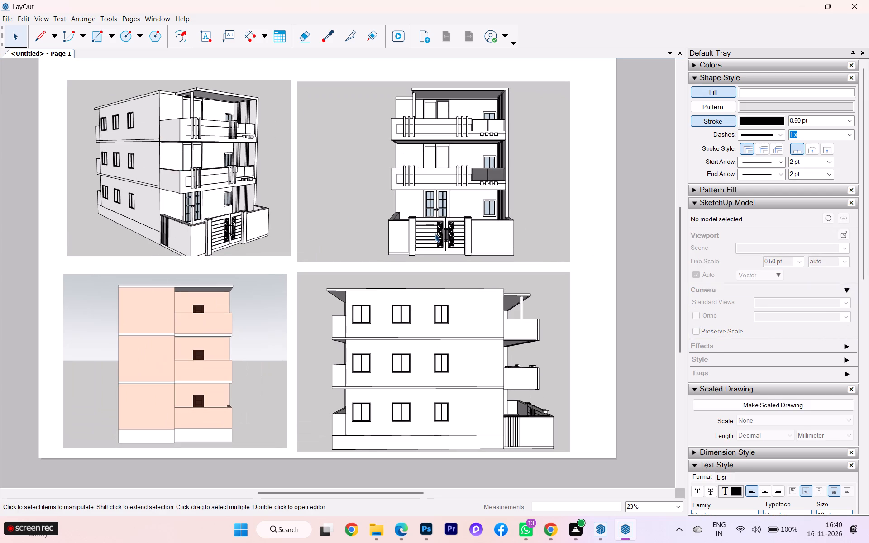
left_click(231, 312)
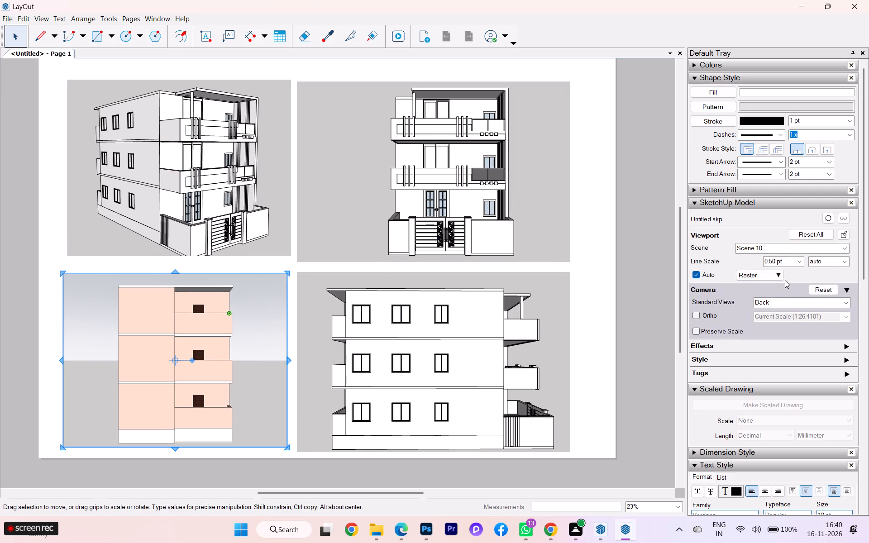
left_click(775, 271)
left_click(766, 285)
left_click(604, 222)
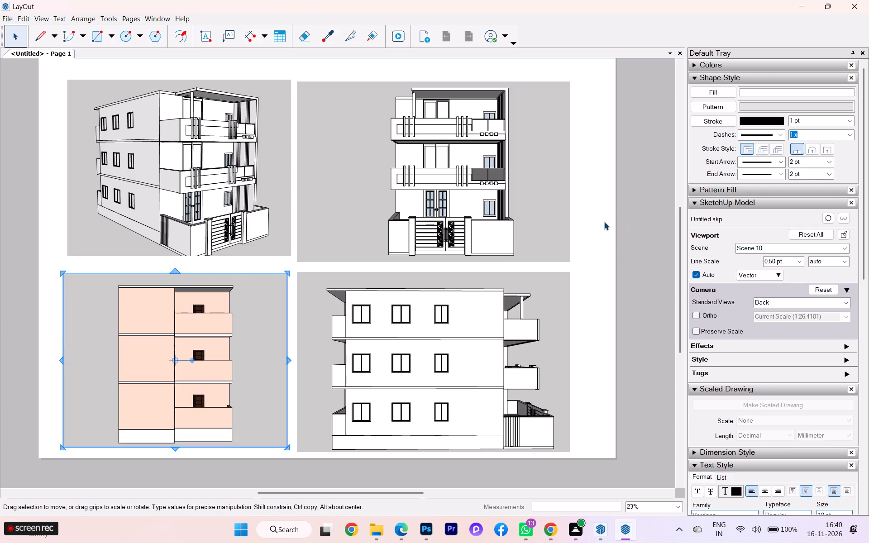
Examine the line quality of the Vector-rendered viewports on the sheet, especially the front elevation's gate, doors and balconies.
scroll(514, 256, "down", 5)
scroll(476, 176, "up", 3)
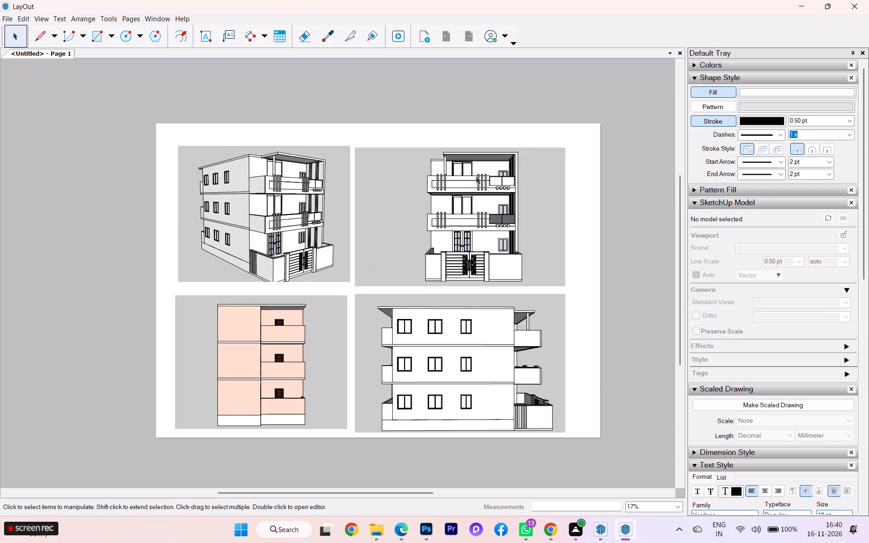
scroll(477, 181, "up", 2)
scroll(477, 181, "down", 1)
scroll(477, 181, "up", 2)
scroll(477, 181, "down", 4)
scroll(477, 181, "up", 1)
scroll(493, 264, "up", 11)
scroll(492, 255, "down", 4)
scroll(492, 251, "up", 5)
scroll(492, 251, "down", 1)
scroll(492, 251, "up", 4)
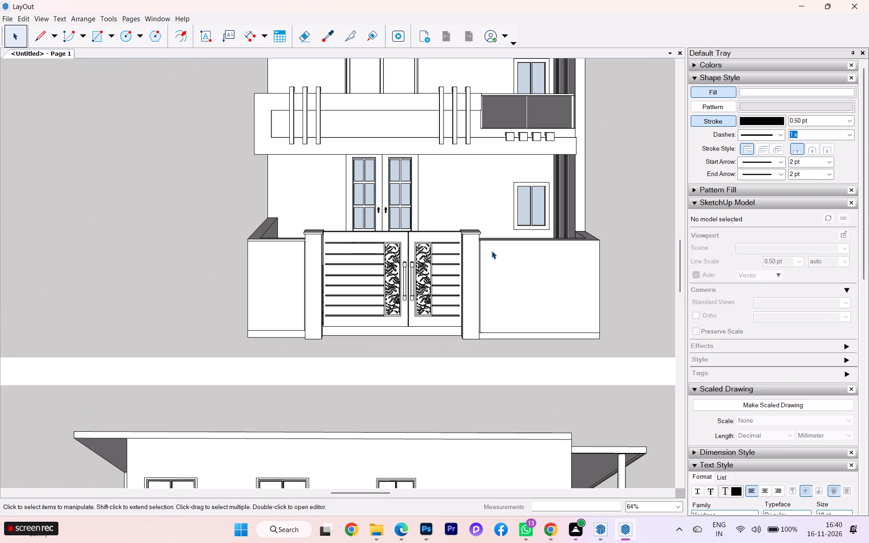
scroll(524, 199, "down", 6)
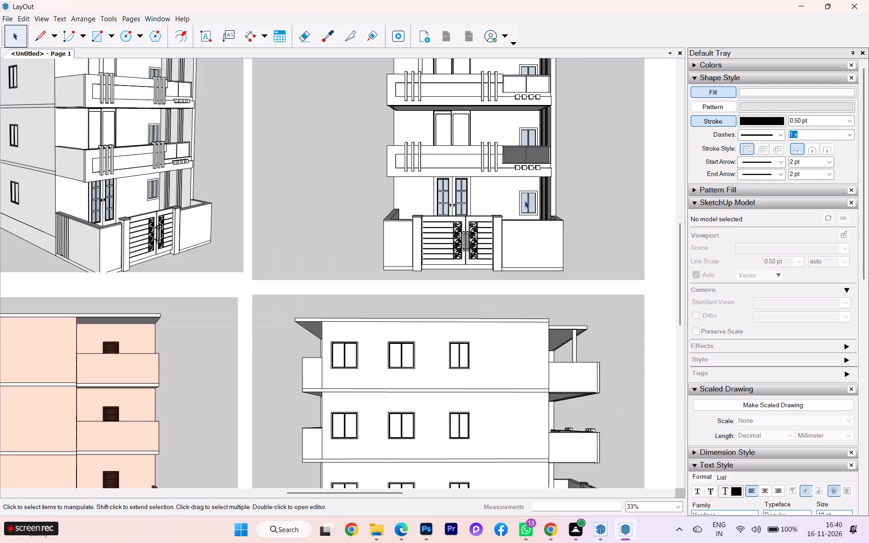
scroll(525, 200, "up", 1)
scroll(525, 200, "down", 6)
scroll(525, 200, "up", 2)
scroll(525, 200, "down", 1)
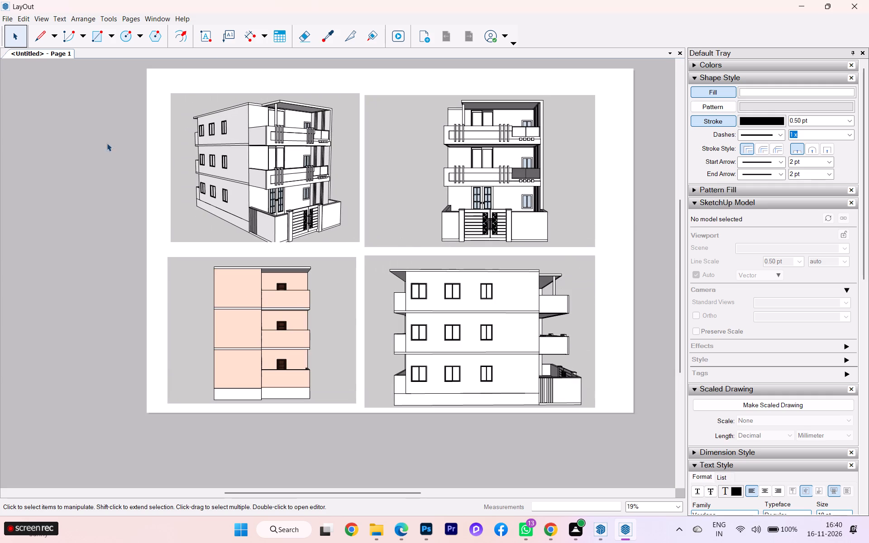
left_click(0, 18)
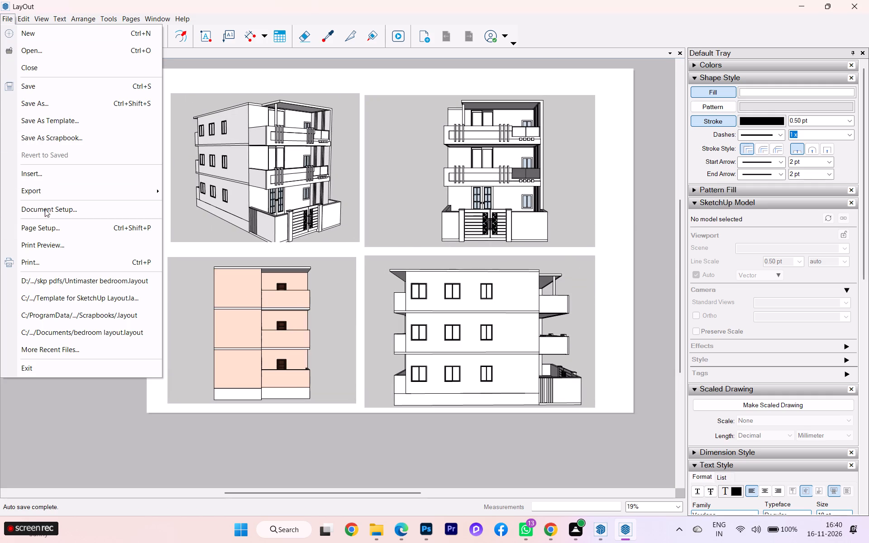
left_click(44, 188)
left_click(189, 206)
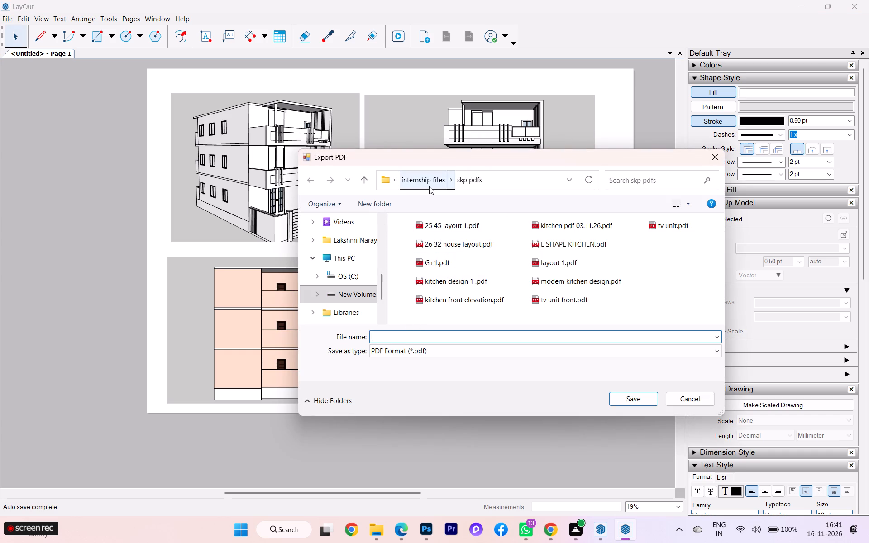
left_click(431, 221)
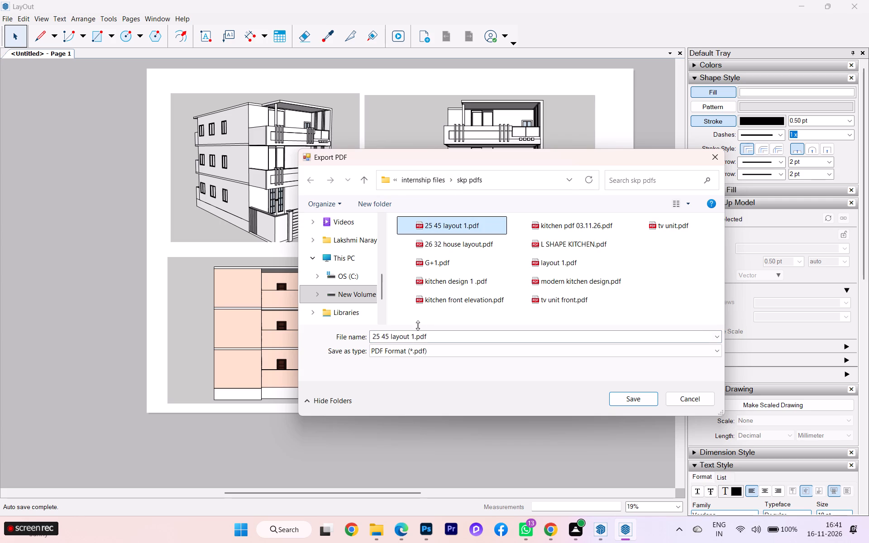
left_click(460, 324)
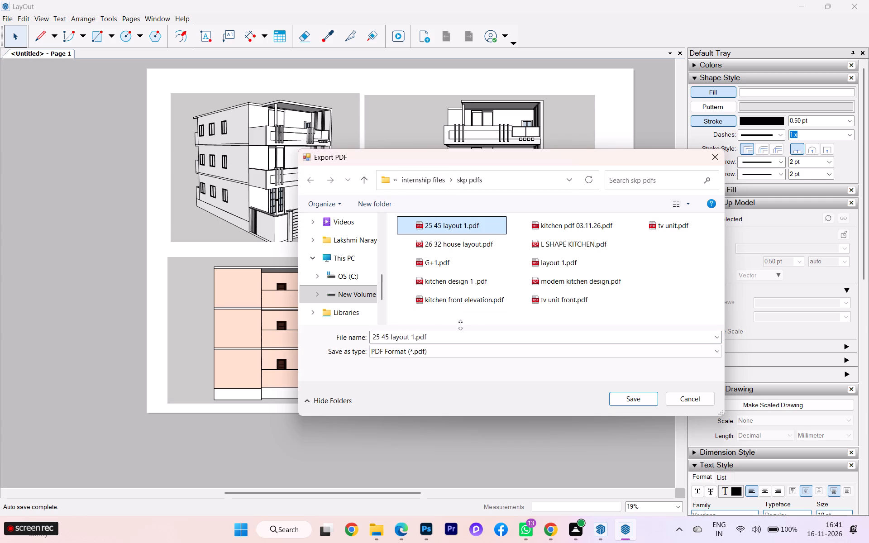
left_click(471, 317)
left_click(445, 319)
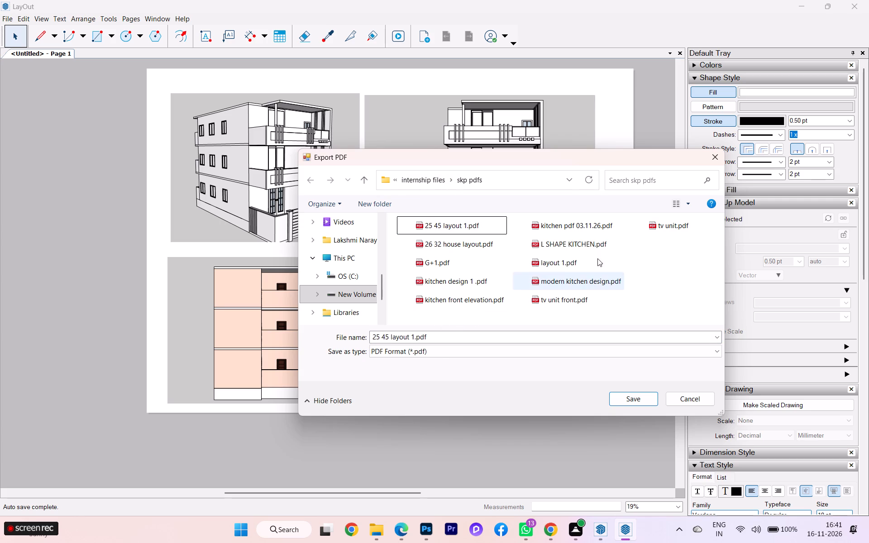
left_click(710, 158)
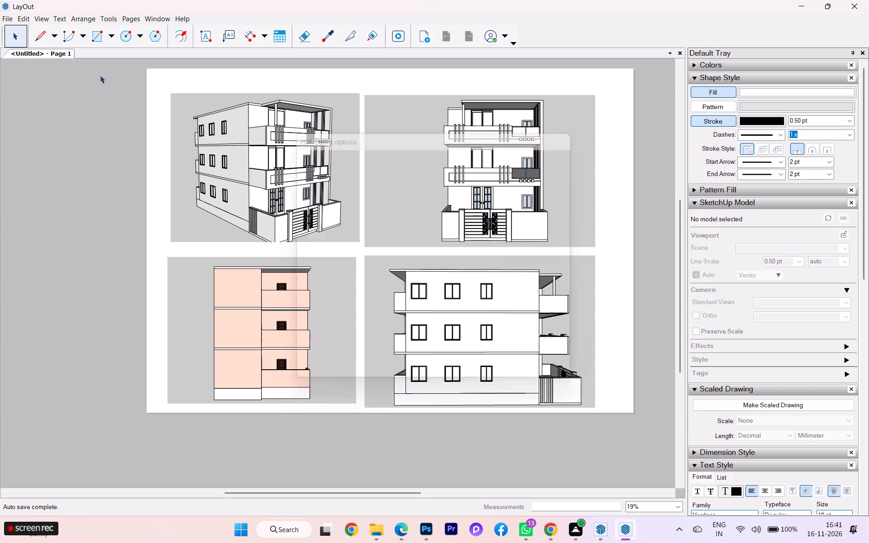
Export all pages as a PDF named "25 45 layout 2.pdf" in the skp pdfs folder, with JPEG compression and PDF layers.
left_click(11, 21)
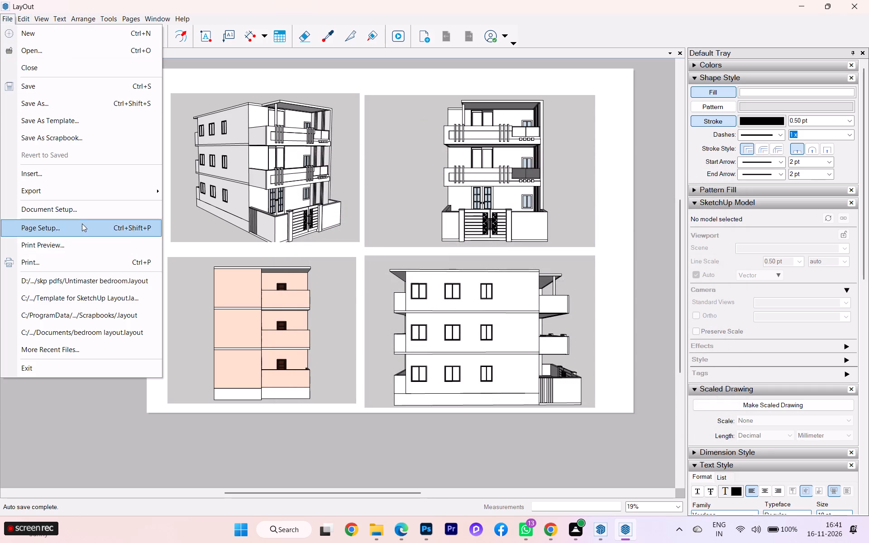
left_click(65, 190)
left_click(191, 205)
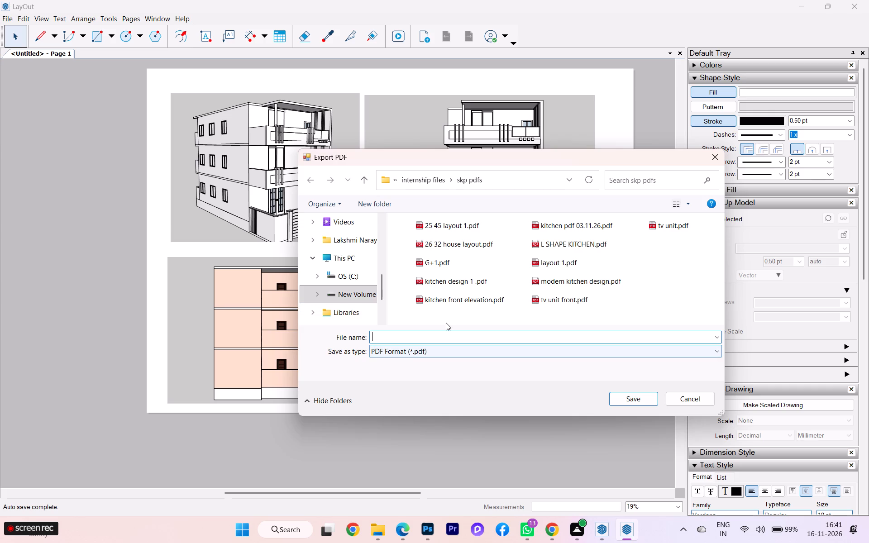
type("25")
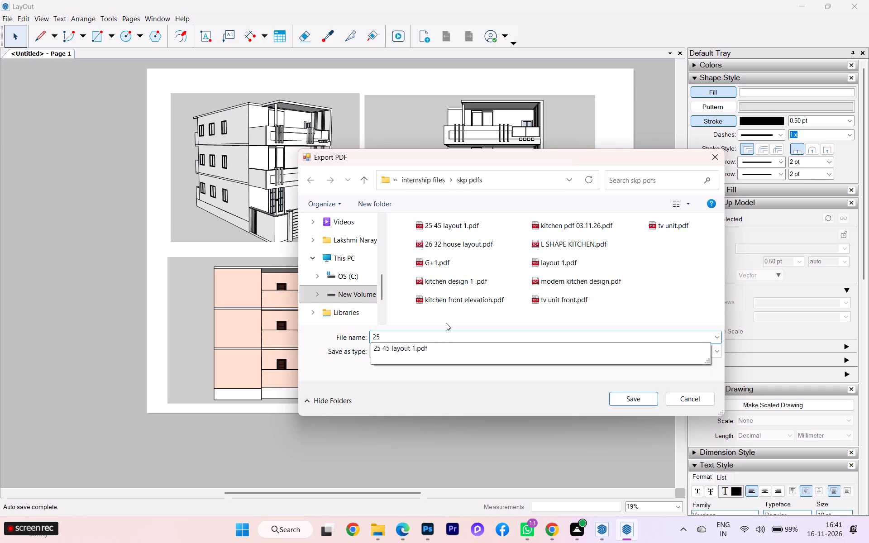
key("space")
type("45 layout 2")
type(".pdf")
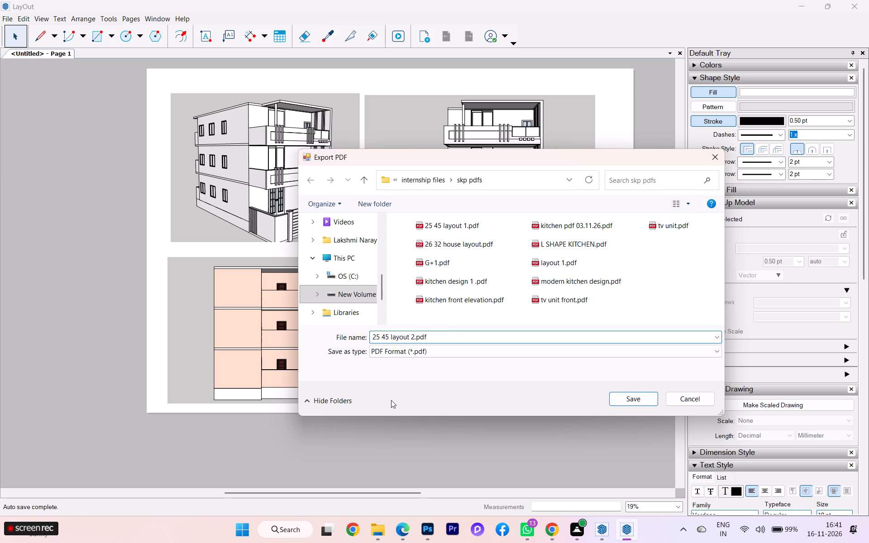
left_click(637, 400)
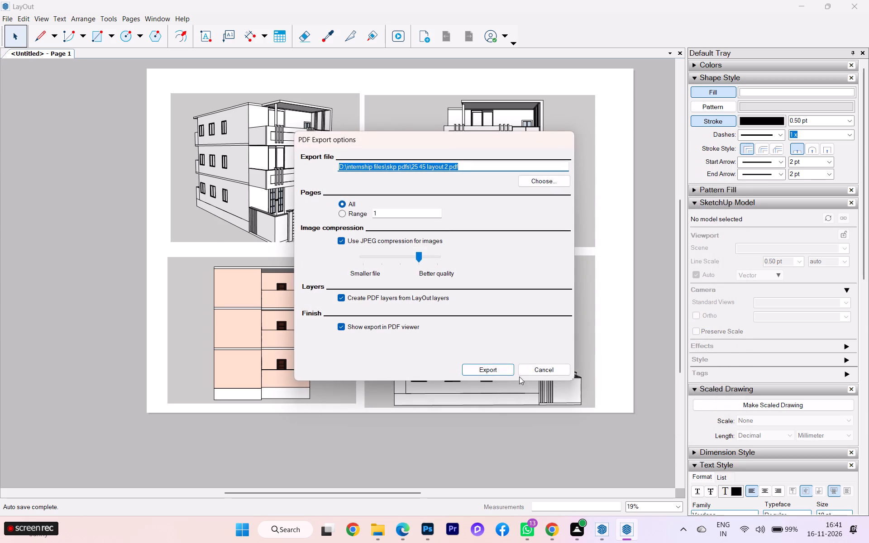
left_click(499, 370)
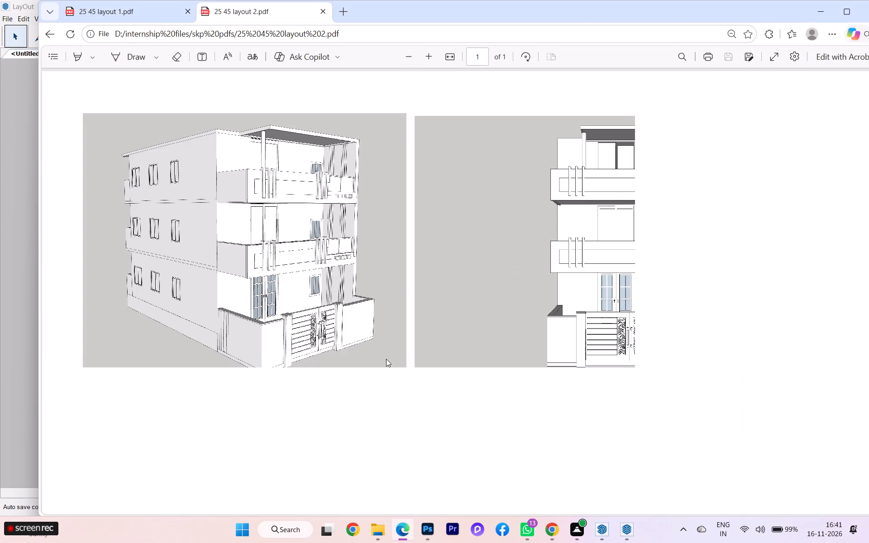
Check how all four house views look in the exported PDF in Microsoft Edge.
scroll(335, 297, "up", 8)
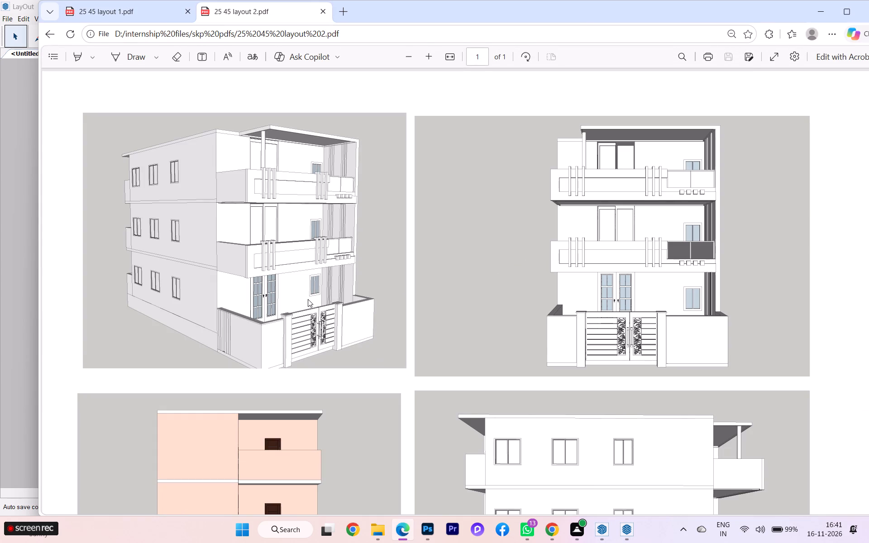
scroll(308, 299, "up", 5)
scroll(308, 299, "down", 1)
scroll(308, 299, "up", 10)
scroll(592, 296, "up", 3)
scroll(654, 305, "down", 2)
scroll(654, 305, "up", 1)
scroll(654, 305, "down", 4)
scroll(581, 309, "down", 2)
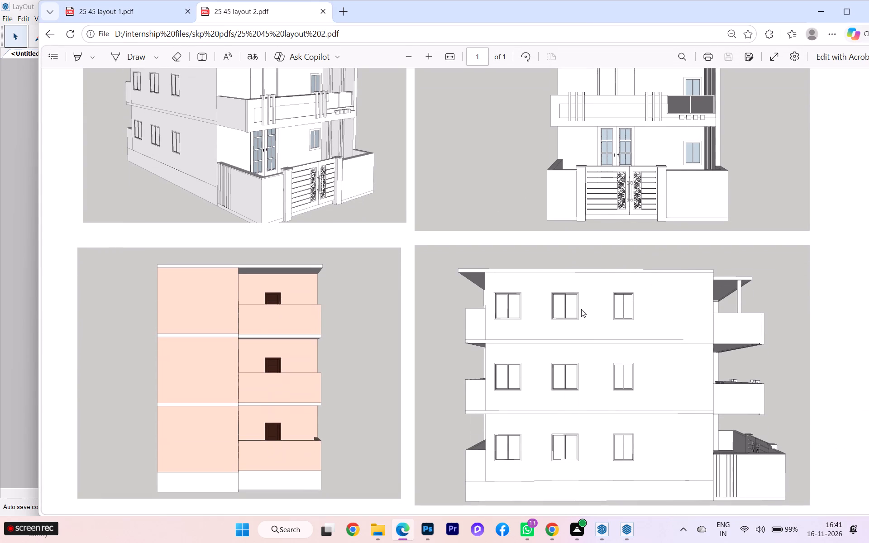
scroll(581, 309, "down", 3)
scroll(581, 309, "up", 2)
scroll(581, 309, "down", 3)
scroll(581, 309, "up", 1)
scroll(565, 275, "up", 4)
scroll(285, 251, "up", 2)
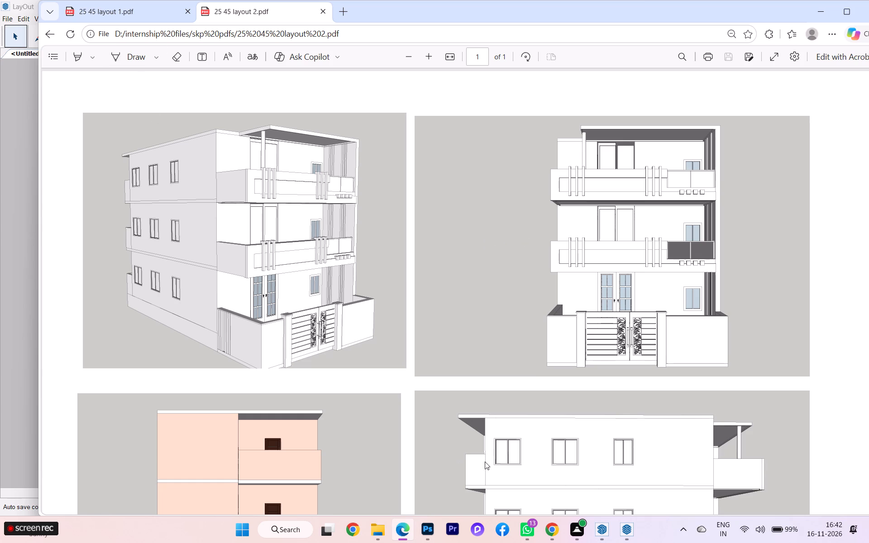
Return to LayOut and set the front elevation viewport's rendering to Raster.
left_click(623, 529)
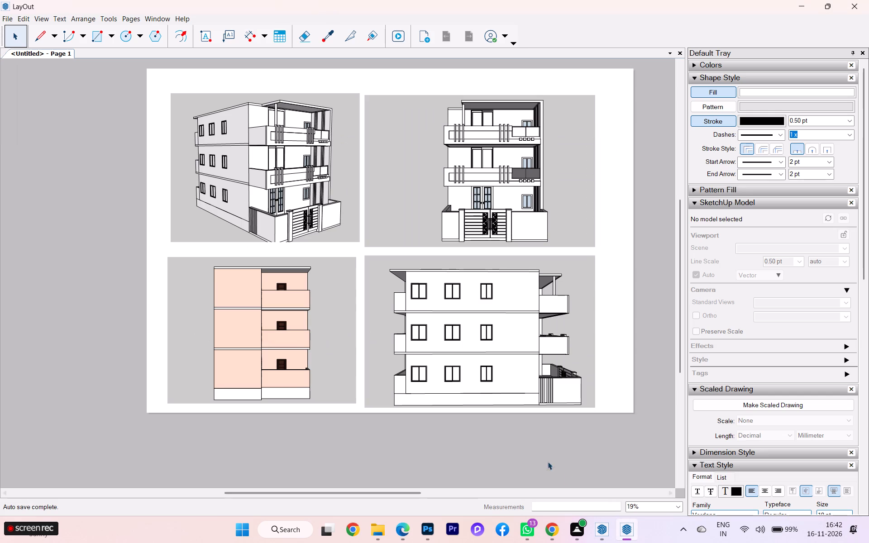
left_click(512, 217)
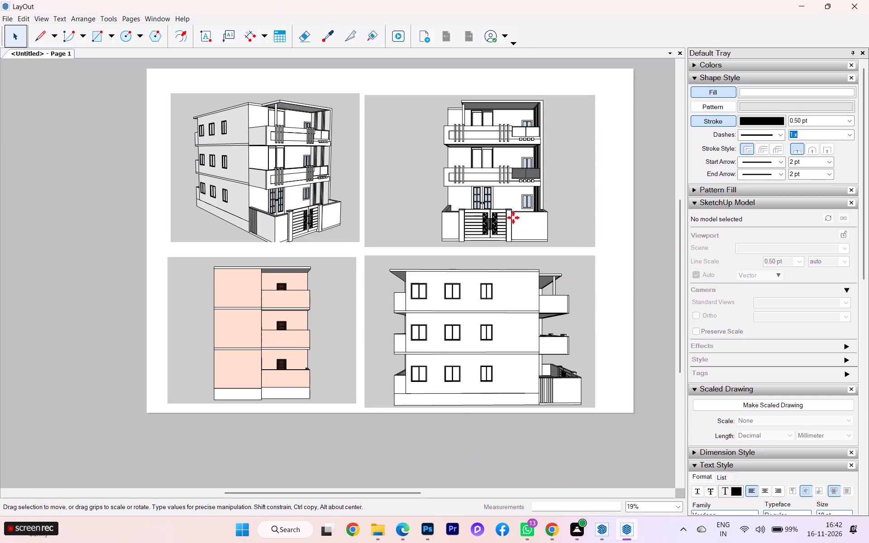
left_click(764, 278)
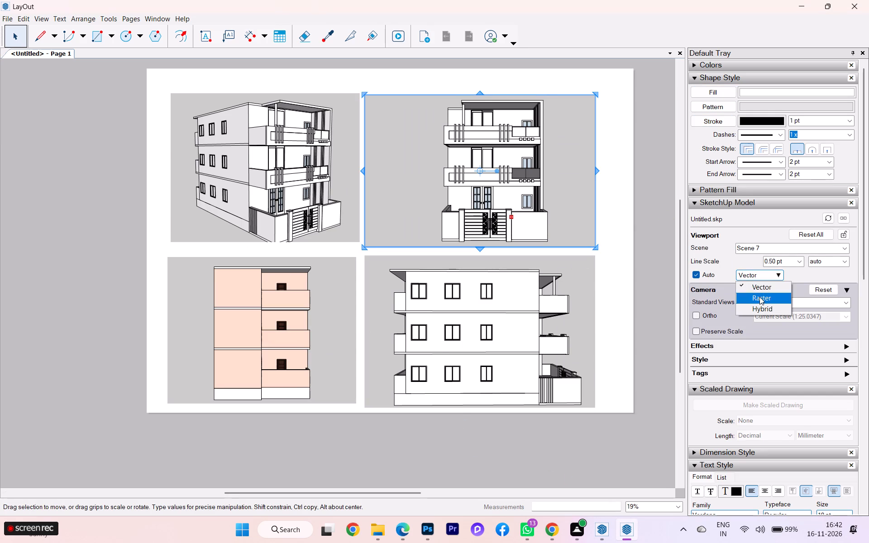
left_click(759, 297)
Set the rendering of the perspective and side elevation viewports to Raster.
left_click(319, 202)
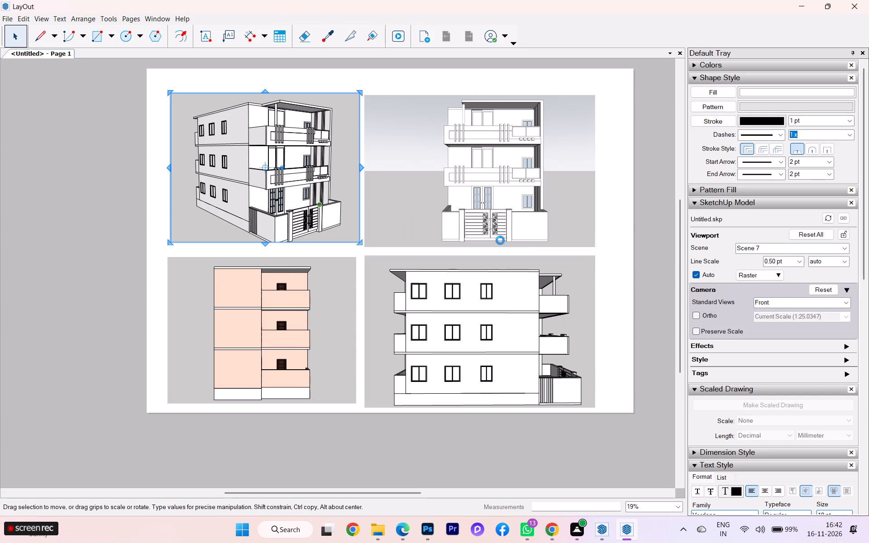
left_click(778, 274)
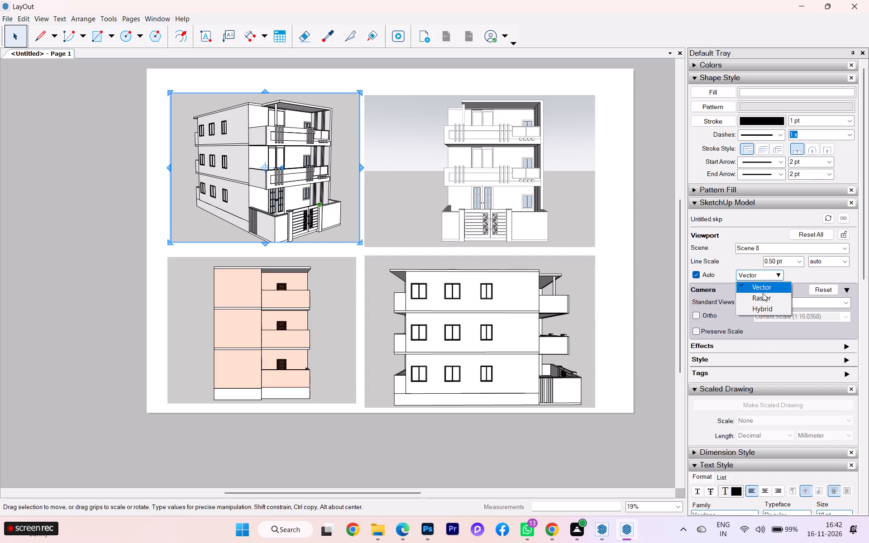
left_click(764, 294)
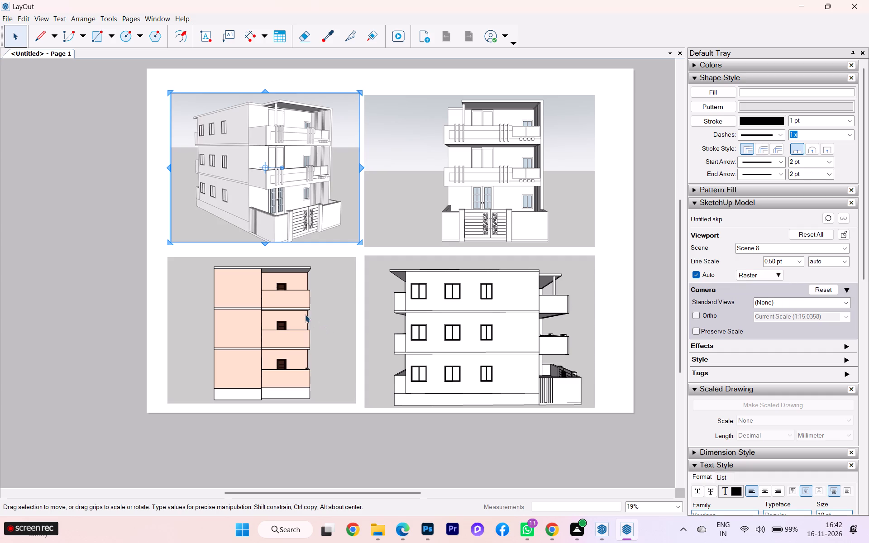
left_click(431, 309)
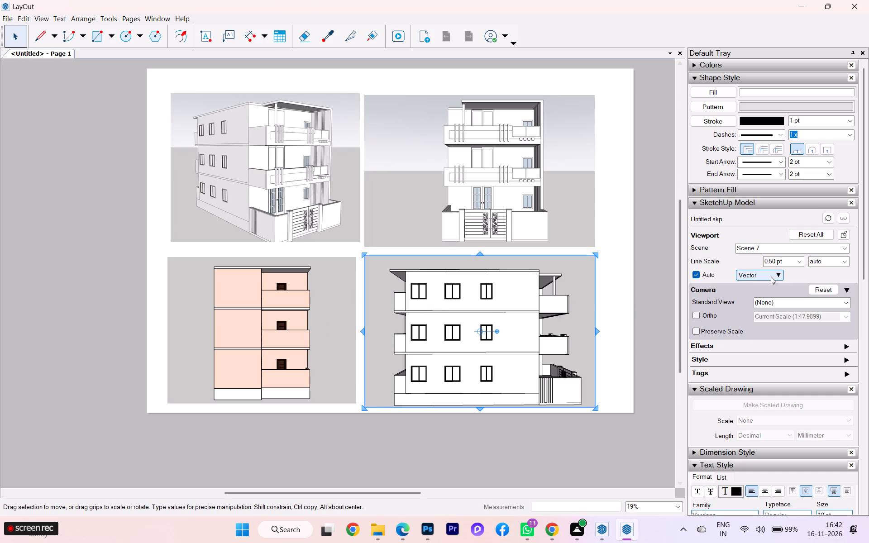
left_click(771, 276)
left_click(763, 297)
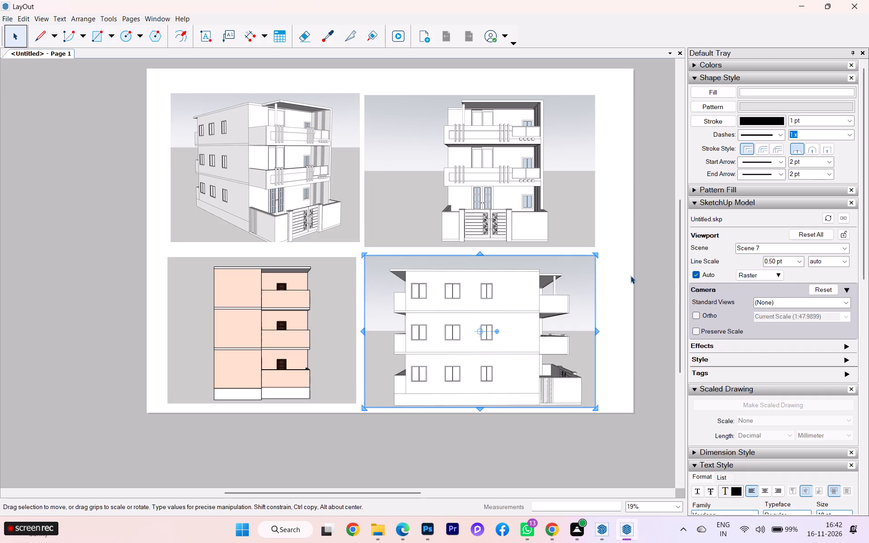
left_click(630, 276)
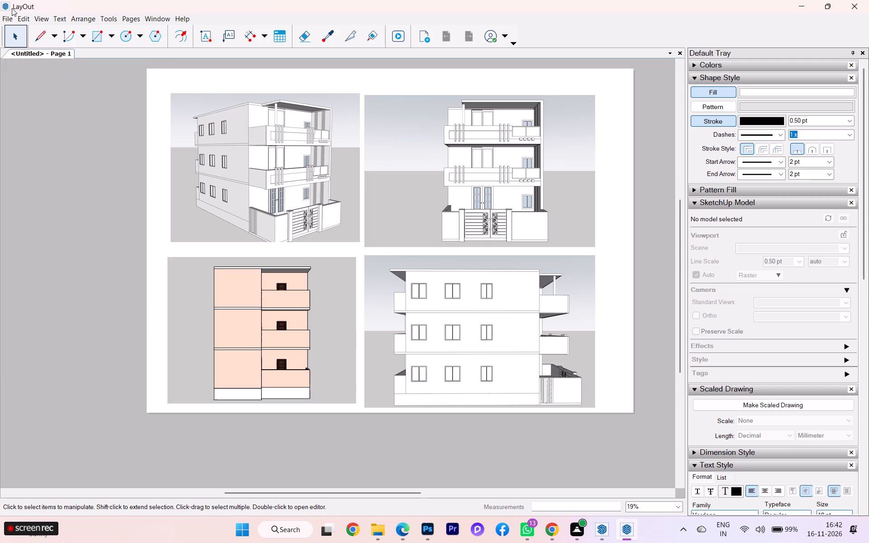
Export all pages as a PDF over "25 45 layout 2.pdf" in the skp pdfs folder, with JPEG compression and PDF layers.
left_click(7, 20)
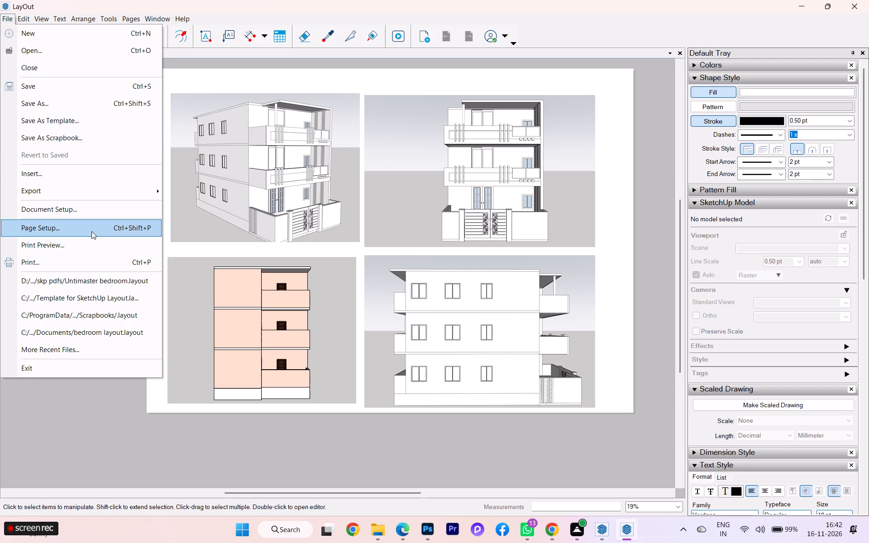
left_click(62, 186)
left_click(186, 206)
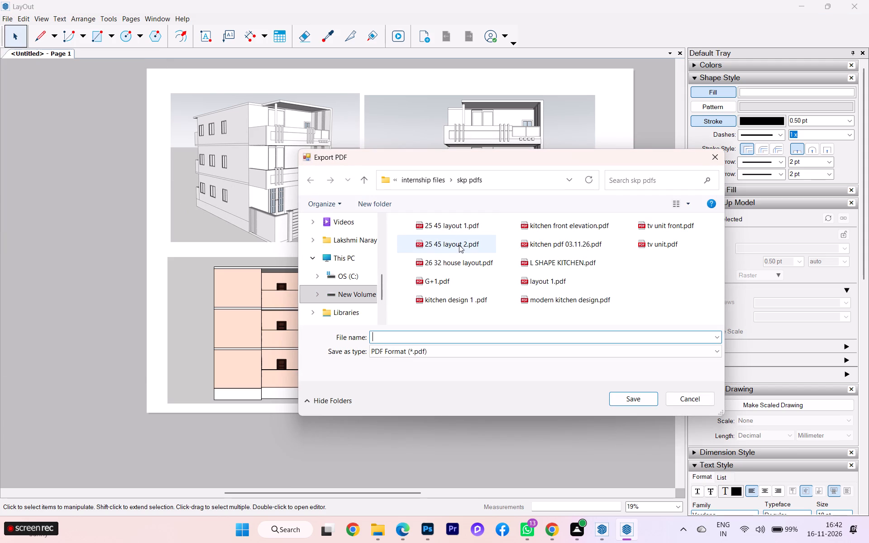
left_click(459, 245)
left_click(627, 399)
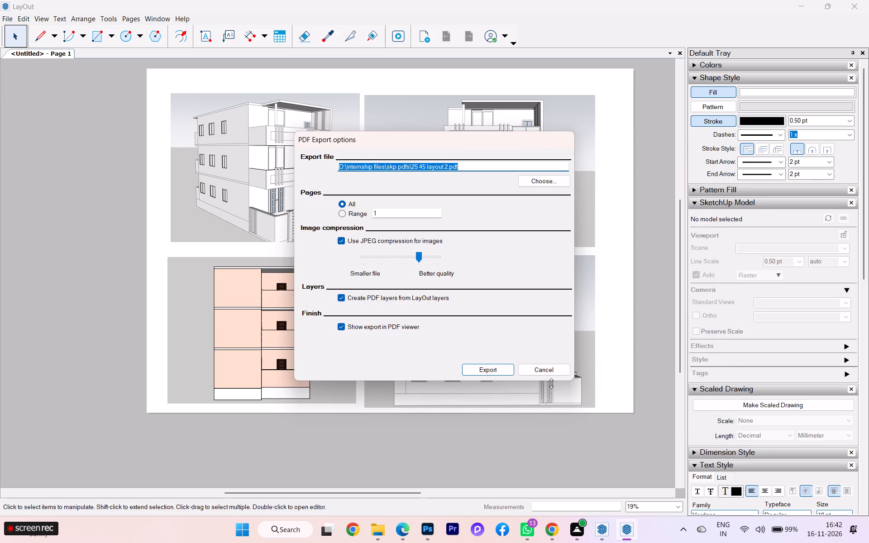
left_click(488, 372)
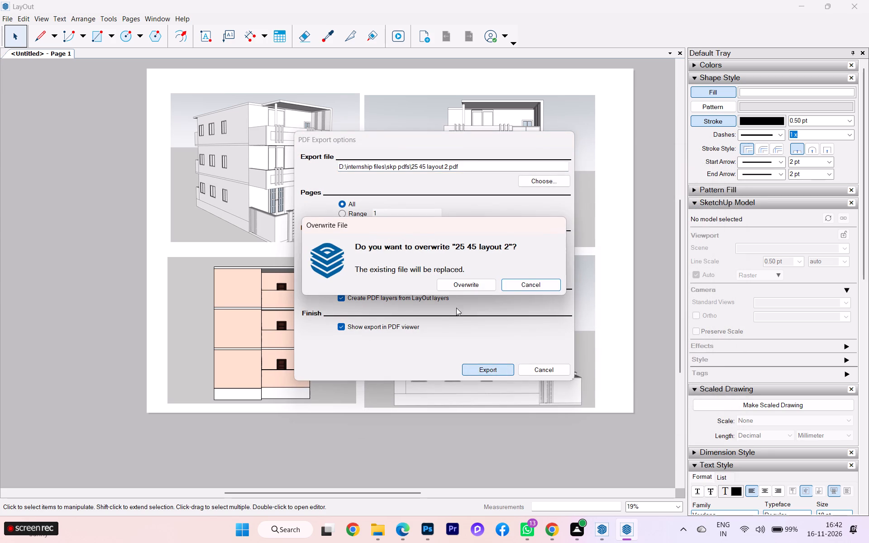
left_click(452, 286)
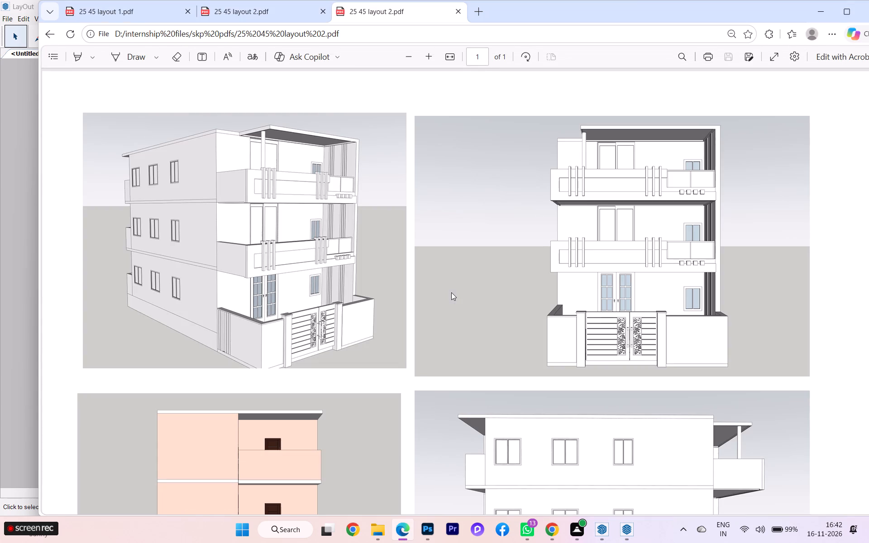
Examine the Raster-rendered perspective, front and side views and the rear elevation in the exported PDF in Microsoft Edge.
scroll(301, 301, "down", 4)
scroll(379, 359, "up", 2)
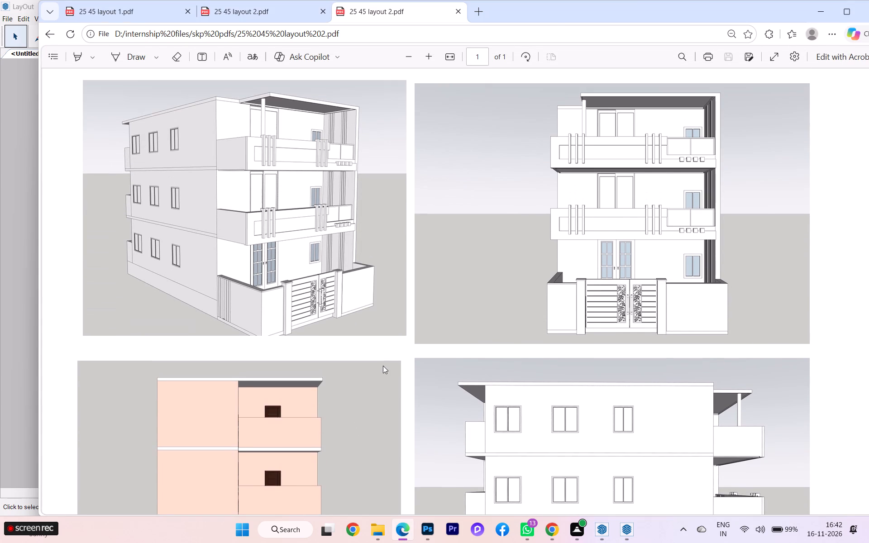
scroll(391, 379, "down", 3)
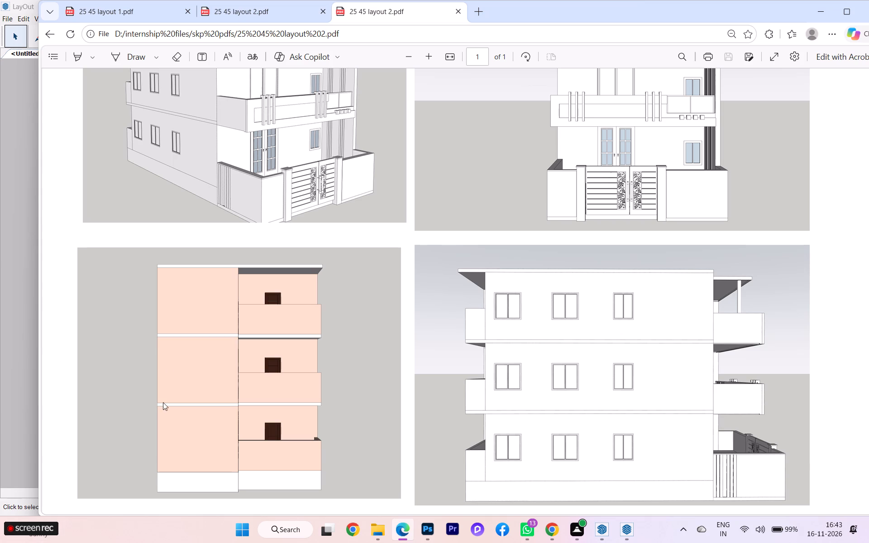
scroll(341, 327, "down", 2)
scroll(345, 330, "up", 1)
scroll(345, 330, "down", 1)
scroll(364, 298, "up", 3)
scroll(364, 298, "down", 1)
scroll(364, 298, "up", 1)
scroll(553, 362, "up", 4)
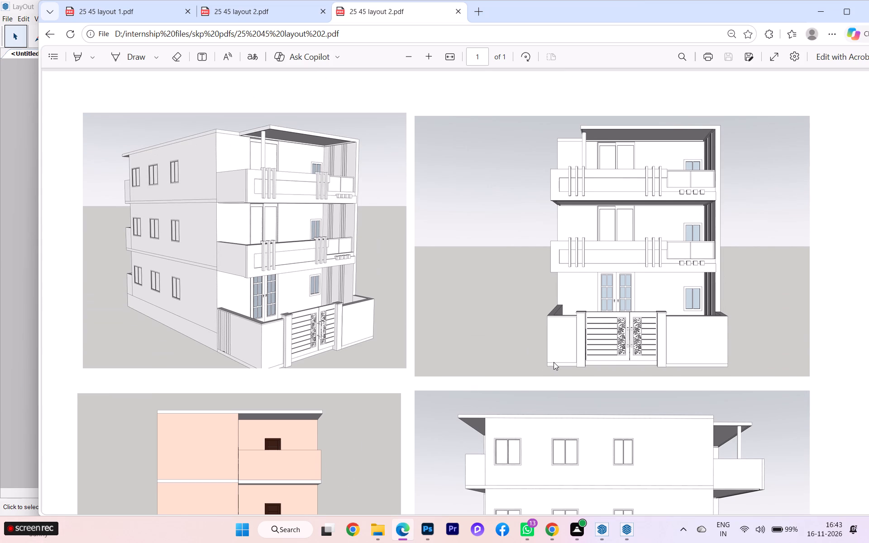
scroll(668, 290, "up", 1)
Return to LayOut and set the front elevation, perspective and side elevation viewports' rendering to Vector.
left_click(625, 477)
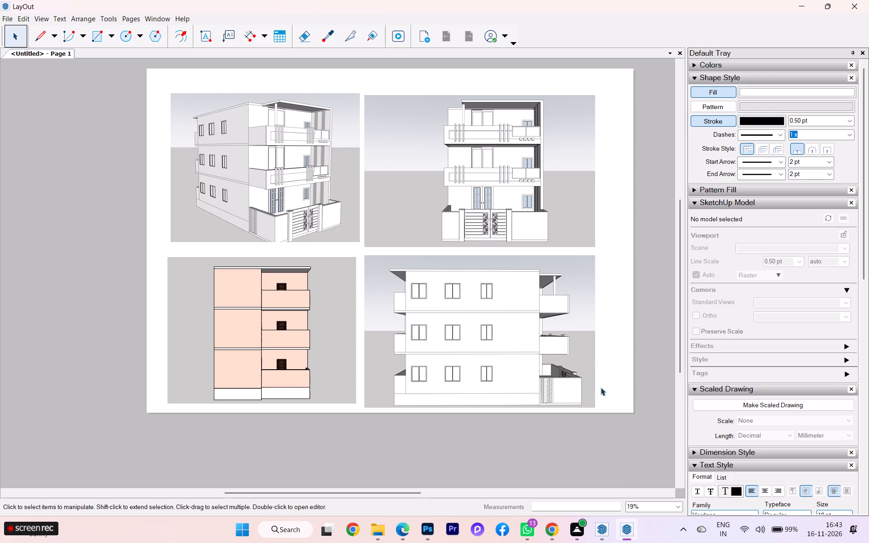
left_click(477, 228)
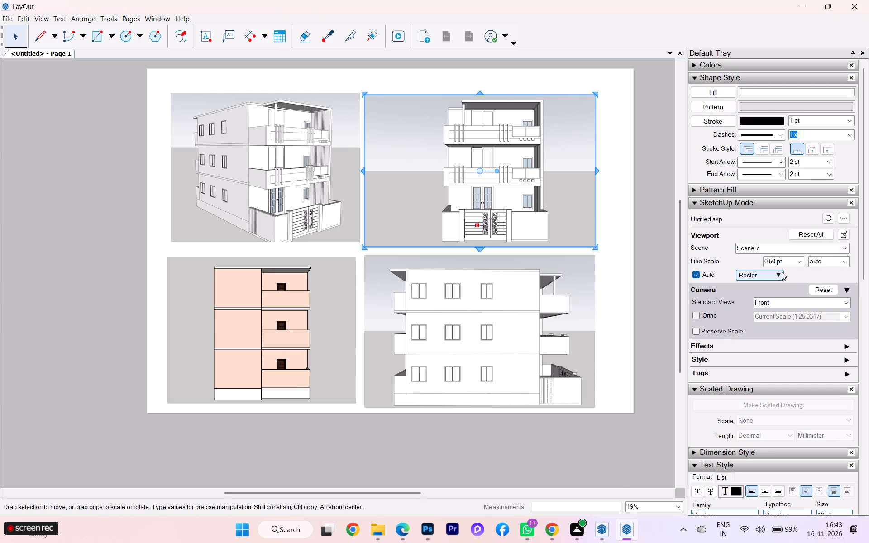
left_click(782, 272)
left_click(767, 290)
left_click(325, 205)
left_click(762, 274)
left_click(760, 286)
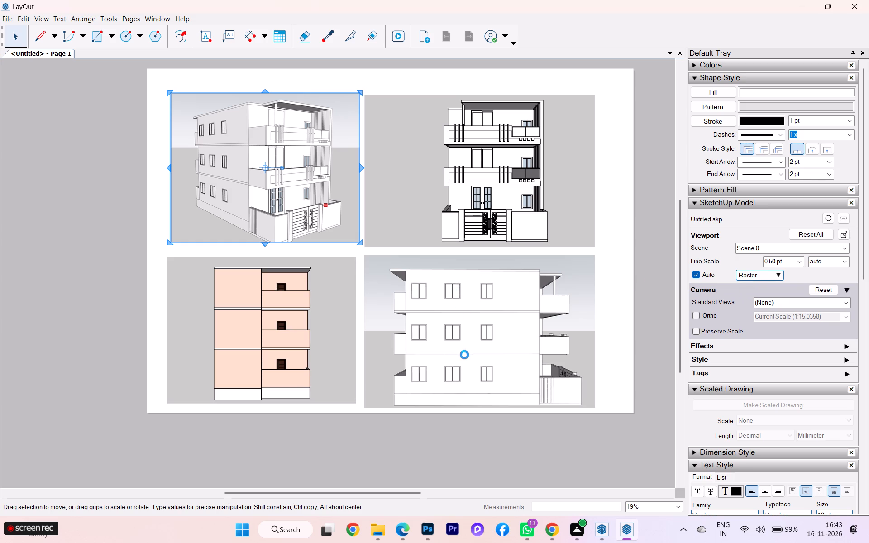
left_click(453, 338)
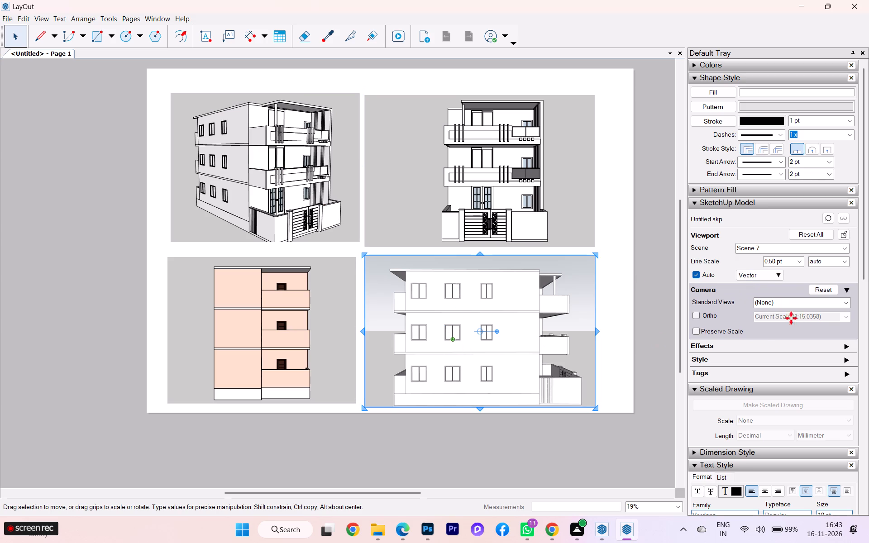
left_click(772, 274)
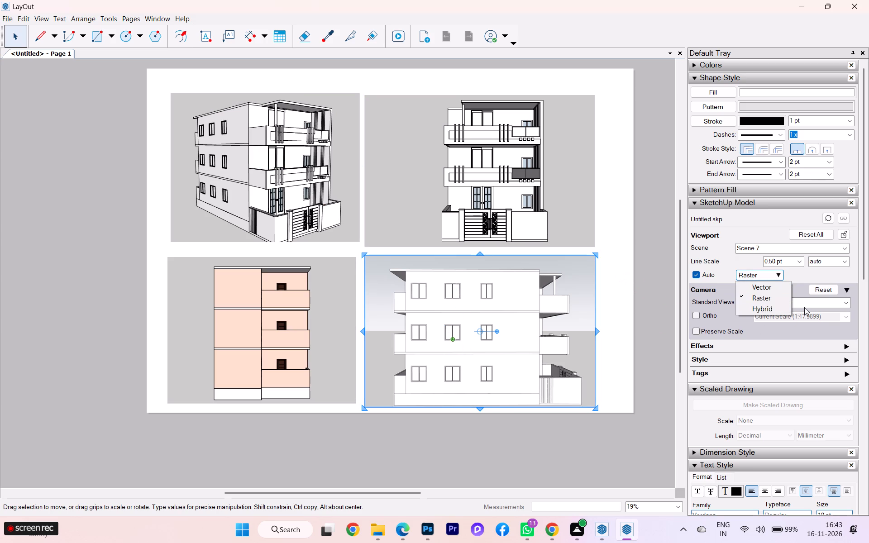
left_click(771, 287)
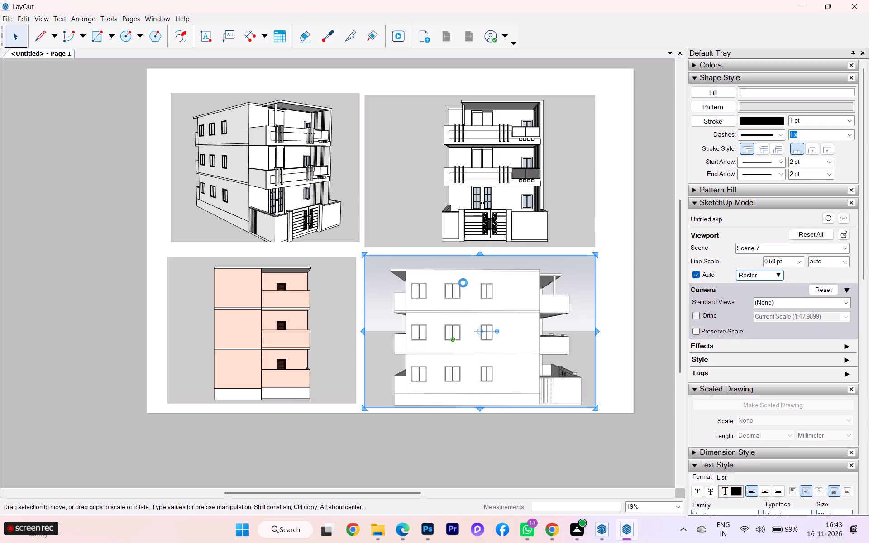
left_click(287, 318)
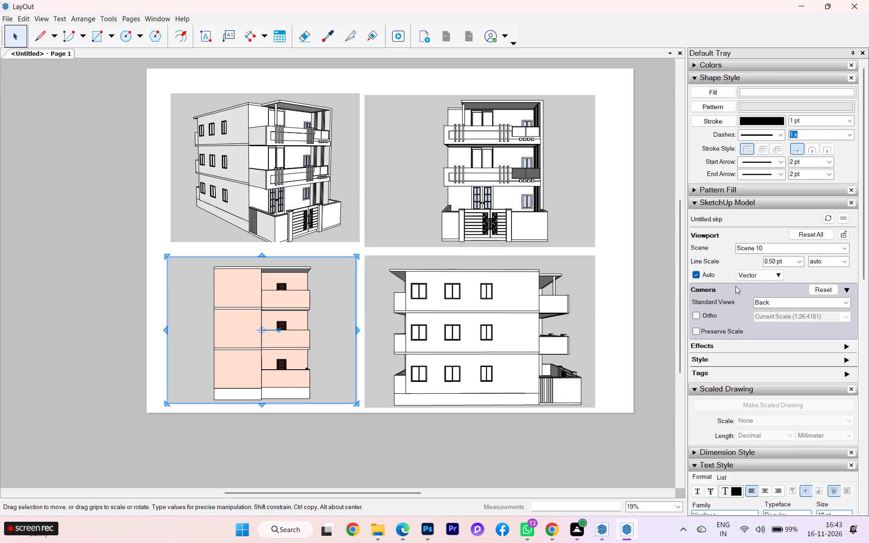
left_click(594, 198)
left_click(638, 202)
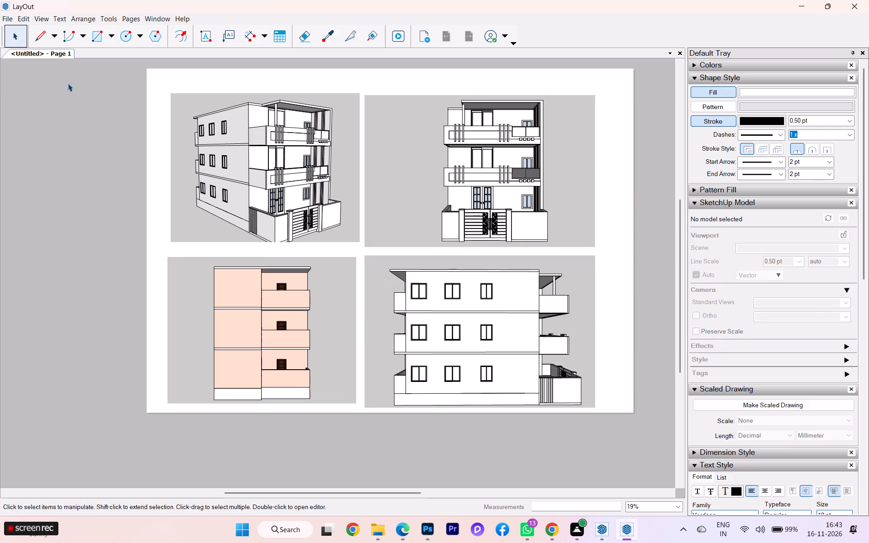
Export all pages as PDF again, overwriting "25 45 layout 2.pdf" in the skp pdfs folder, with JPEG compression and PDF layers.
left_click(0, 14)
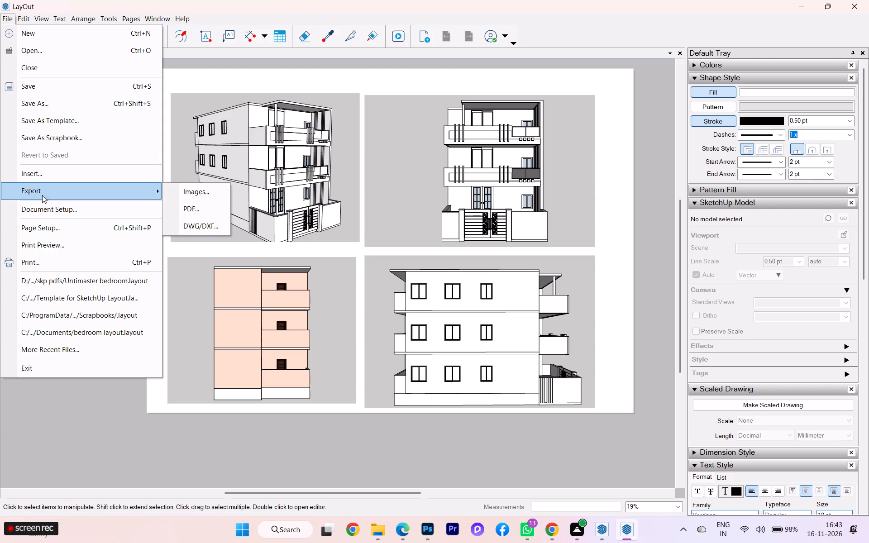
left_click(42, 193)
left_click(209, 211)
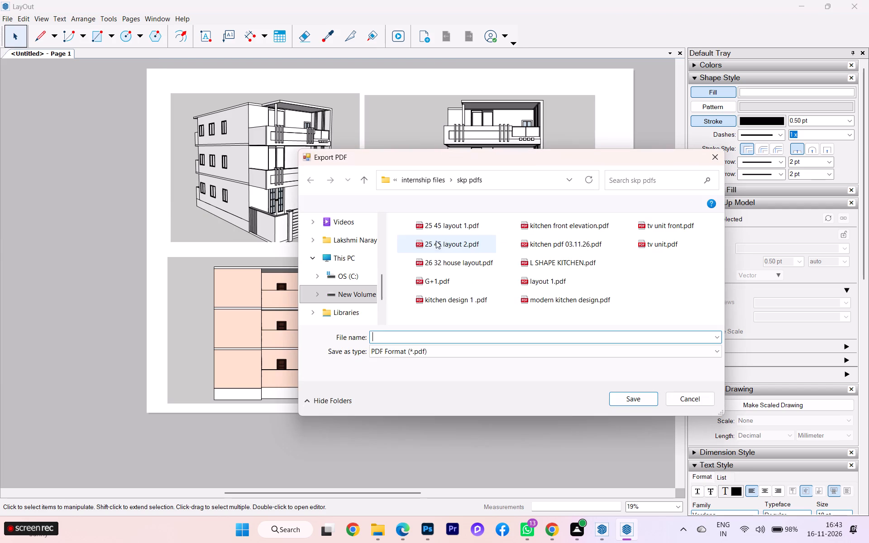
left_click(448, 239)
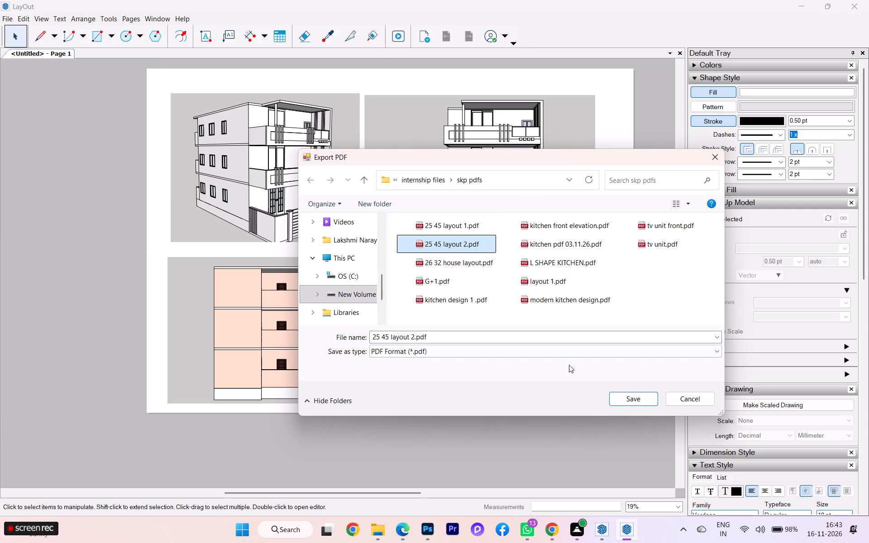
left_click(629, 402)
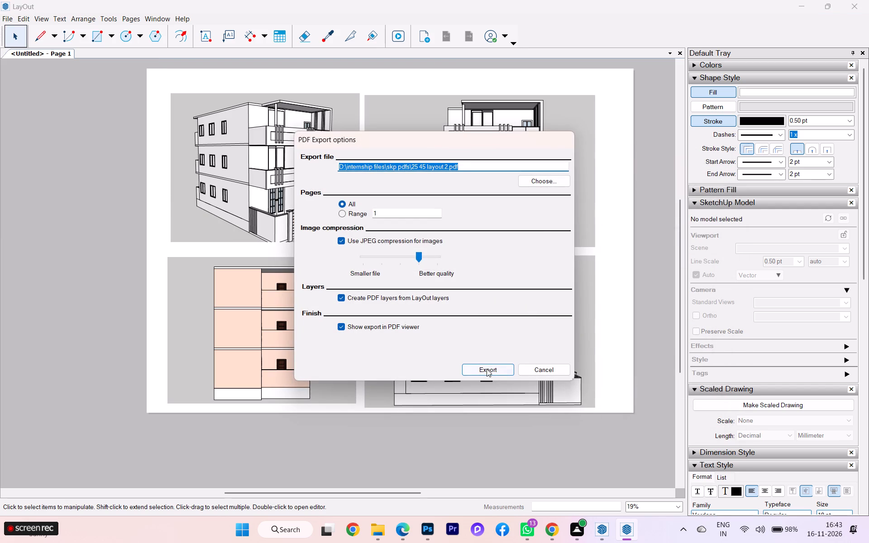
left_click(487, 369)
left_click(466, 285)
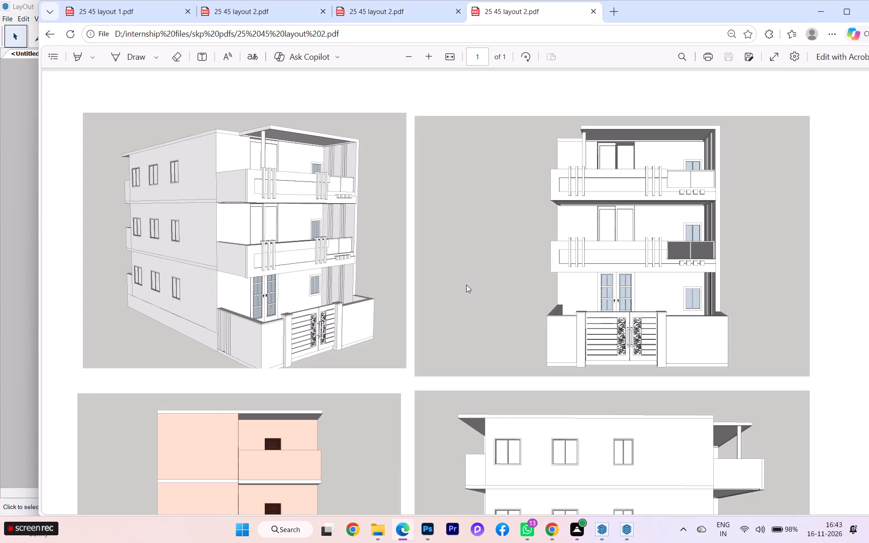
Inspect the Vector-rendered house views in the exported PDF in Microsoft Edge, including close-ups of the gate, doors and balconies.
scroll(306, 261, "up", 5)
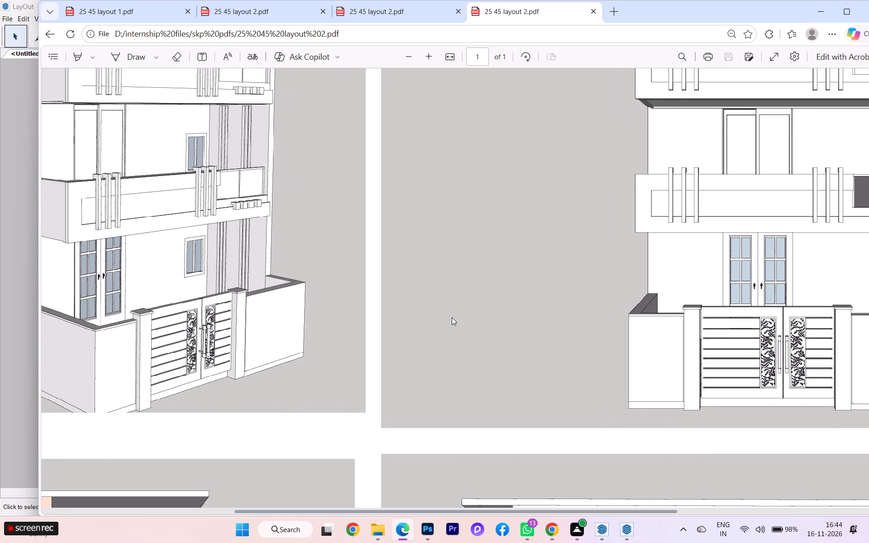
scroll(452, 317, "up", 2)
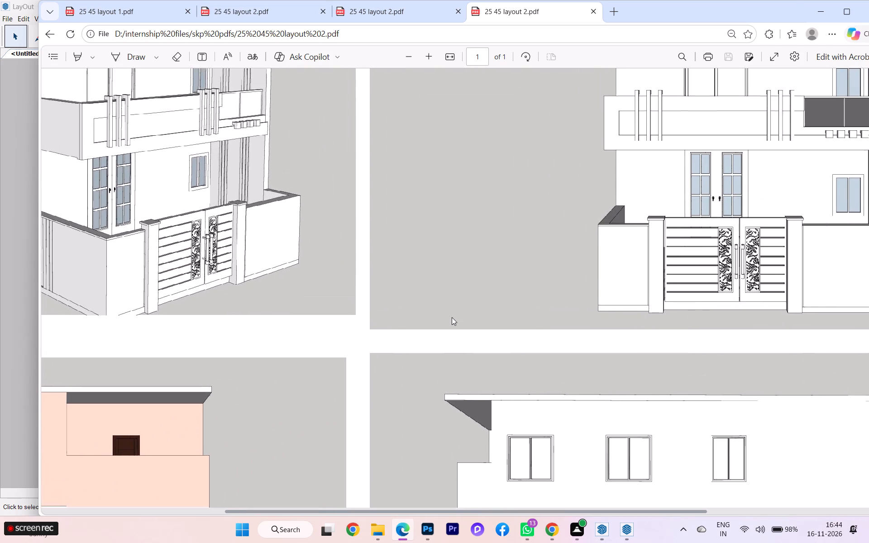
scroll(452, 317, "up", 2)
scroll(452, 317, "right", 3)
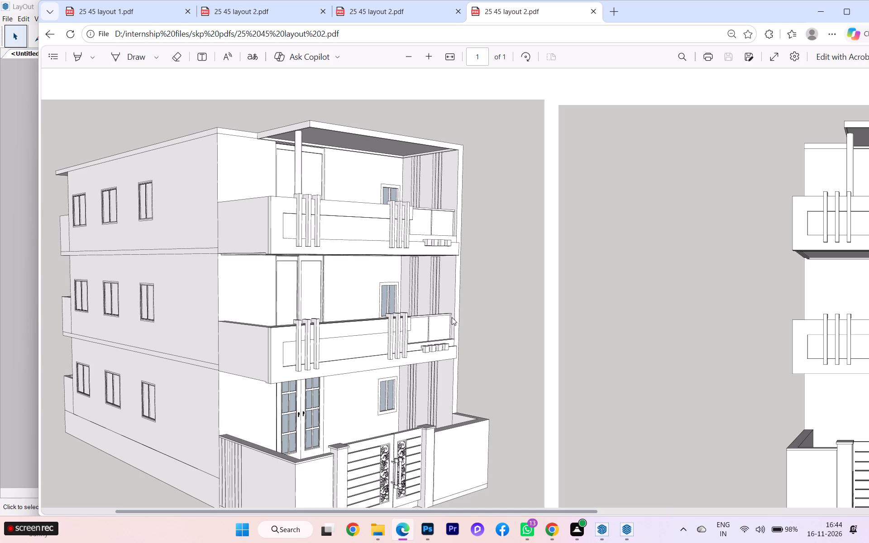
scroll(452, 317, "left", 8)
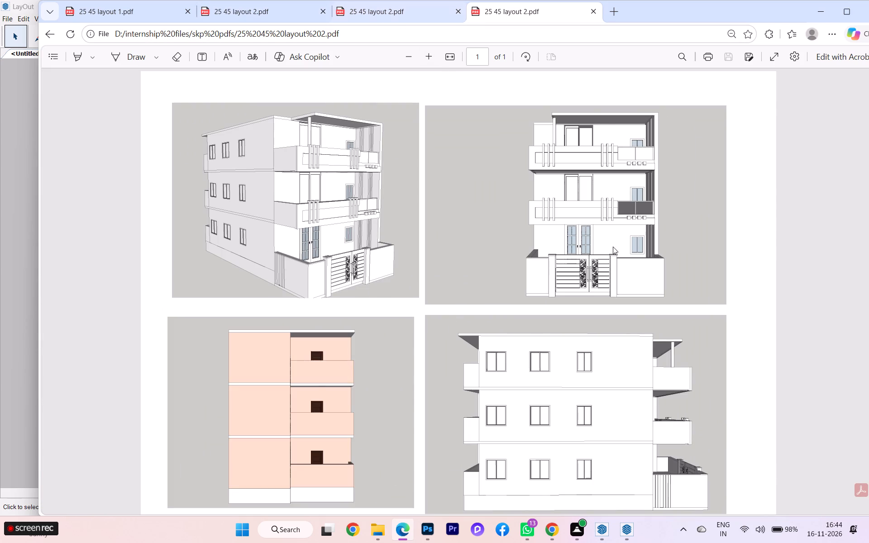
Switch back to the sheet in LayOut.
left_click(616, 474)
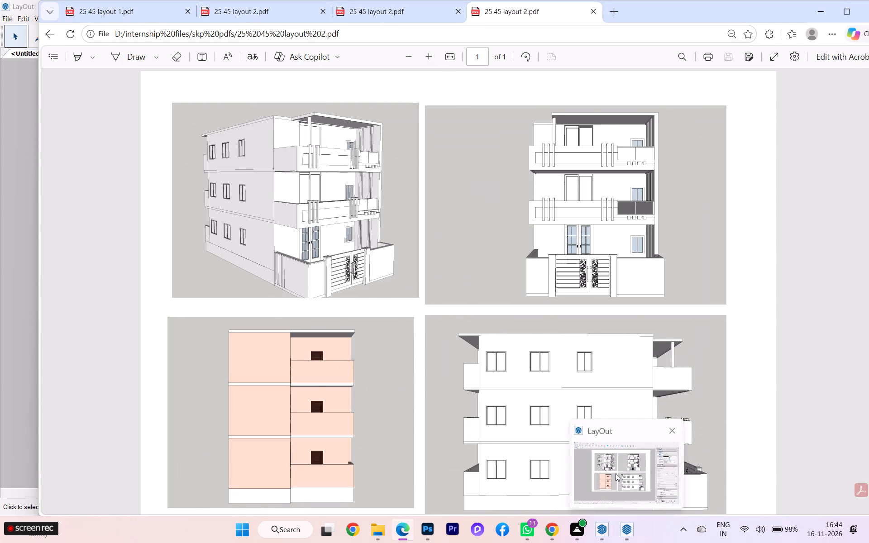
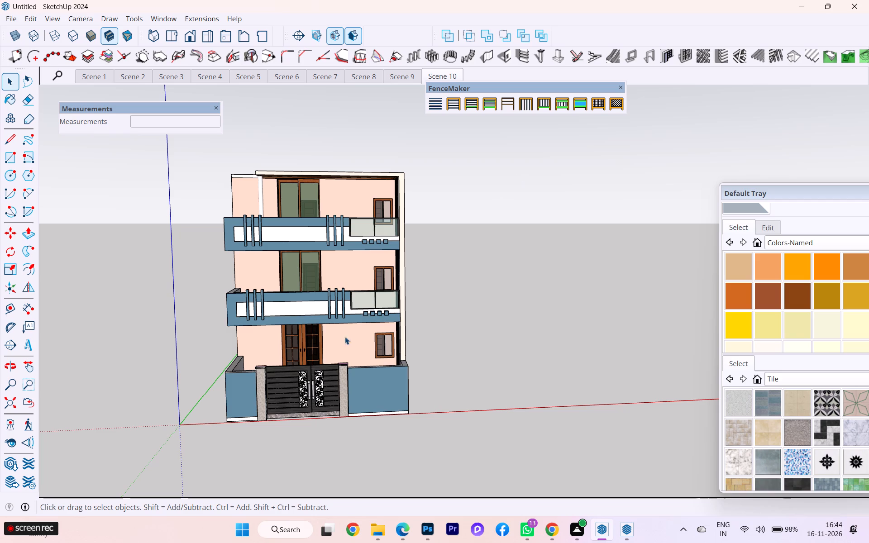
Examine the front elevation of the three-storey house, from the gate up to the roof.
scroll(290, 456, "up", 2)
scroll(220, 429, "up", 5)
scroll(220, 429, "down", 1)
scroll(220, 429, "up", 1)
scroll(220, 429, "down", 1)
scroll(220, 429, "up", 6)
scroll(302, 335, "down", 2)
scroll(303, 335, "up", 4)
scroll(322, 373, "down", 4)
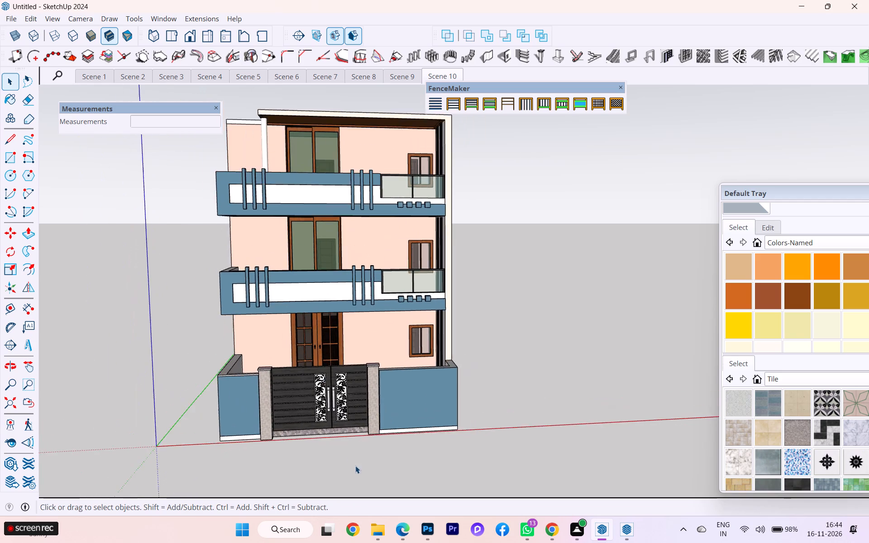
scroll(305, 387, "up", 3)
scroll(281, 398, "down", 2)
scroll(442, 322, "up", 1)
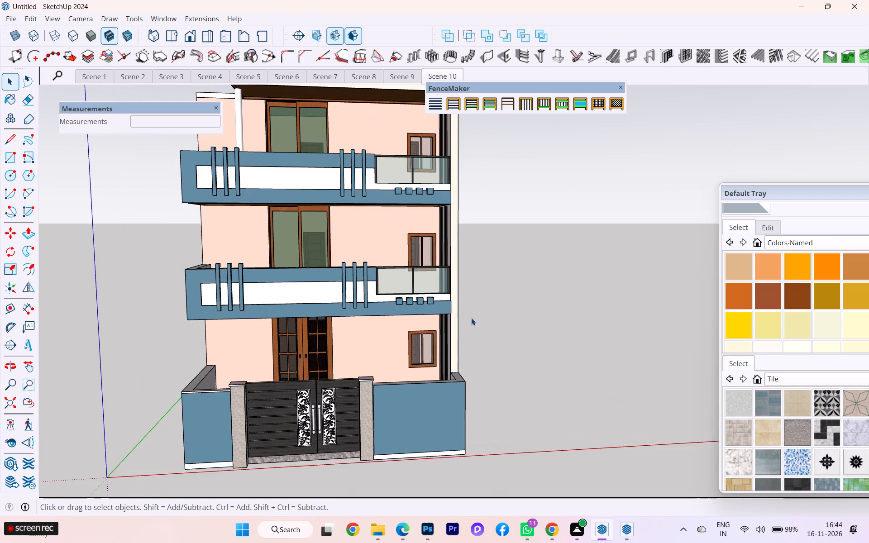
scroll(480, 320, "down", 2)
Paint the white column on the top-floor balcony, inside the house group, with the reddish-brown colour from Colors-Named.
scroll(430, 166, "up", 2)
scroll(397, 119, "up", 1)
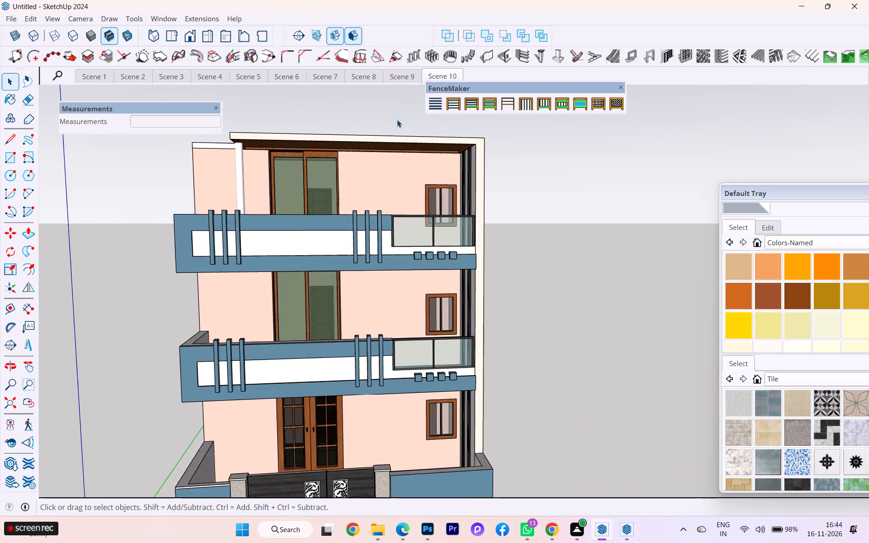
scroll(397, 119, "up", 1)
left_click(211, 185)
double_click(215, 181)
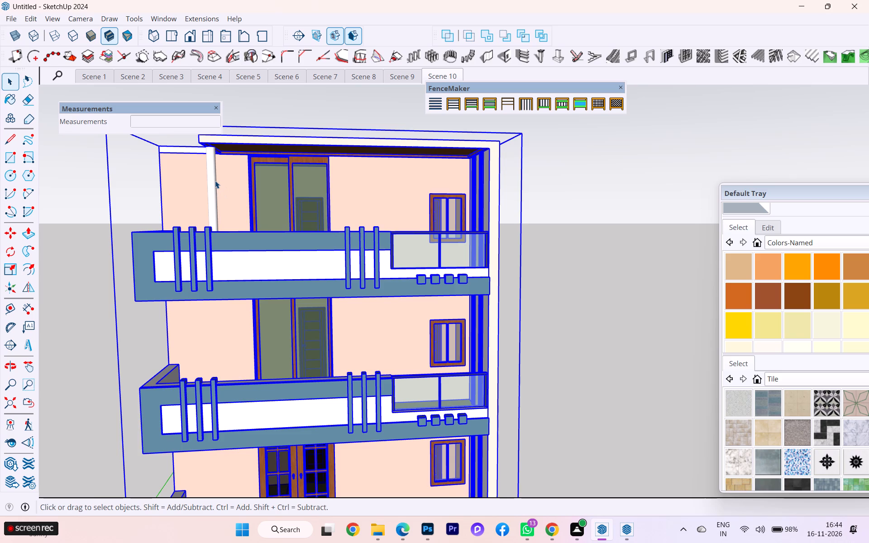
left_click(210, 175)
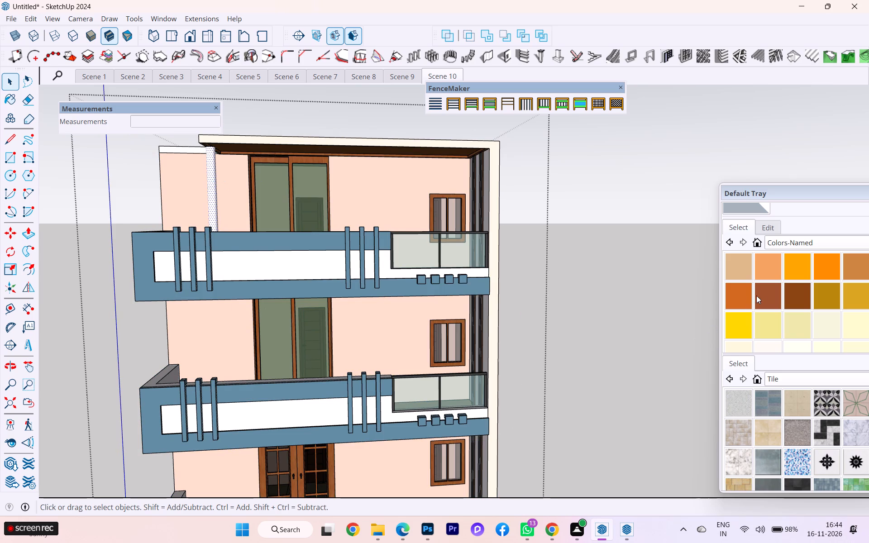
left_click(762, 292)
left_click(211, 186)
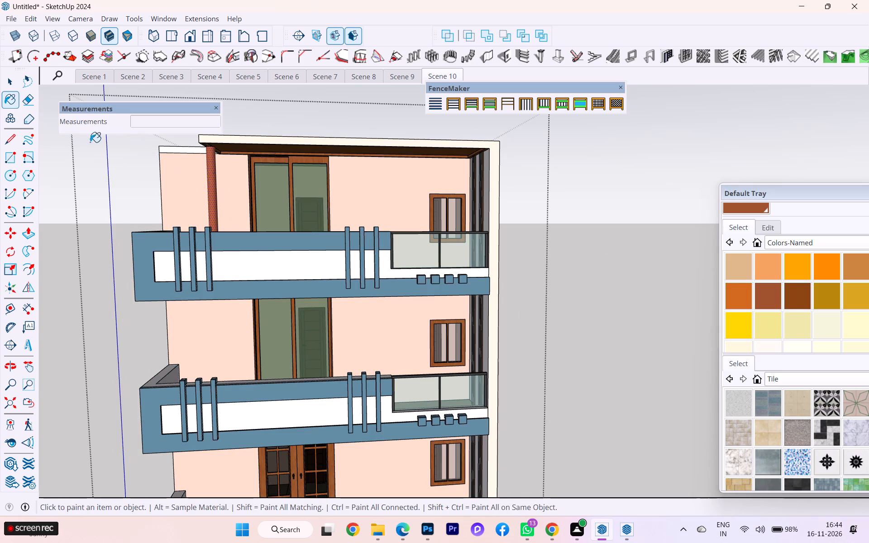
left_click(7, 86)
left_click(574, 254)
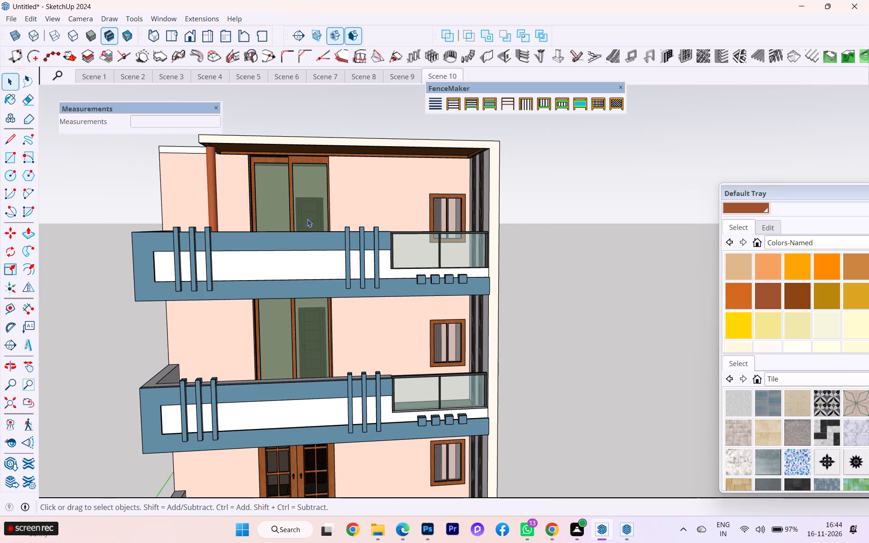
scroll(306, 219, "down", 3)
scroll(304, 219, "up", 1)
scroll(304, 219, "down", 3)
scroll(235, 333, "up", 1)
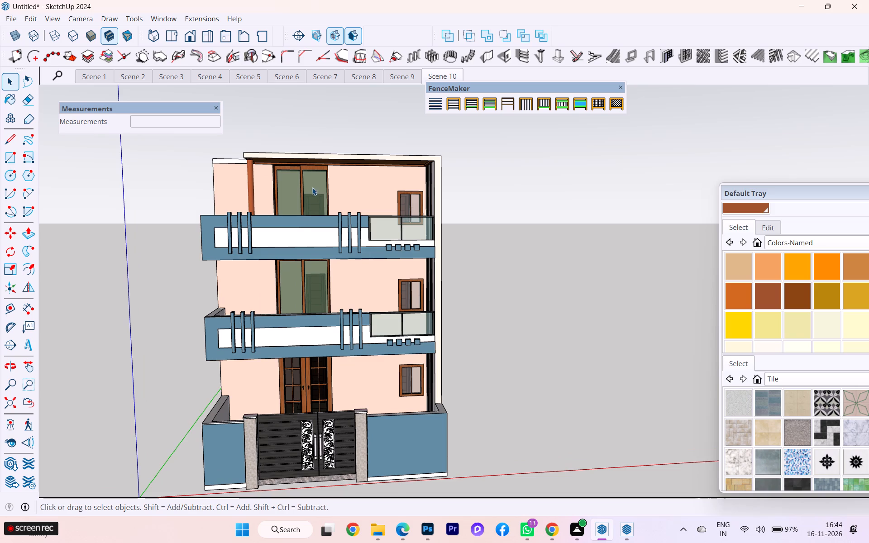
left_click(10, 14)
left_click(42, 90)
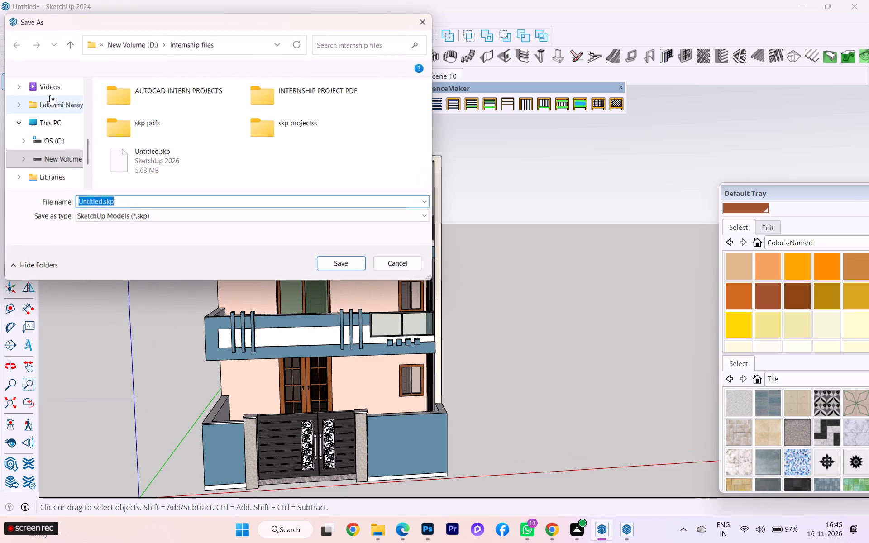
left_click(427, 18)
Save the house model under its existing file name.
left_click(19, 18)
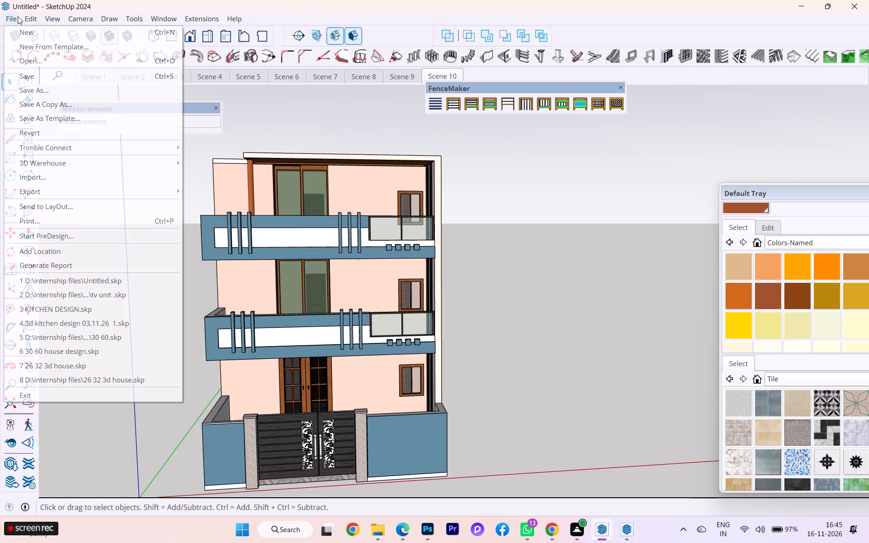
left_click(24, 76)
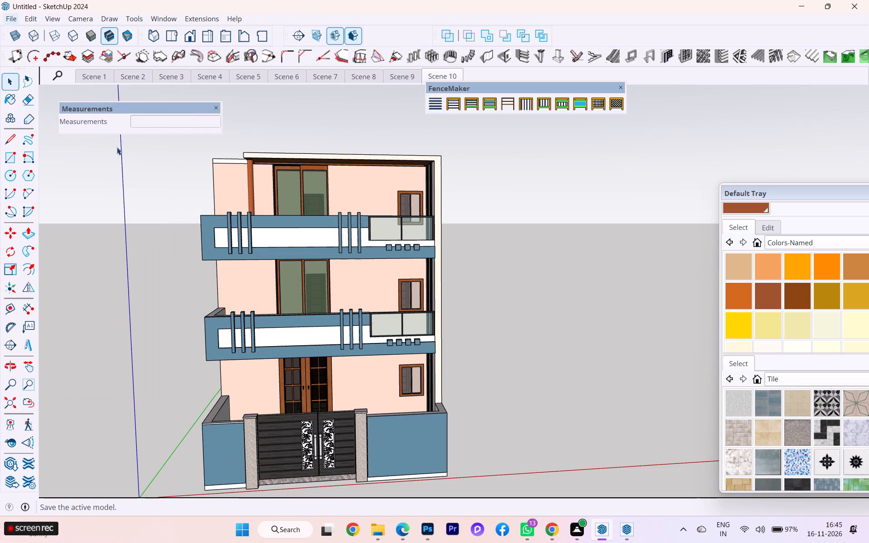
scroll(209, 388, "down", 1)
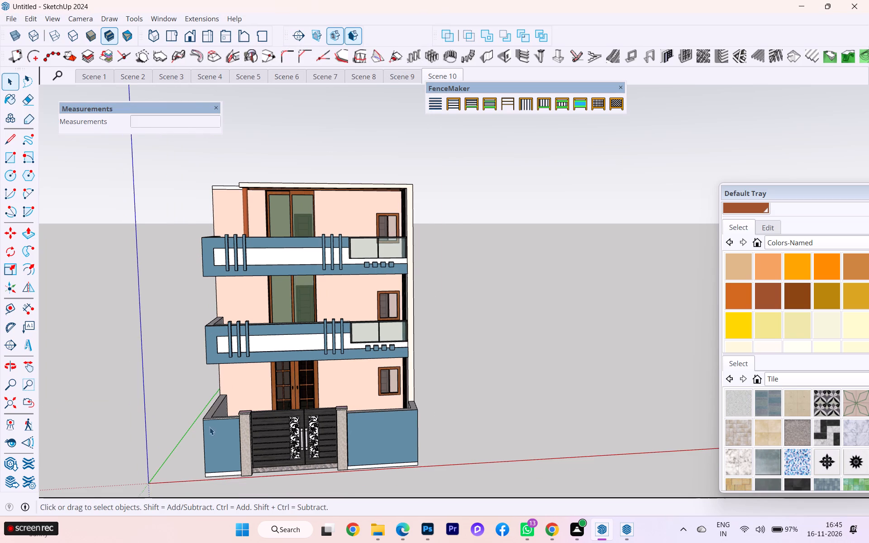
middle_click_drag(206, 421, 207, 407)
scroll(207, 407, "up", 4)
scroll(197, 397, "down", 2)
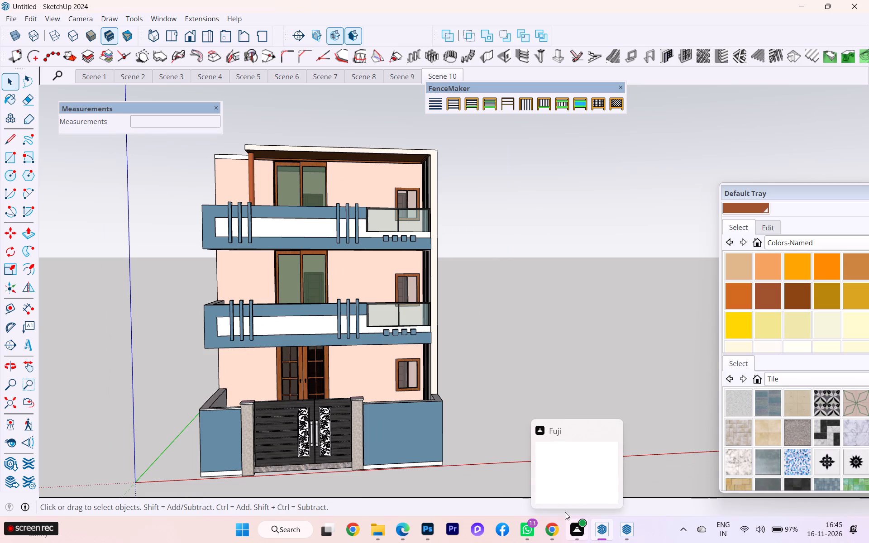
Switch to LayOut with the untitled page showing four views of the house.
left_click(621, 526)
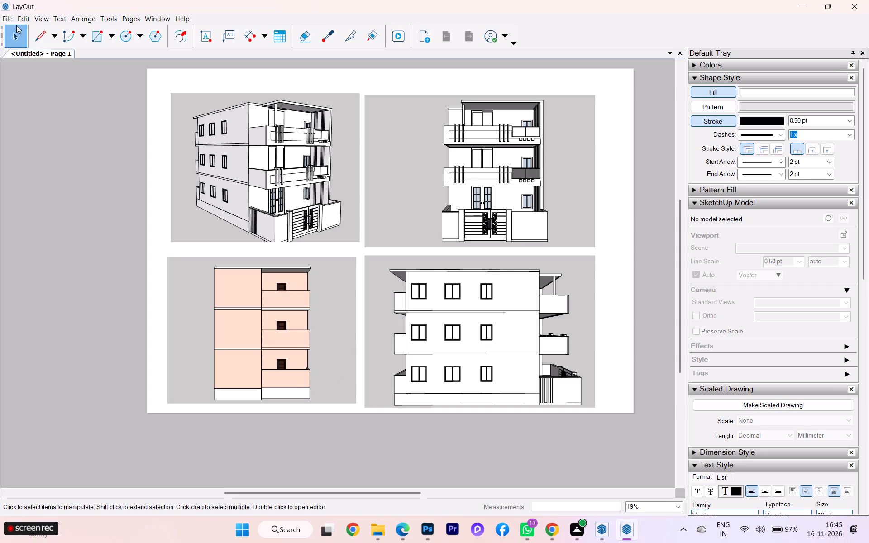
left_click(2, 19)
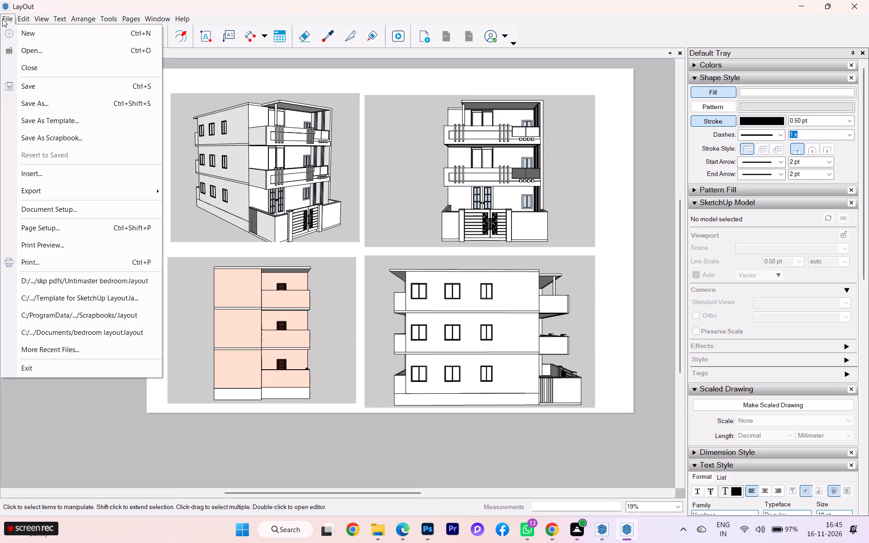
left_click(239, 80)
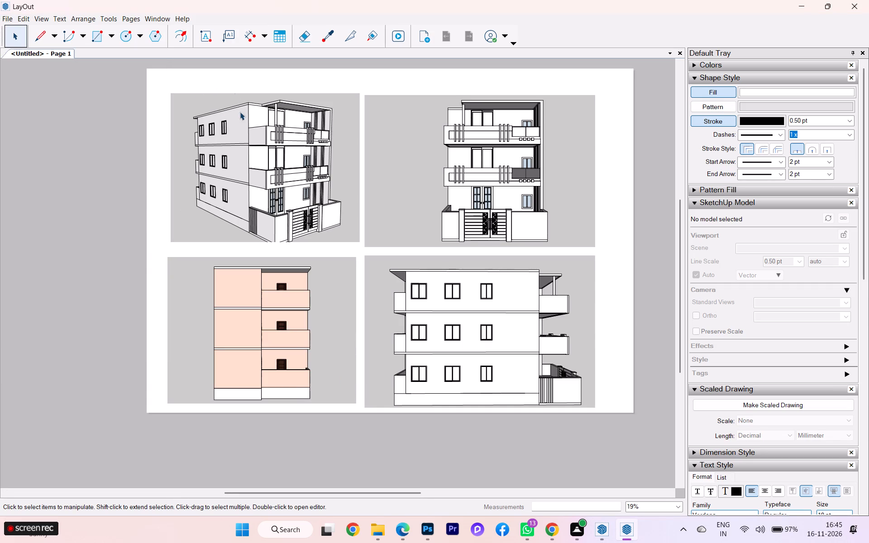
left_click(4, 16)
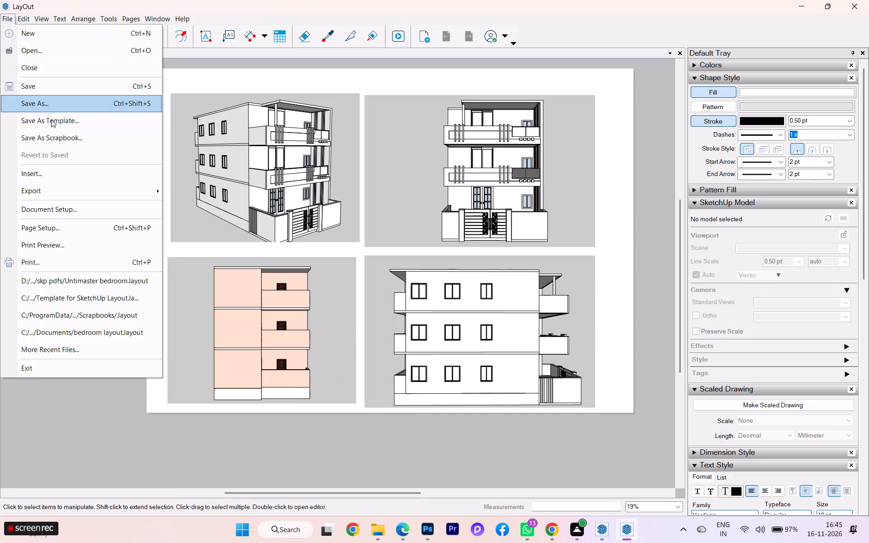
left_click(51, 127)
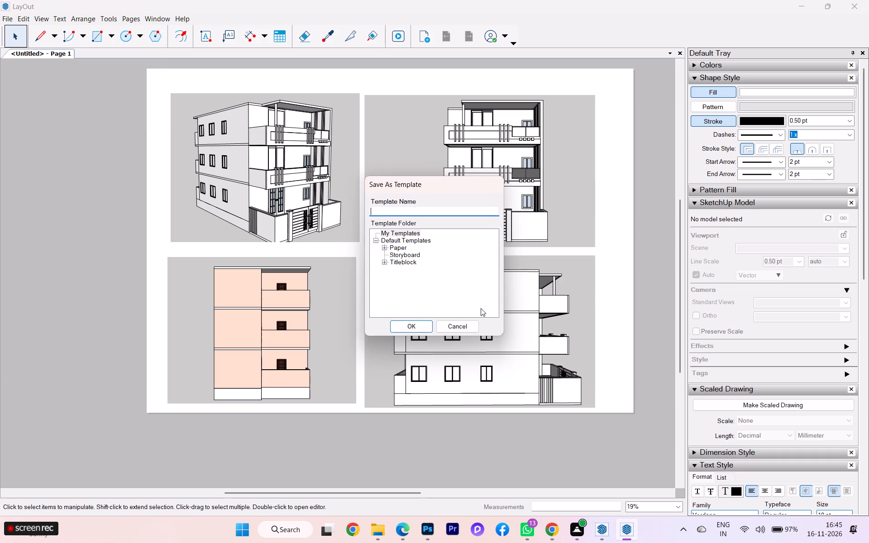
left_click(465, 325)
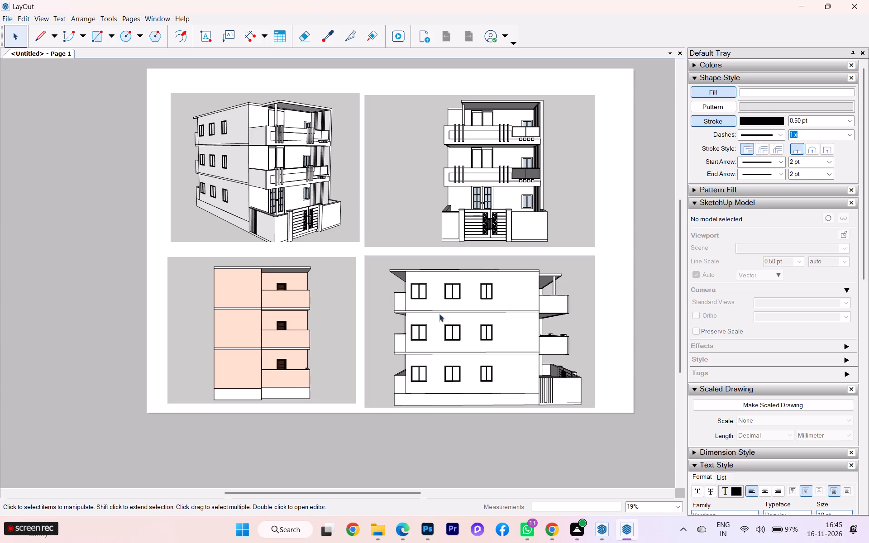
Begin a file operation on the untitled four-view house layout.
left_click(14, 16)
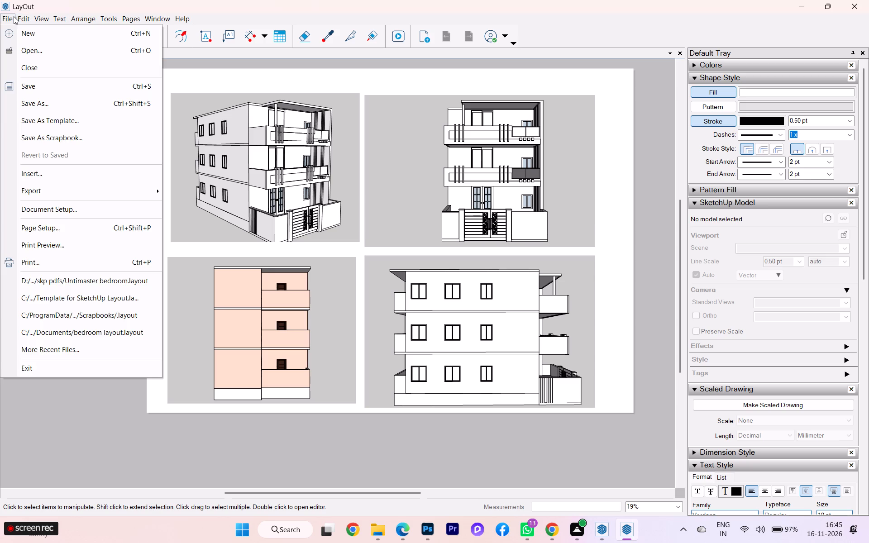
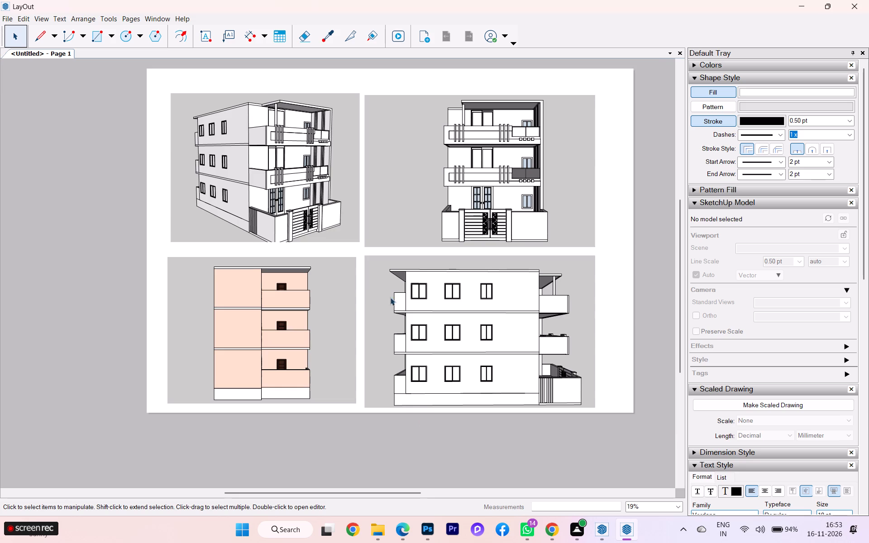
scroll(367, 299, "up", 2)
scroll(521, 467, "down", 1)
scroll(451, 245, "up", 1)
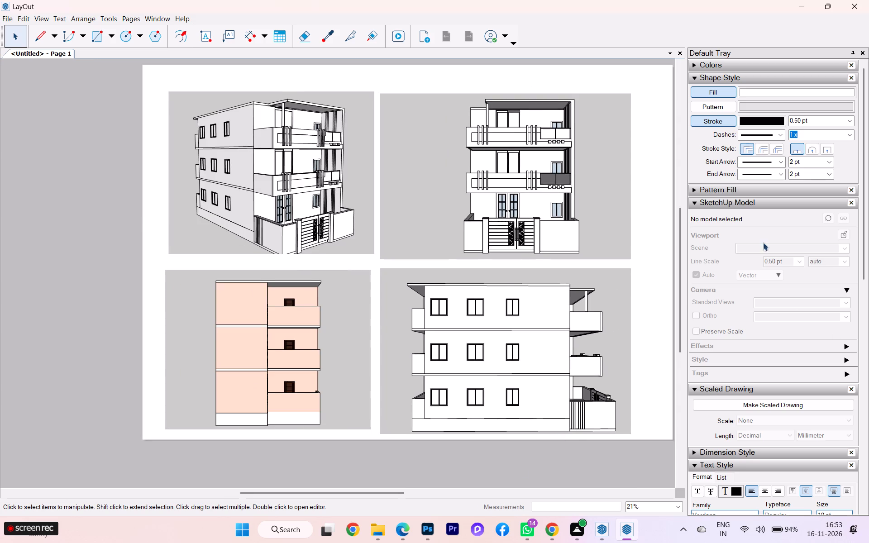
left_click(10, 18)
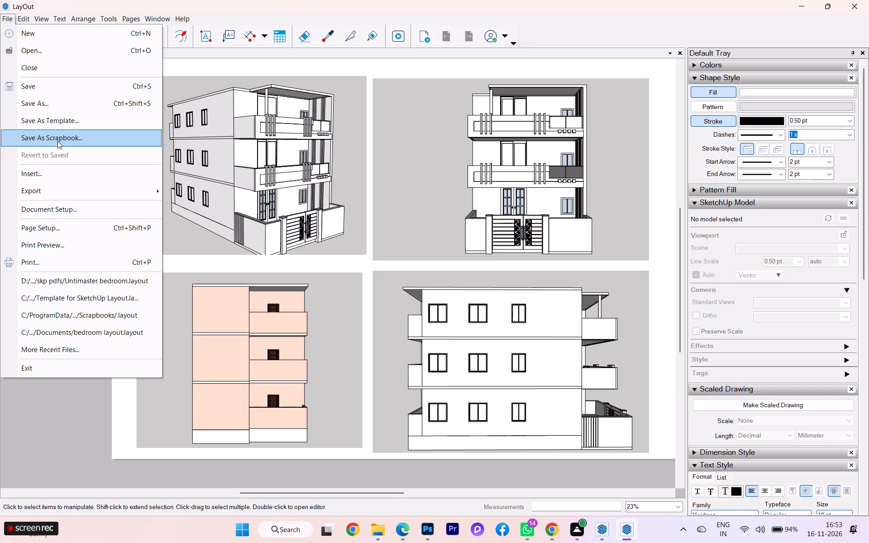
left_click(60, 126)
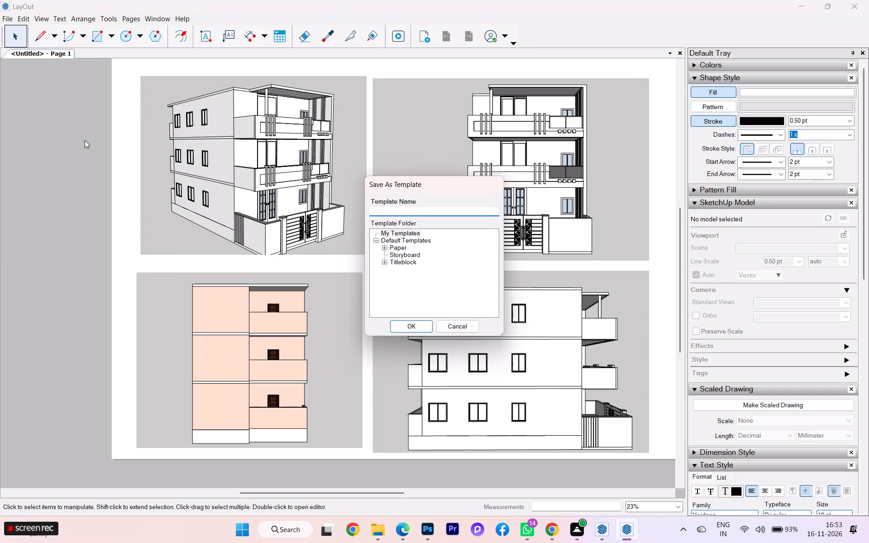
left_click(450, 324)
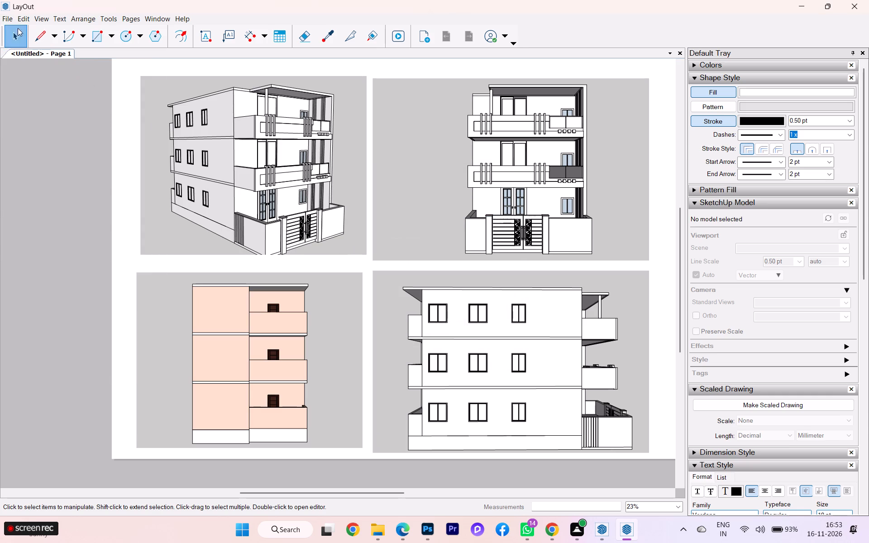
Create a new layout document from the plain-paper A3 Landscape template.
left_click(5, 19)
left_click(26, 39)
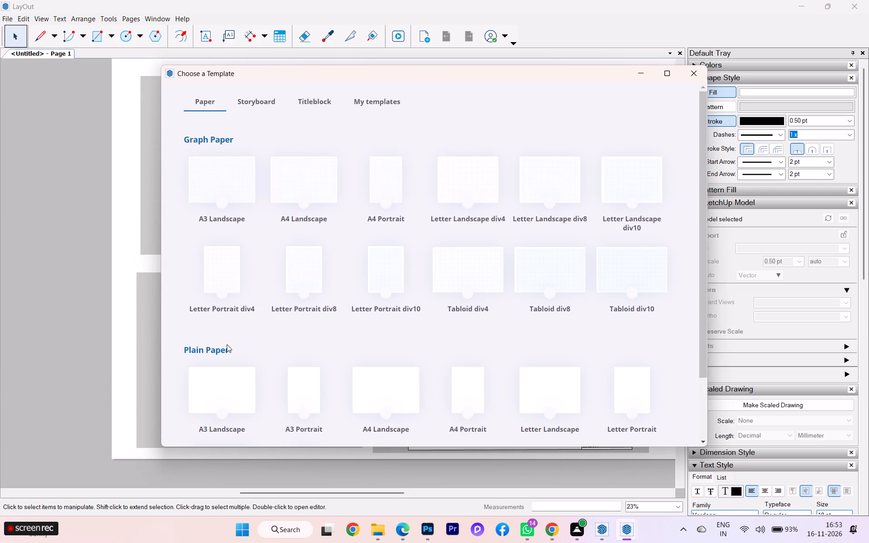
left_click(220, 406)
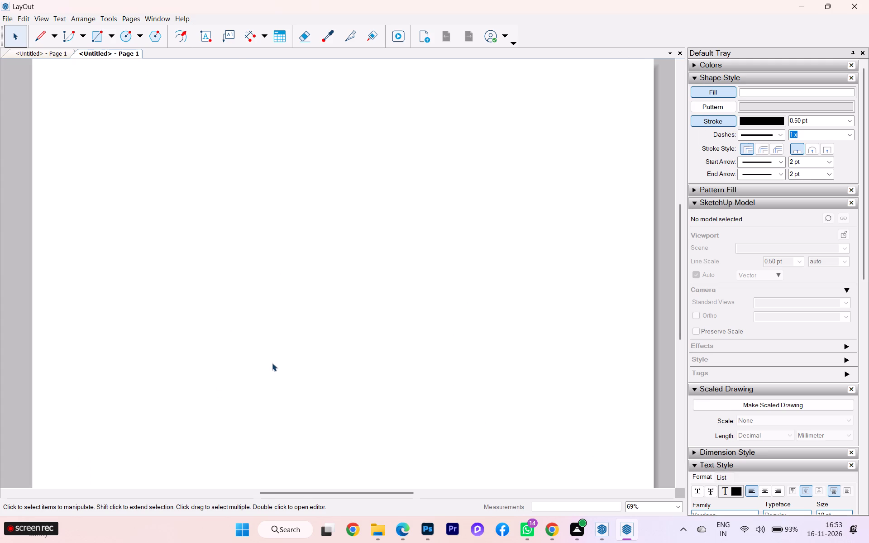
Change the new document's paper size to A0 (841 mm x 1189 mm) in the document setup.
left_click(4, 19)
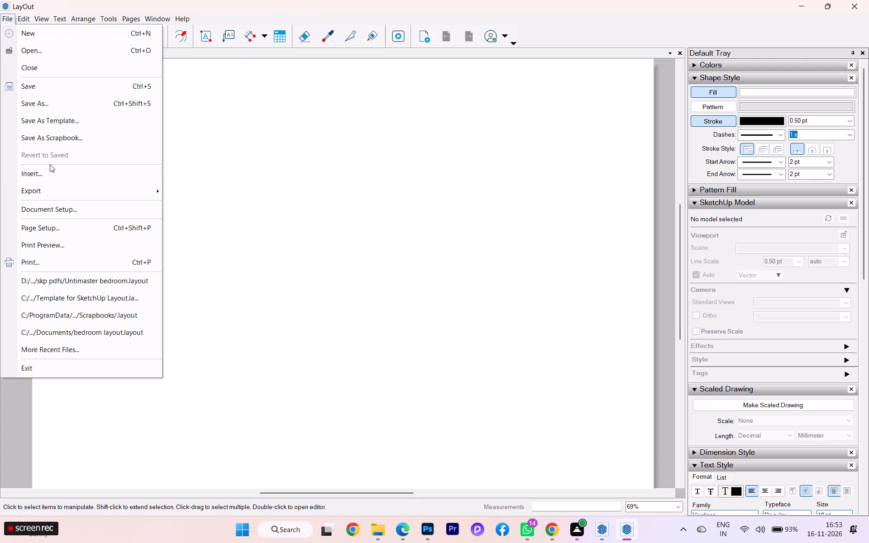
left_click(52, 209)
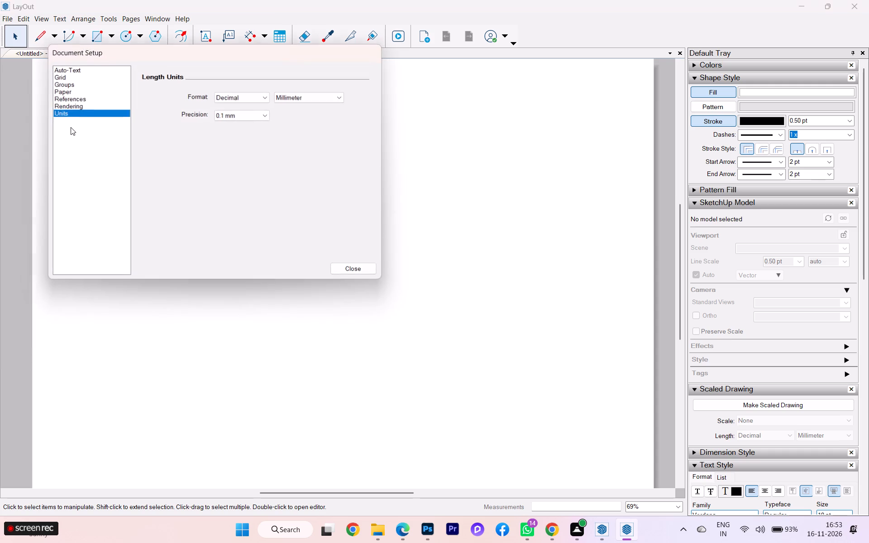
left_click(58, 93)
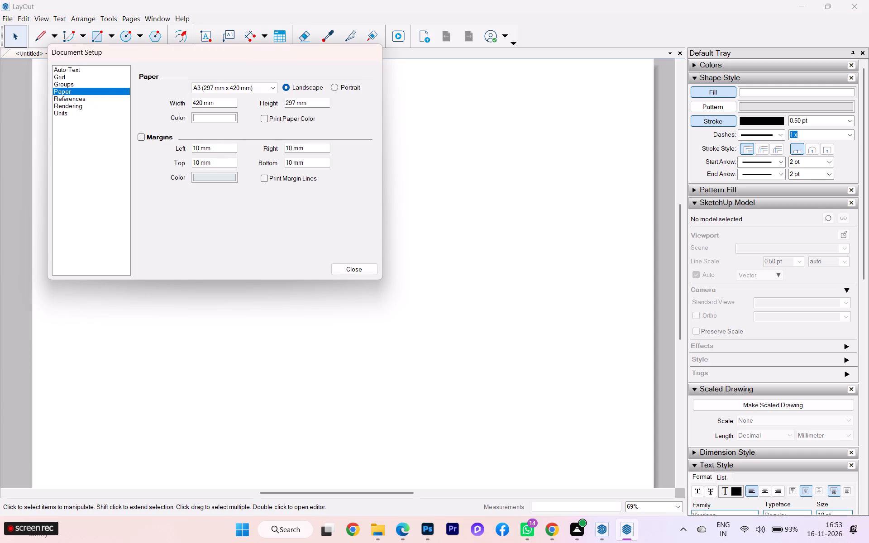
left_click(261, 90)
scroll(242, 113, "up", 4)
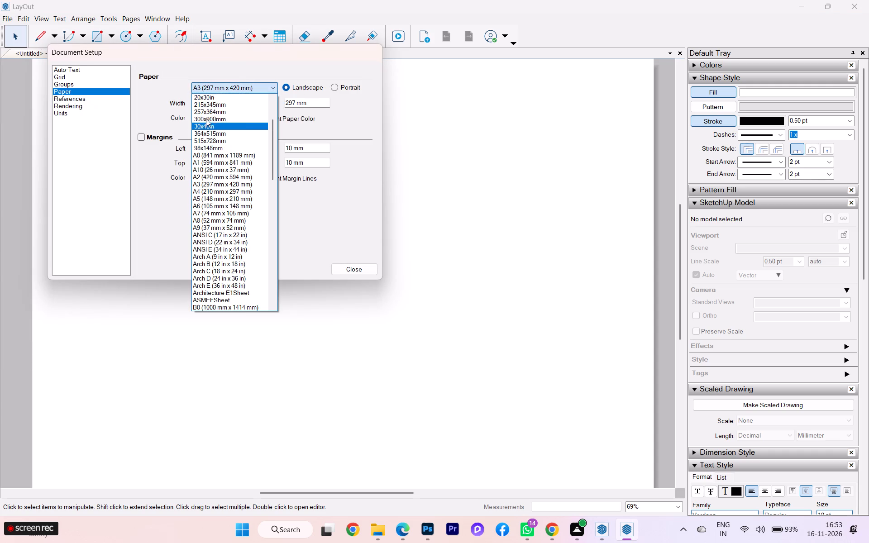
scroll(206, 119, "up", 2)
left_click(203, 197)
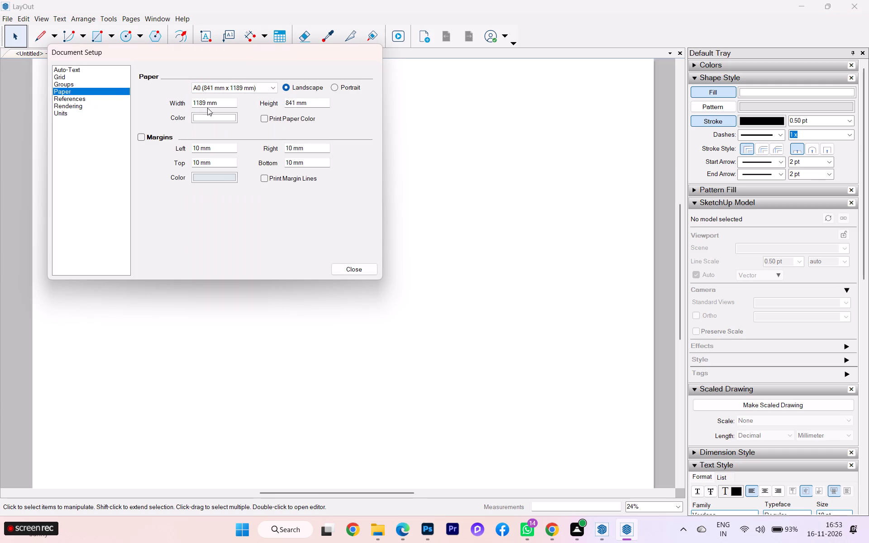
Set the document's length units to decimal inches and close the document setup.
left_click(61, 110)
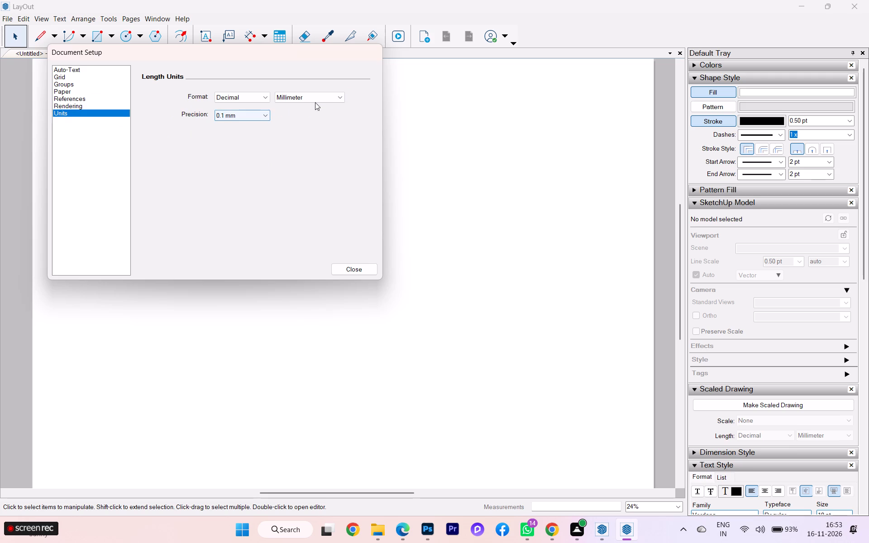
left_click(313, 96)
left_click(305, 106)
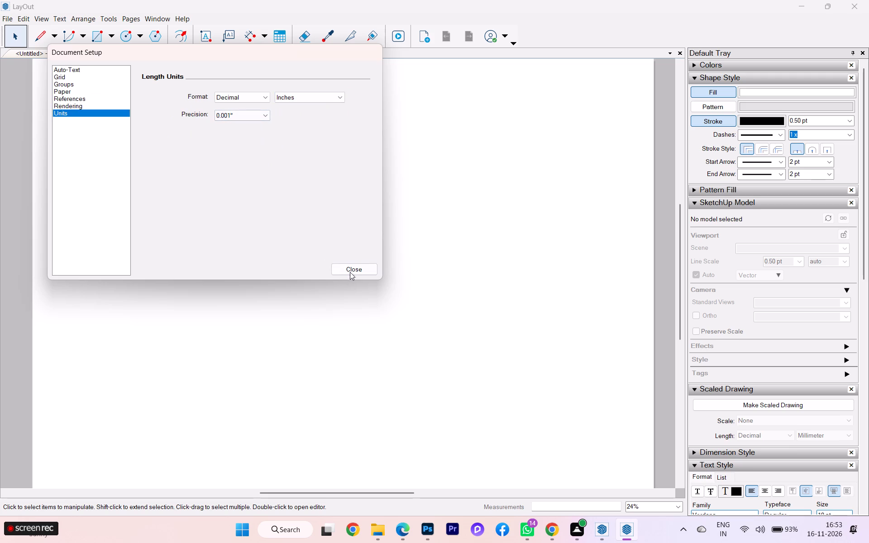
left_click(350, 271)
Start inserting a file into the blank page and look for the house model in internship files' skp projectss folder.
left_click(5, 19)
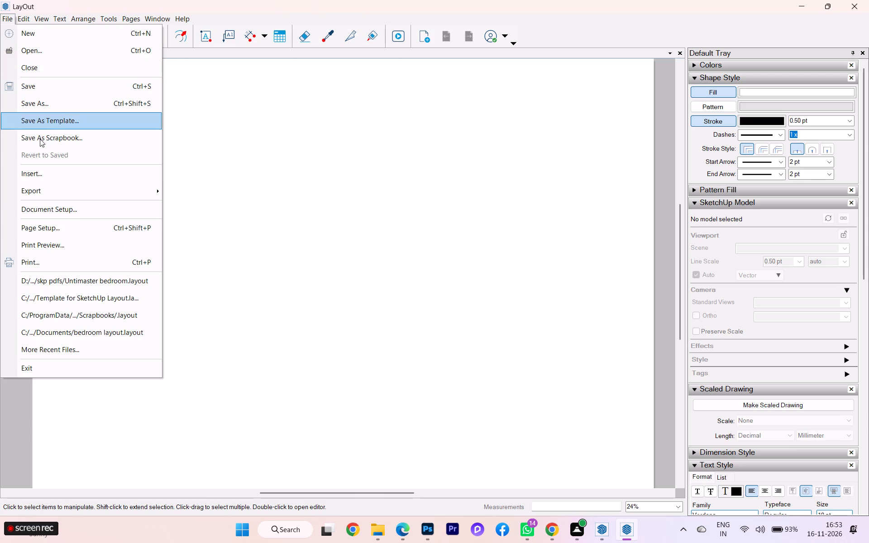
left_click(41, 176)
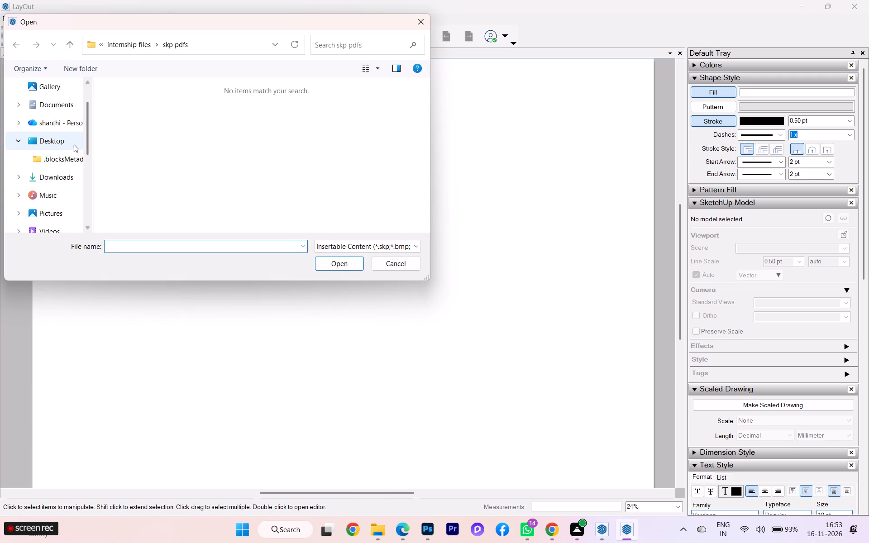
left_click(121, 48)
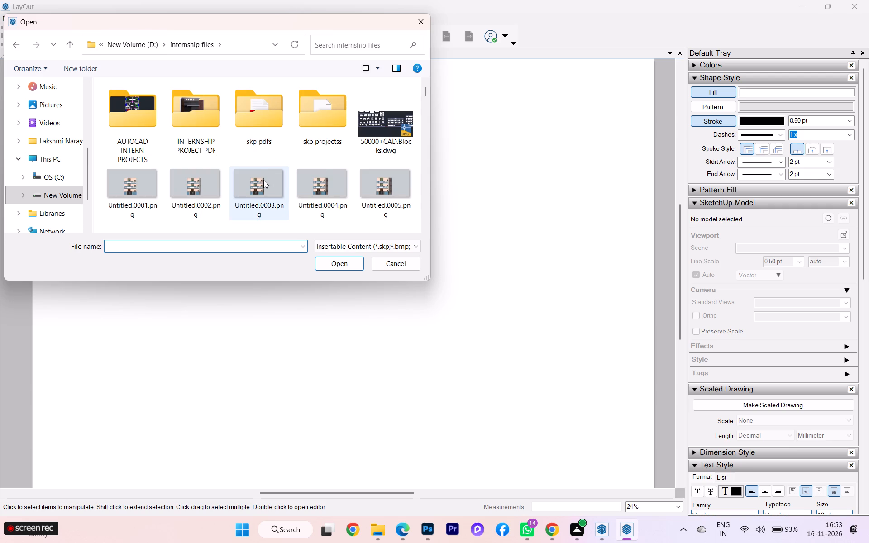
scroll(178, 193, "down", 1)
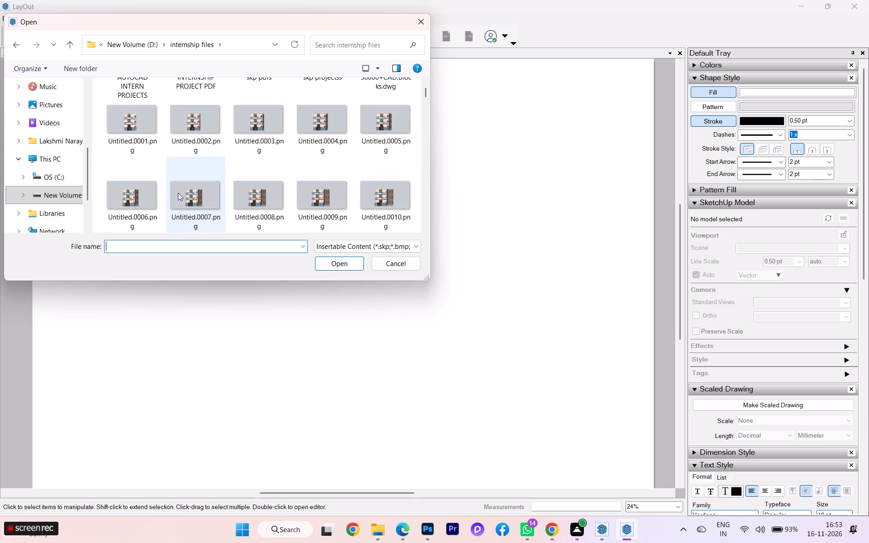
scroll(197, 174, "up", 2)
scroll(193, 164, "down", 1)
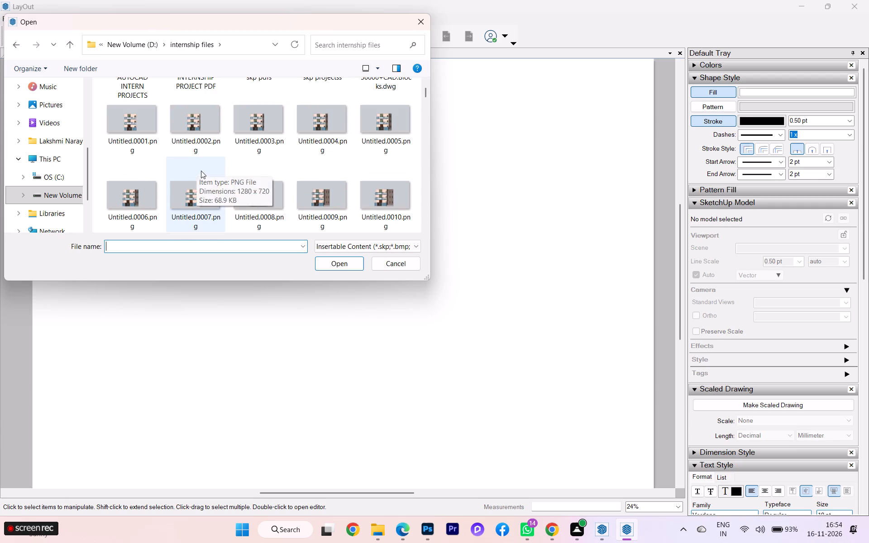
scroll(163, 96, "up", 1)
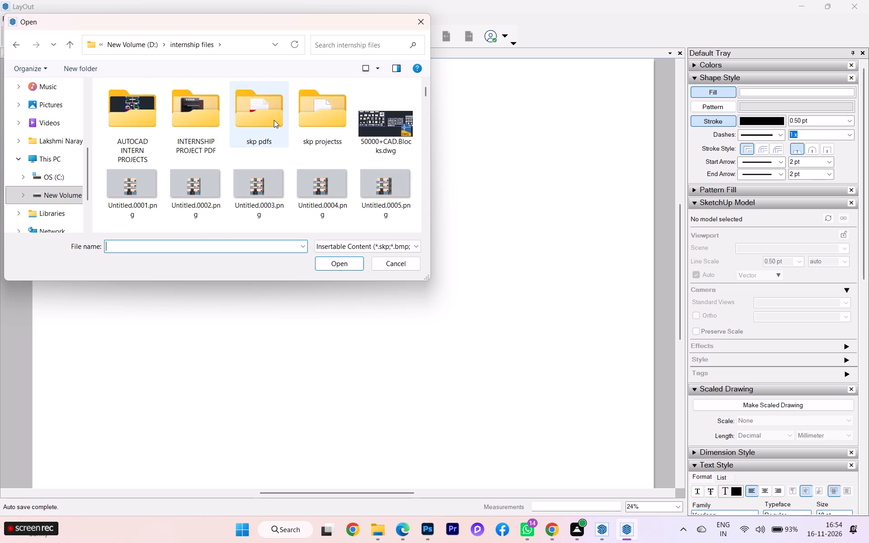
double_click(326, 140)
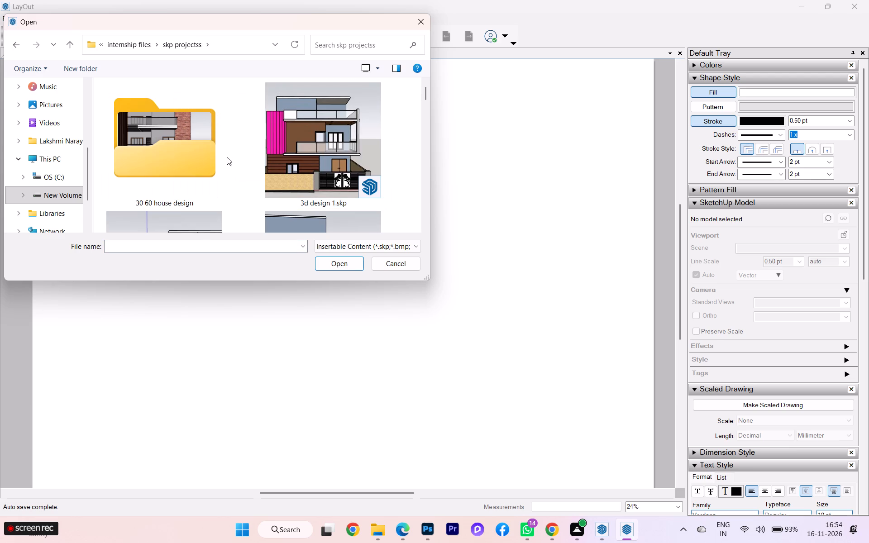
scroll(192, 156, "down", 1)
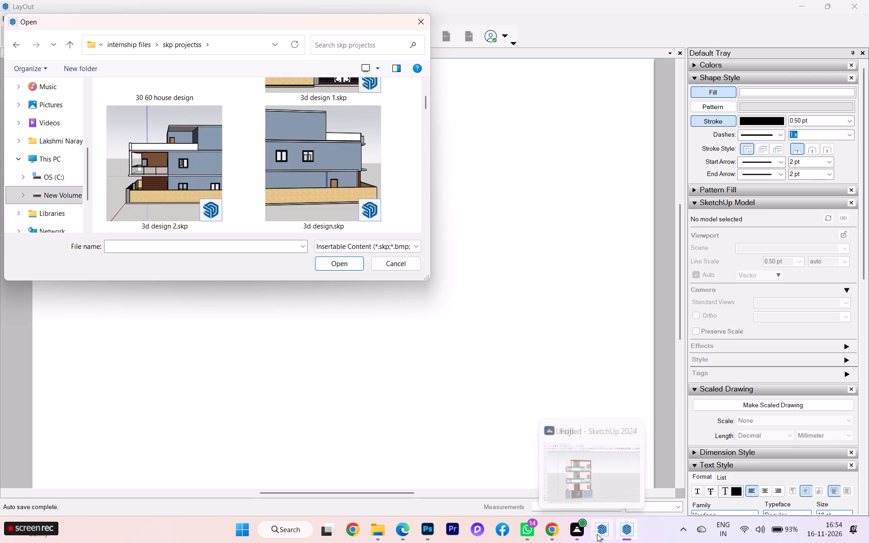
Switch to SketchUp and export the house as the COLLADA 3D model Untitled.dae into the skp projectss folder.
left_click(593, 477)
left_click(13, 20)
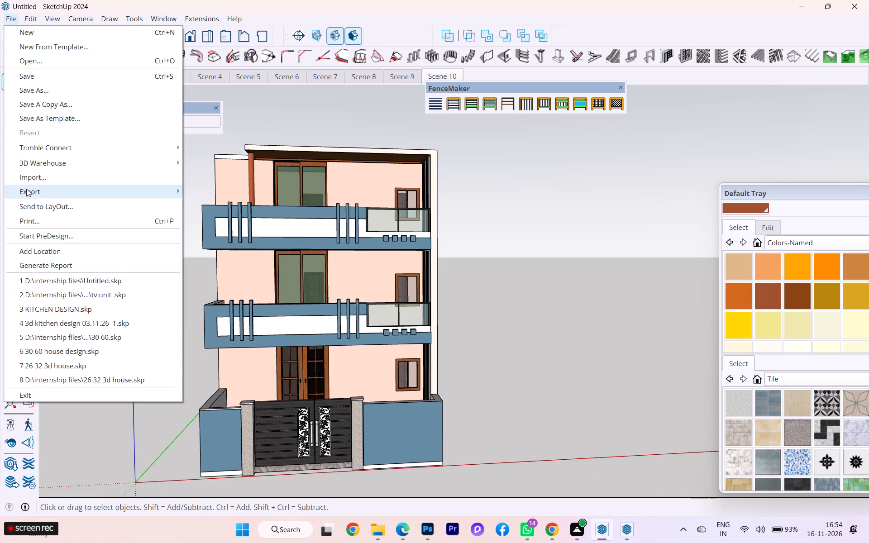
left_click(26, 189)
left_click(210, 191)
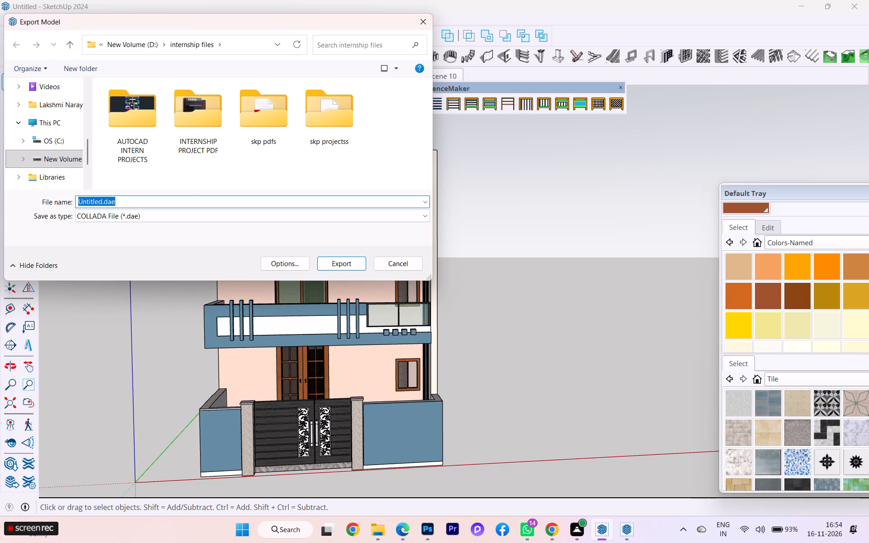
left_click(126, 214)
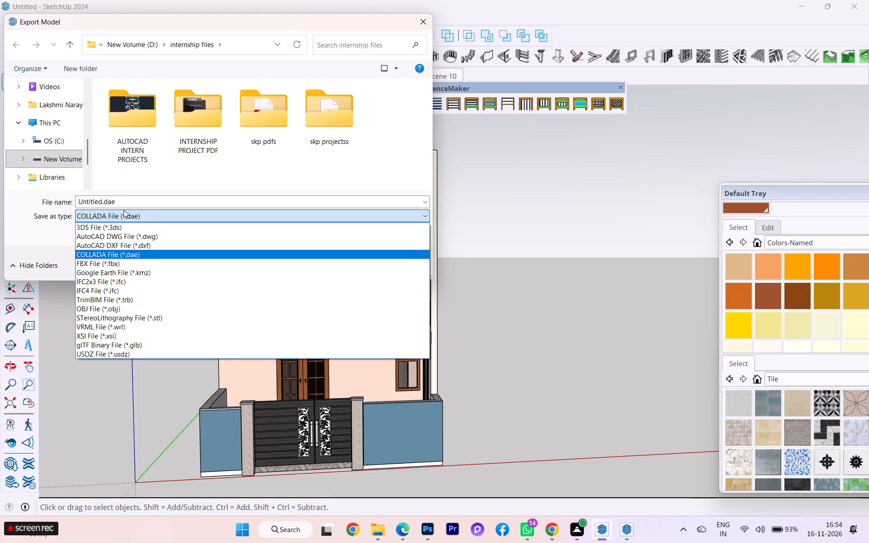
double_click(339, 132)
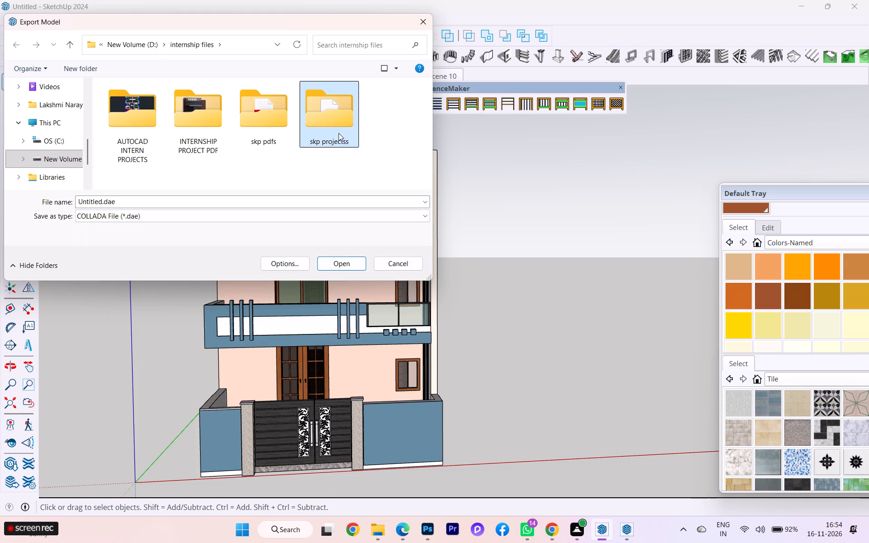
double_click(339, 133)
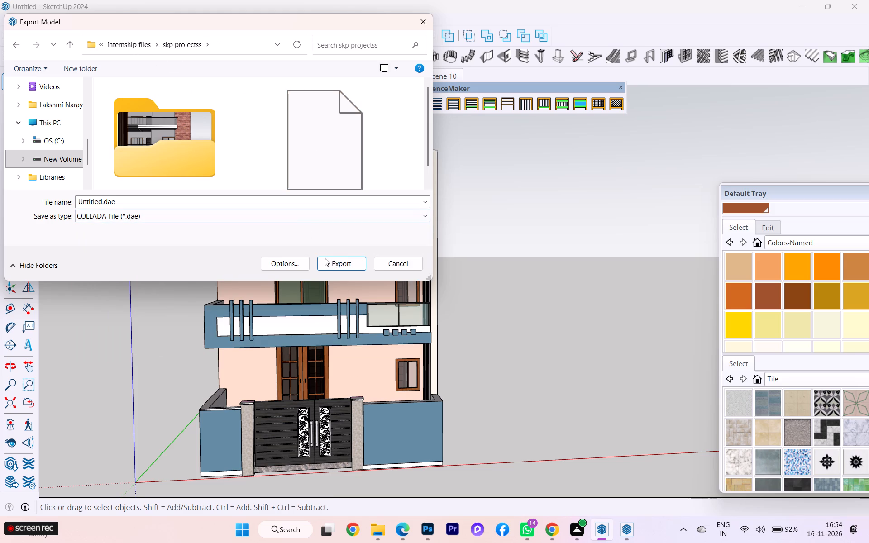
scroll(196, 146, "down", 2)
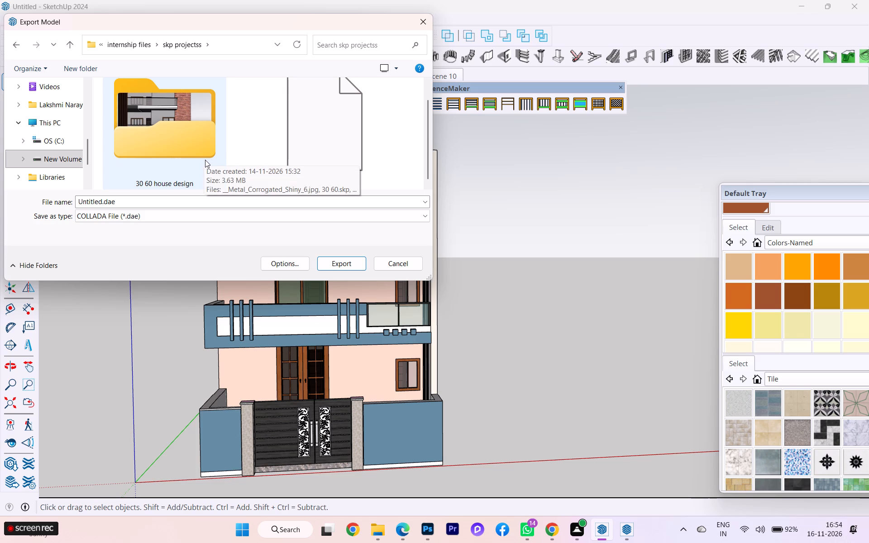
left_click(346, 265)
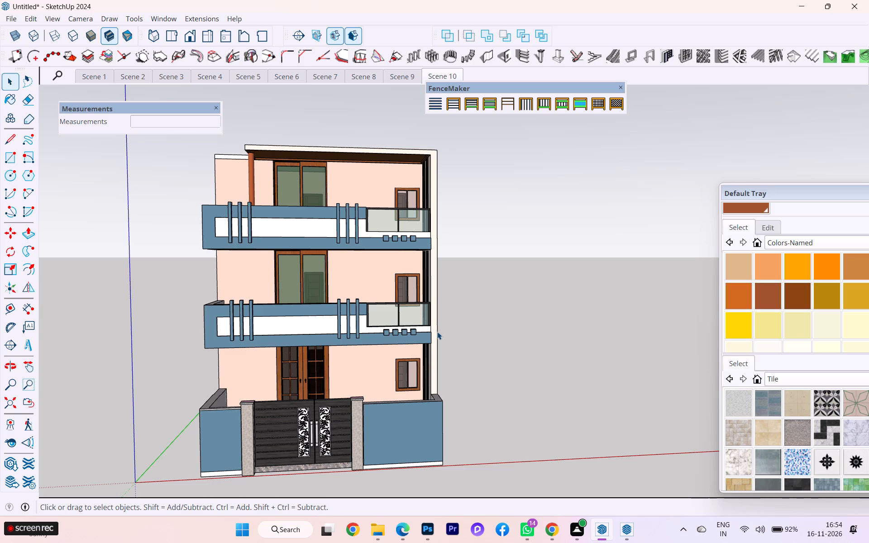
Switch back to LayOut and look through the skp projectss folder for the house model to insert.
left_click(623, 477)
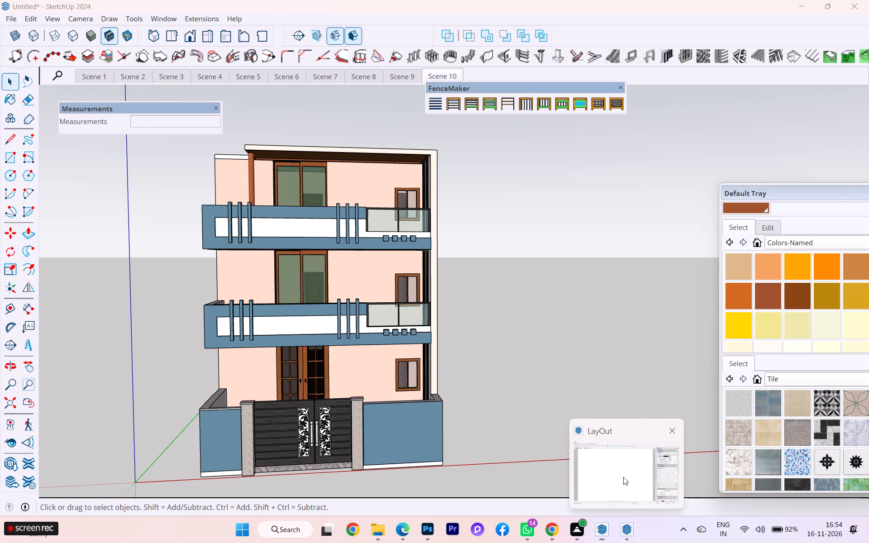
scroll(210, 188, "down", 2)
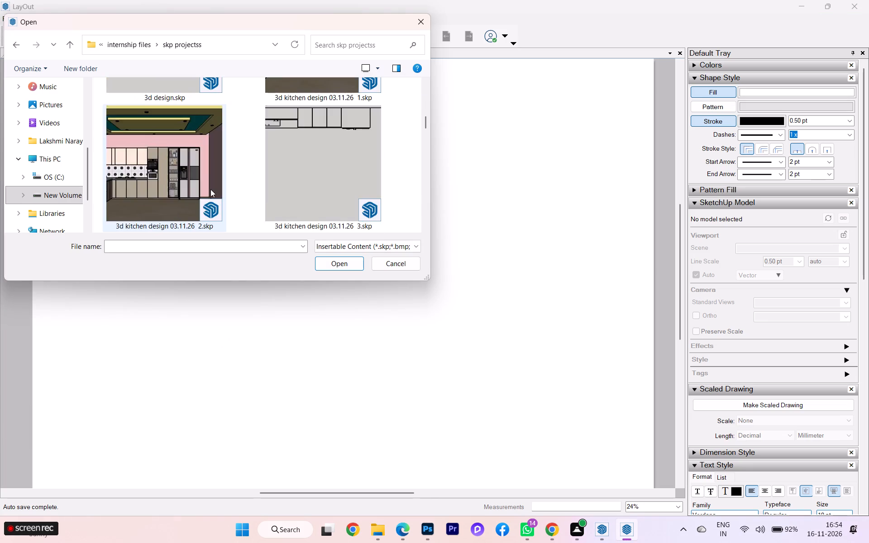
scroll(210, 189, "up", 6)
scroll(193, 168, "down", 1)
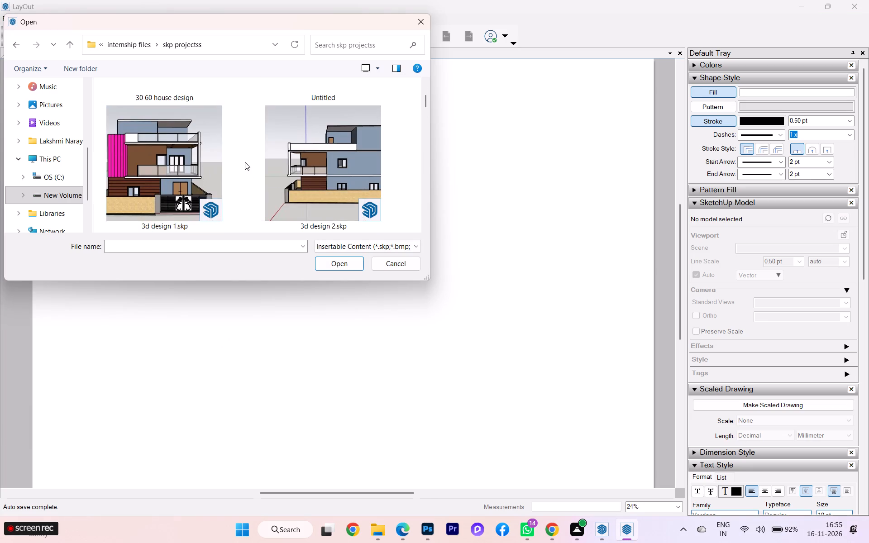
scroll(245, 162, "up", 1)
Show all file types in the insert dialog and reopen the skp projectss folder from internship files.
left_click(348, 248)
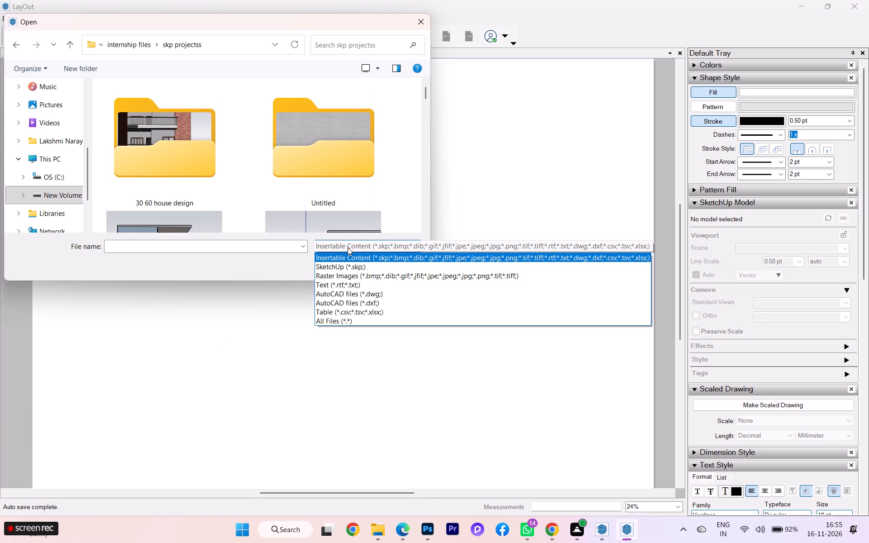
left_click(336, 322)
scroll(203, 184, "up", 1)
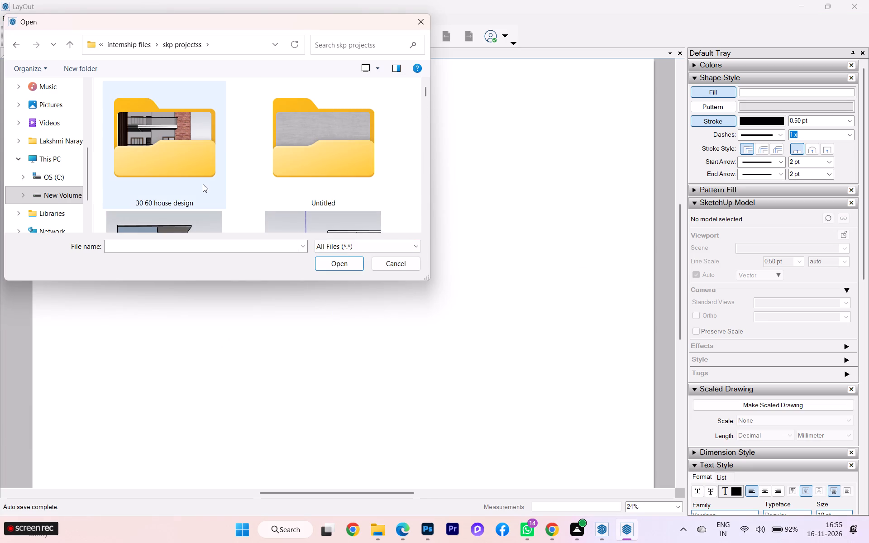
scroll(203, 184, "up", 2)
scroll(298, 199, "up", 1)
scroll(329, 202, "down", 1)
scroll(331, 195, "up", 3)
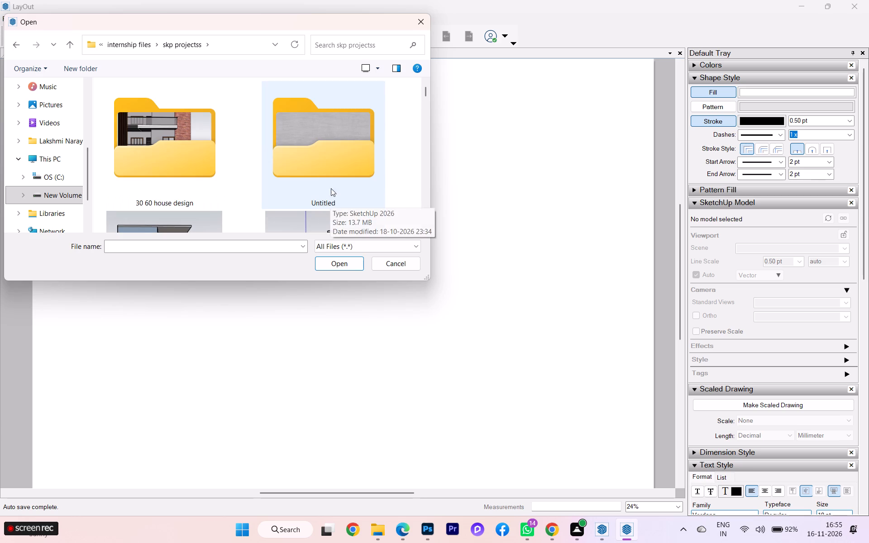
scroll(293, 151, "up", 3)
left_click(133, 45)
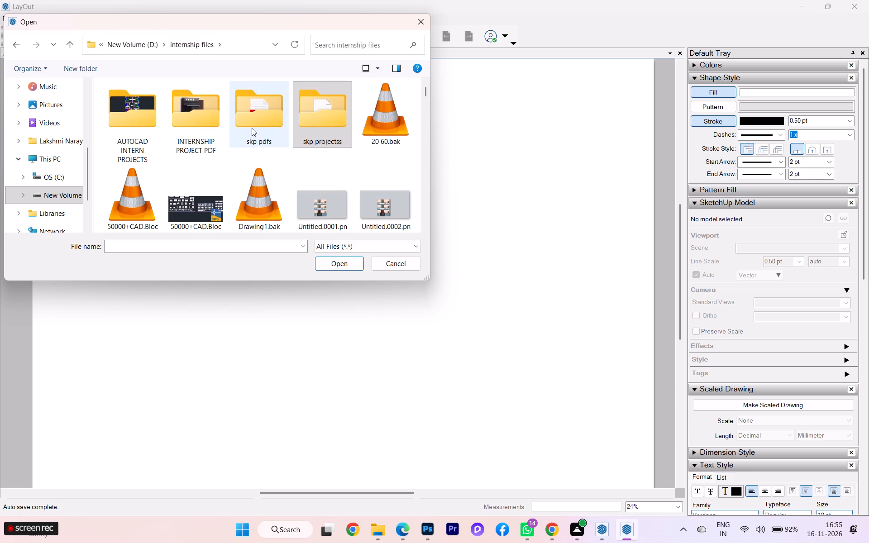
left_click(334, 132)
left_click(334, 132)
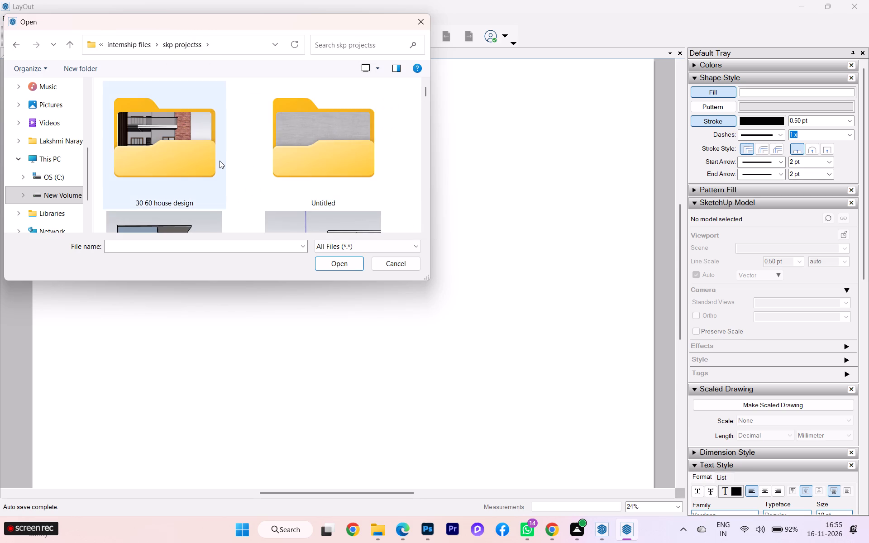
Look through all files in the skp projectss folder for the exported house model, and close the dialog without inserting anything.
scroll(220, 161, "down", 1)
scroll(220, 162, "up", 2)
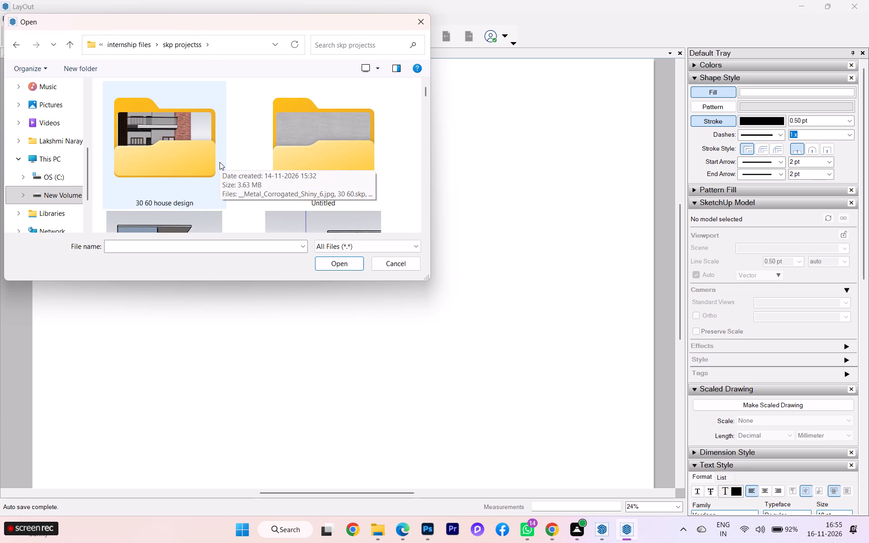
scroll(220, 162, "down", 1)
scroll(220, 162, "up", 1)
scroll(220, 162, "down", 2)
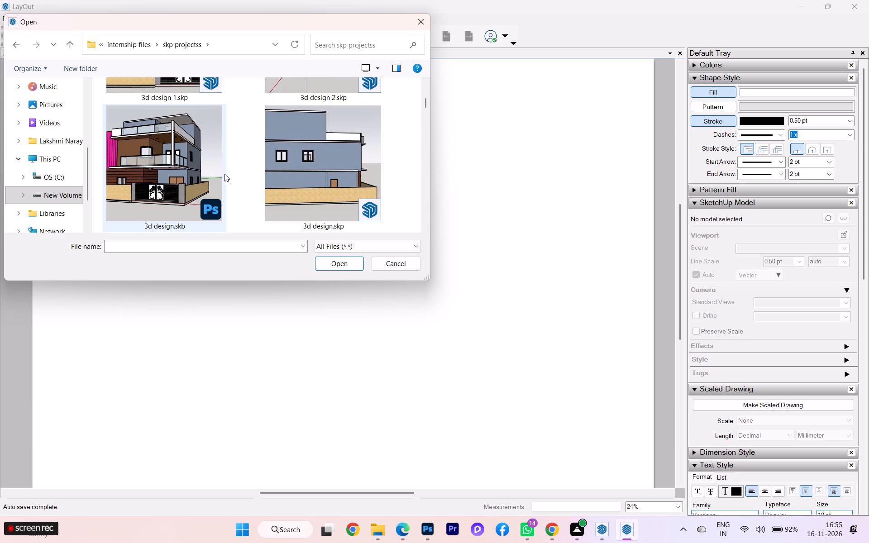
scroll(253, 181, "down", 2)
scroll(253, 181, "up", 2)
scroll(253, 181, "down", 1)
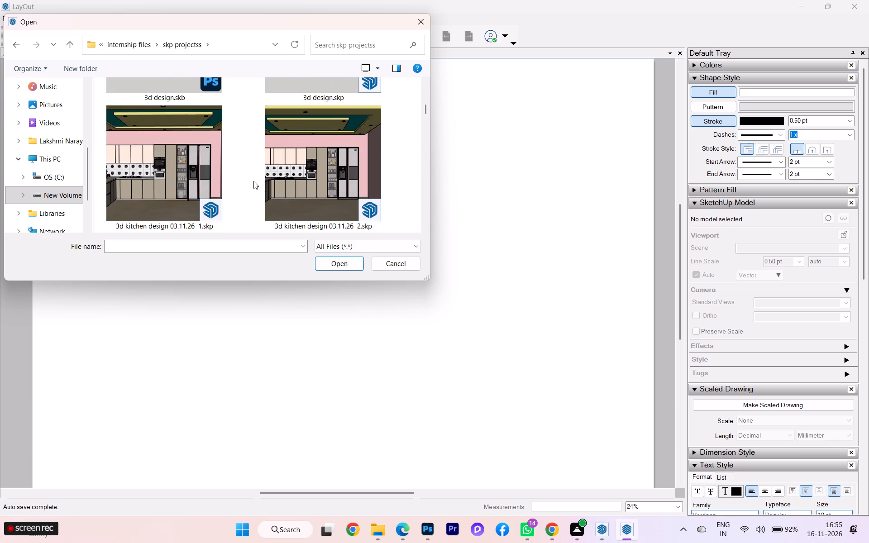
scroll(253, 181, "down", 3)
scroll(253, 181, "up", 1)
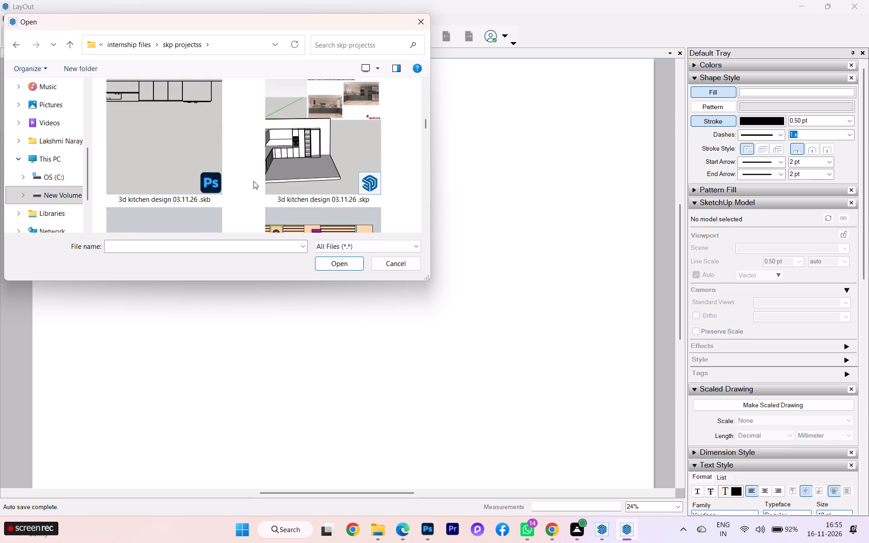
scroll(253, 181, "down", 3)
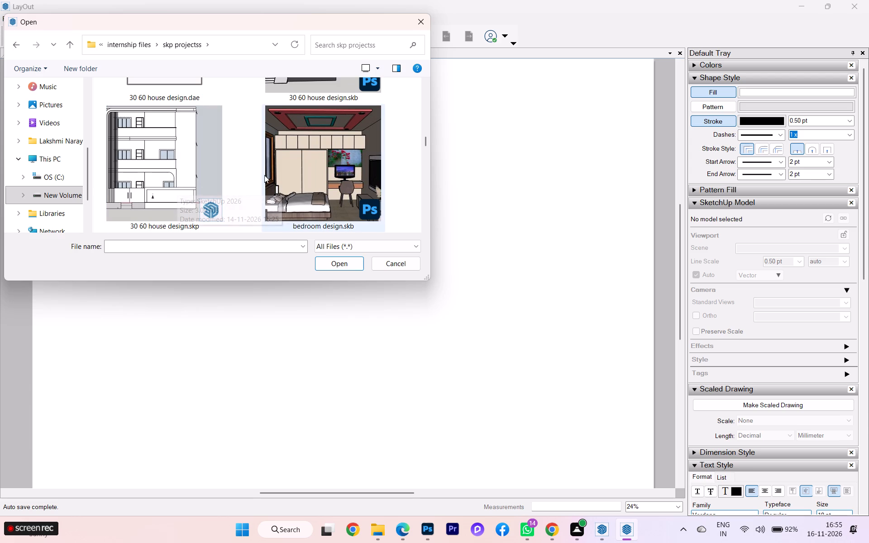
scroll(313, 176, "down", 4)
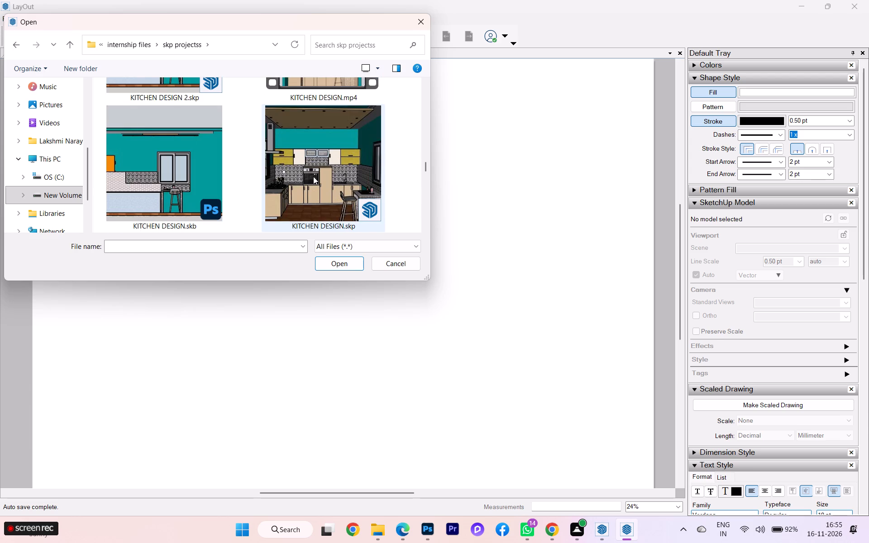
scroll(313, 176, "down", 1)
scroll(313, 176, "up", 1)
scroll(313, 176, "down", 6)
scroll(313, 176, "up", 1)
scroll(313, 176, "down", 1)
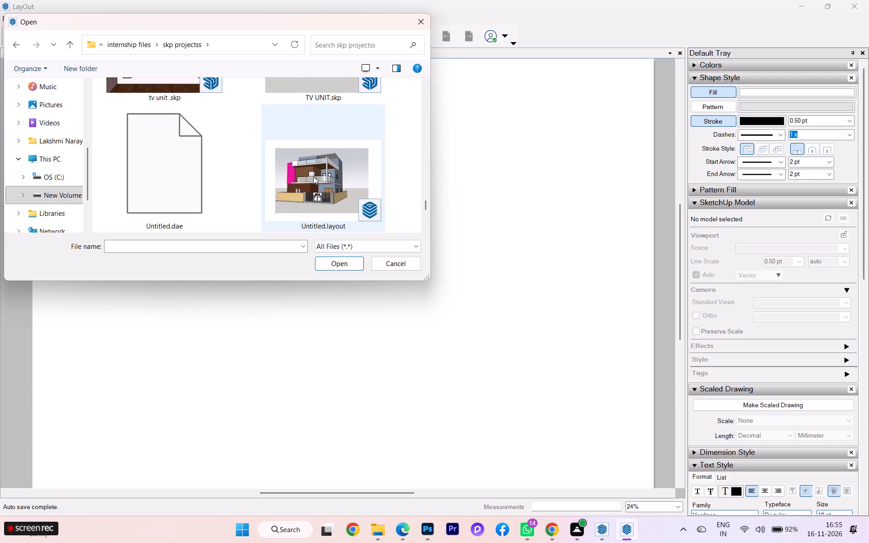
scroll(313, 176, "down", 2)
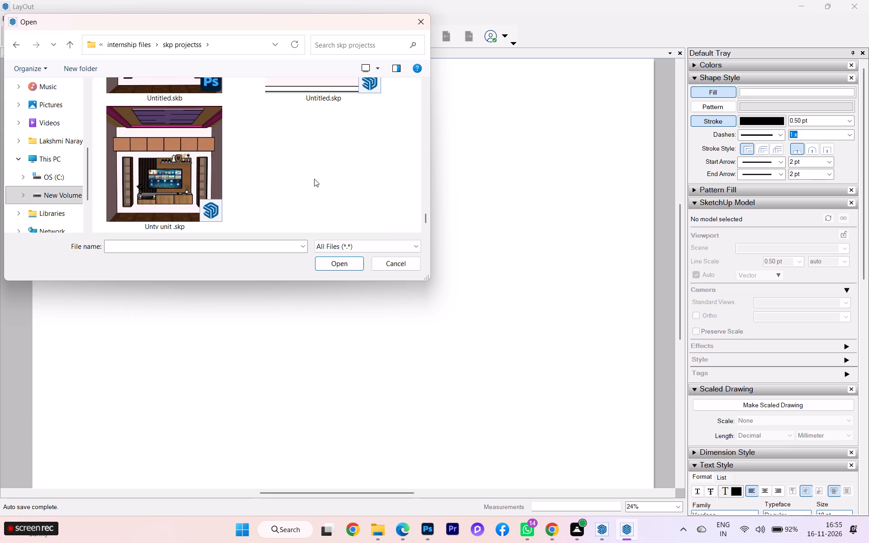
scroll(318, 187, "down", 5)
scroll(330, 197, "up", 2)
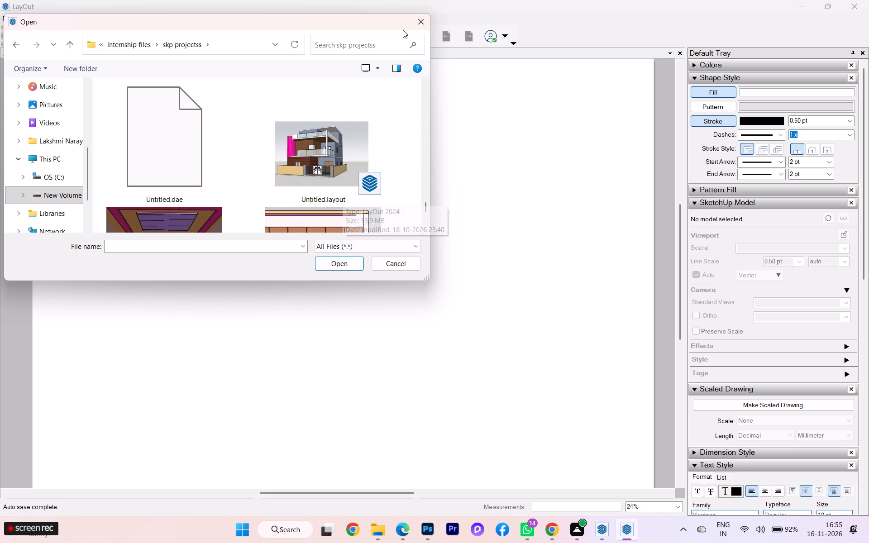
left_click(422, 14)
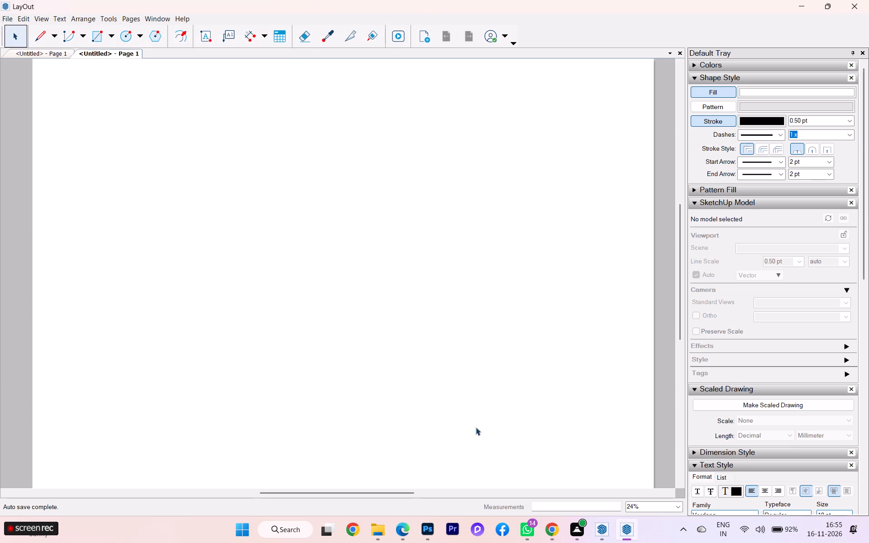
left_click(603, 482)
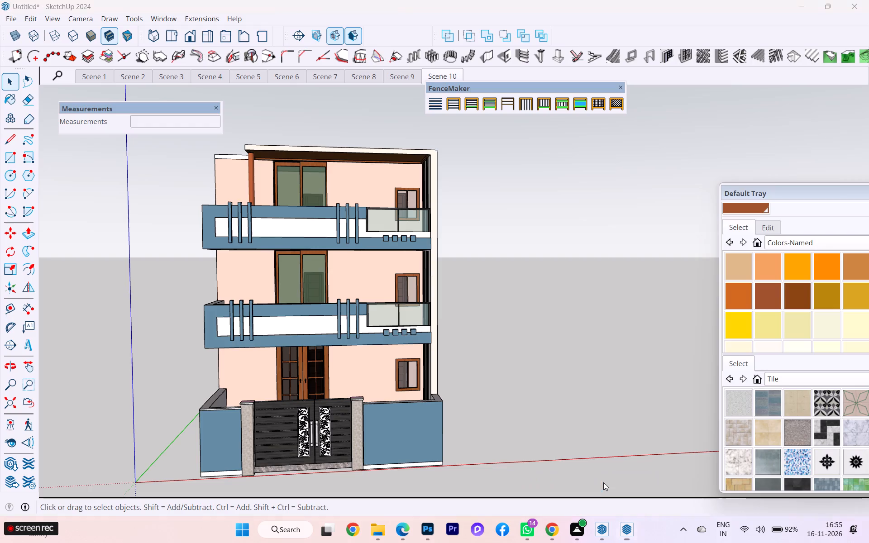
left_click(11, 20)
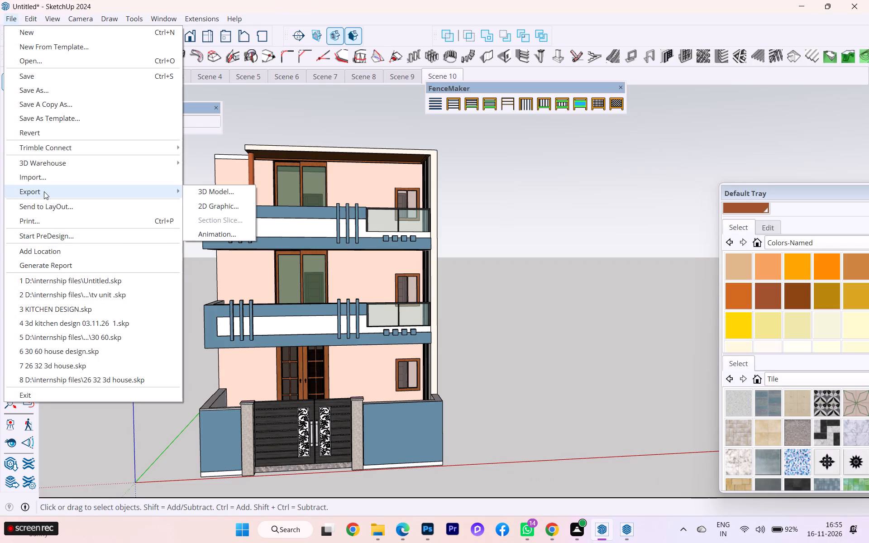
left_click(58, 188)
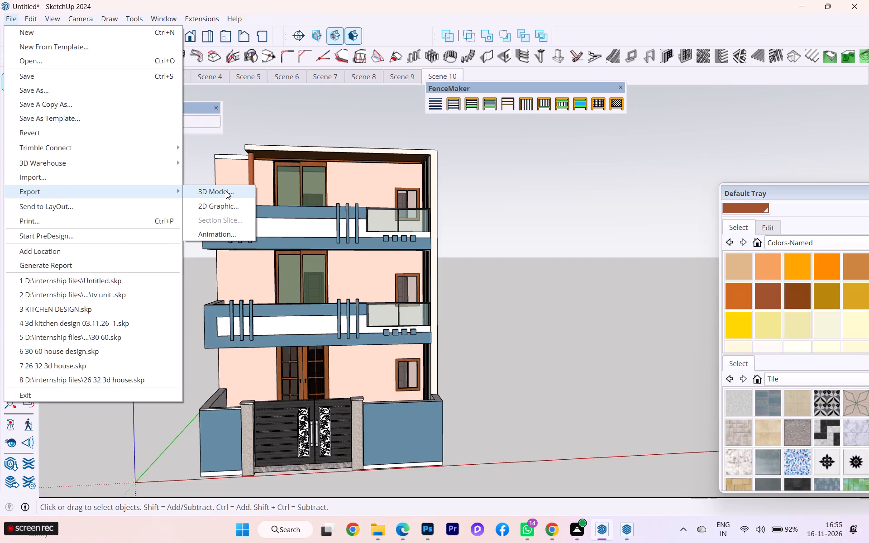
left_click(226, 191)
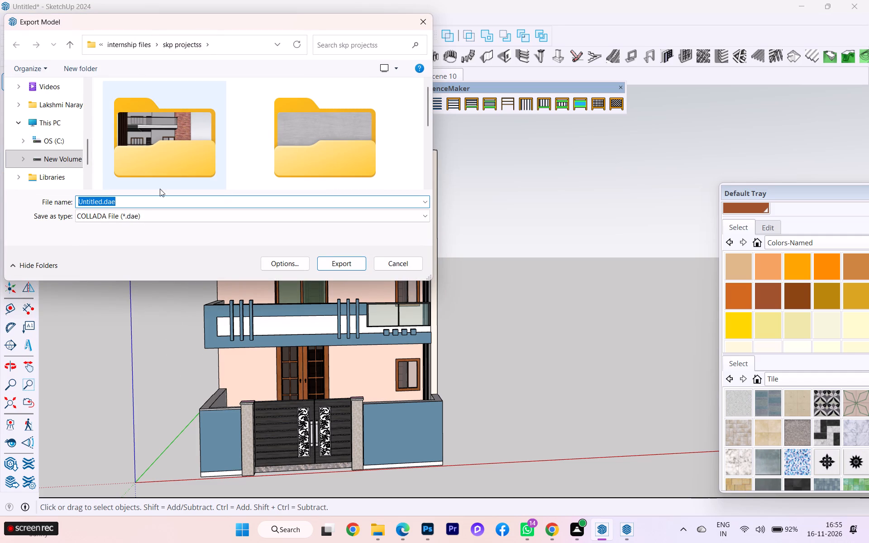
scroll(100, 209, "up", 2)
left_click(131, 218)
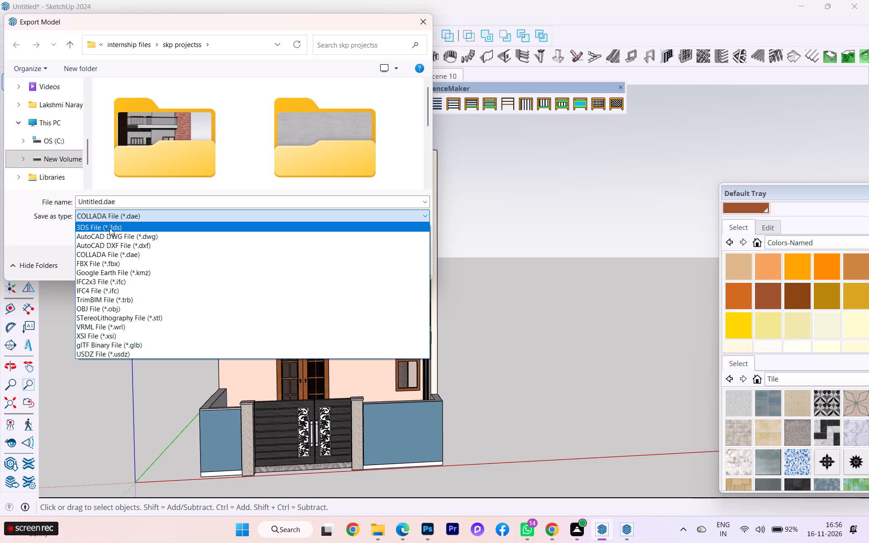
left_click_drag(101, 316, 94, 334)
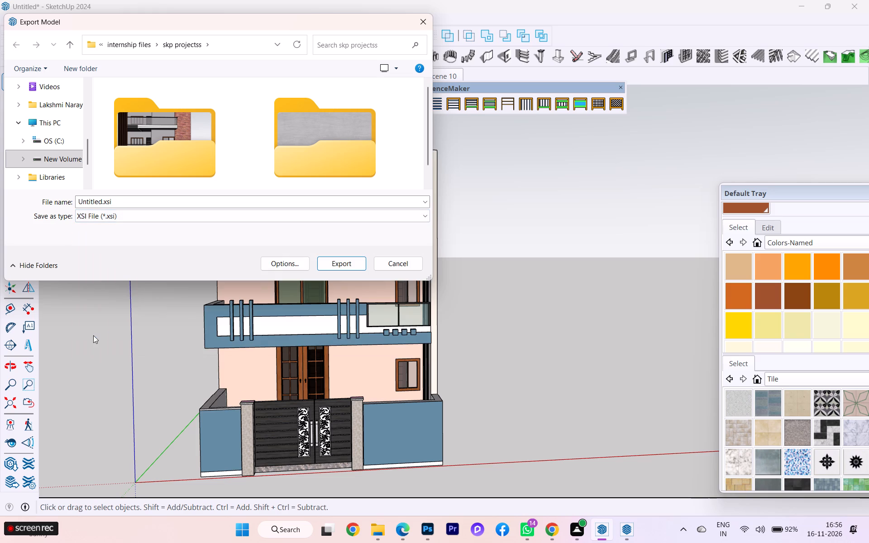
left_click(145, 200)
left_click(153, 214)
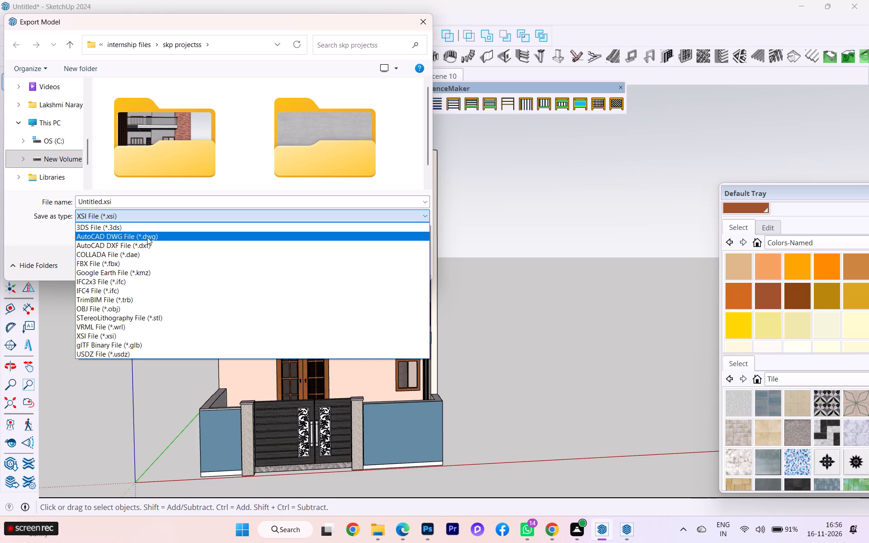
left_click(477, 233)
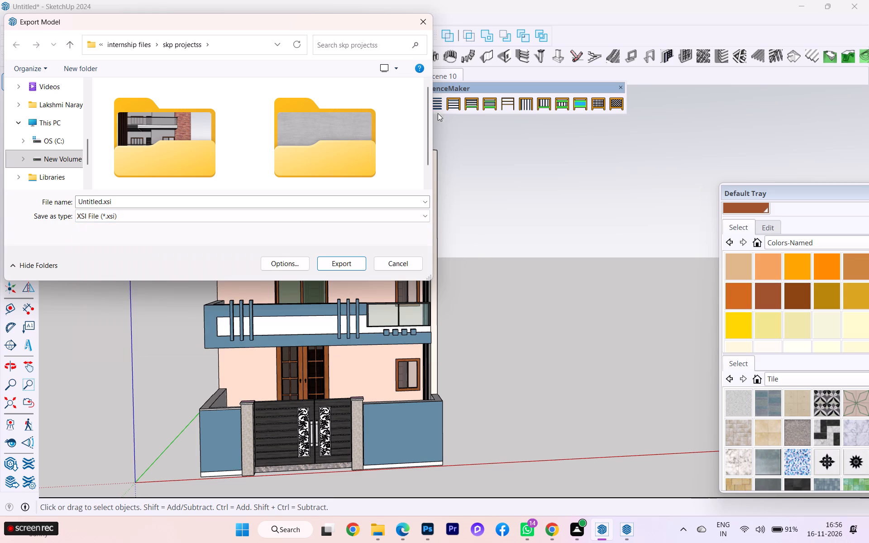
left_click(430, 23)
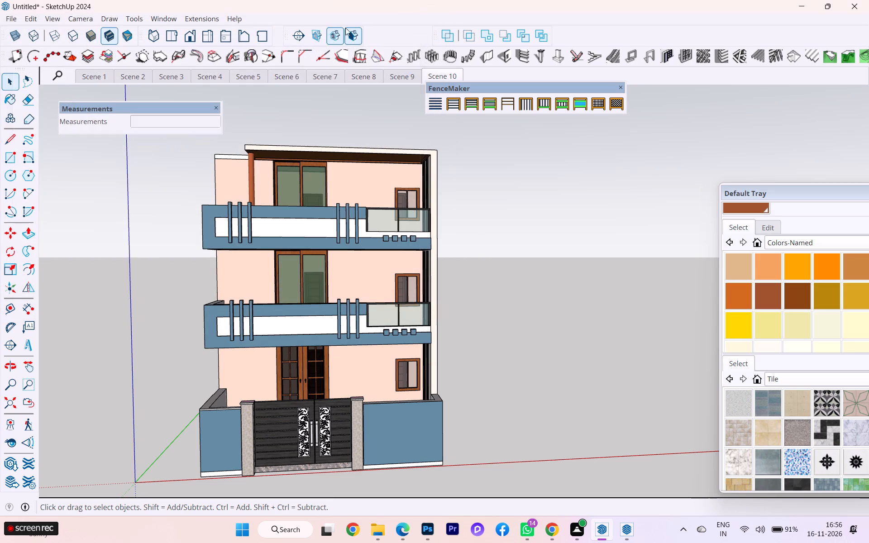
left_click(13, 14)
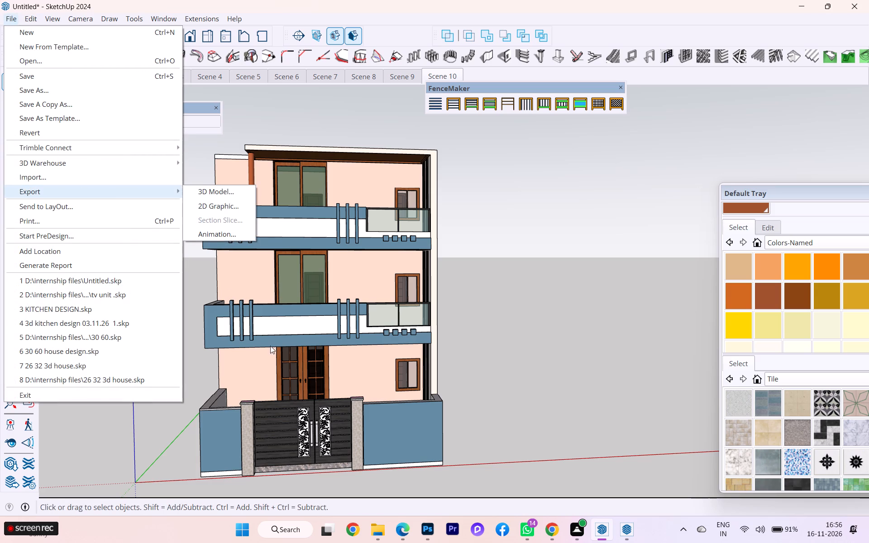
Switch to File Explorer and examine the rendered house images in internship files, including Untitled.0009.png, Untitled.0006.png, Untitled.0002.png and Untitled.0001.png.
left_click(379, 529)
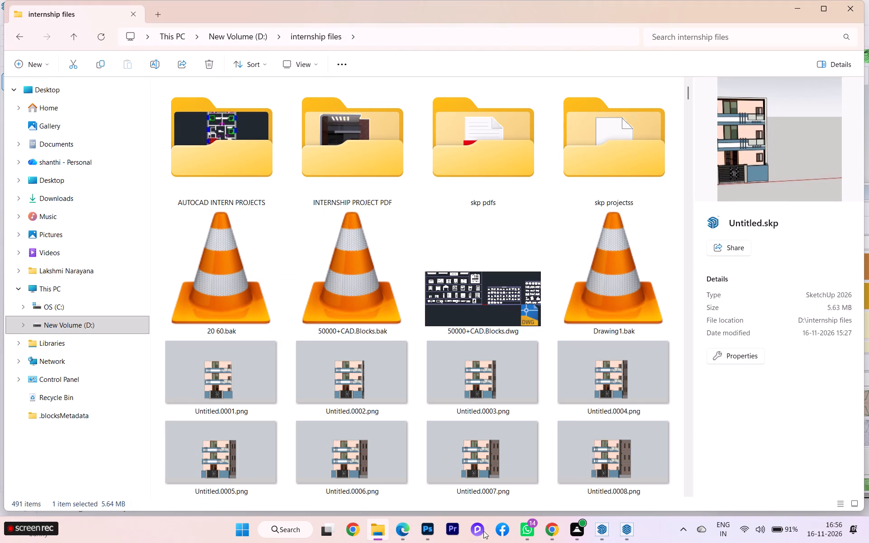
scroll(374, 421, "down", 1)
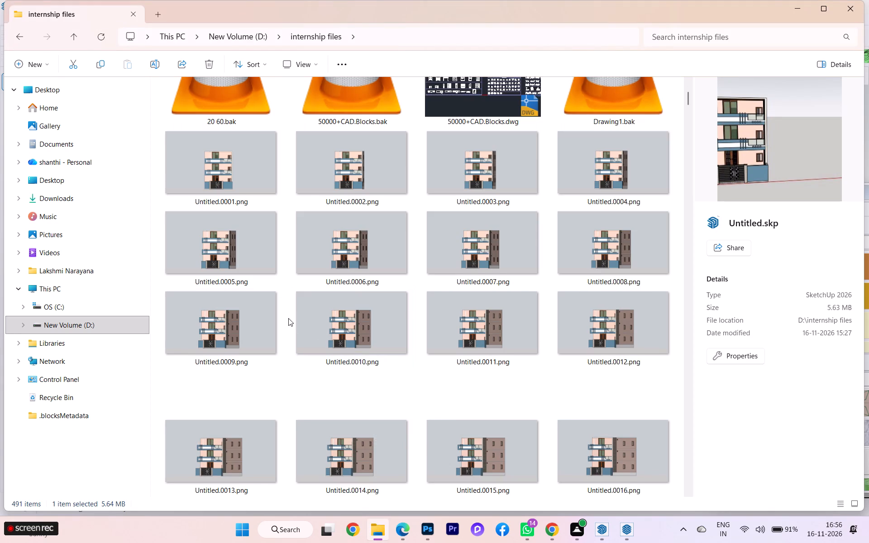
double_click(210, 327)
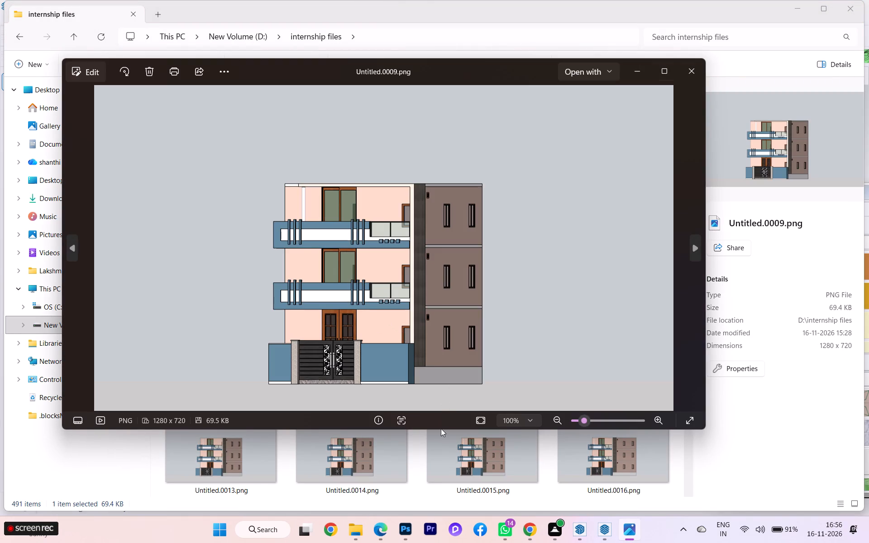
left_click(443, 455)
double_click(365, 341)
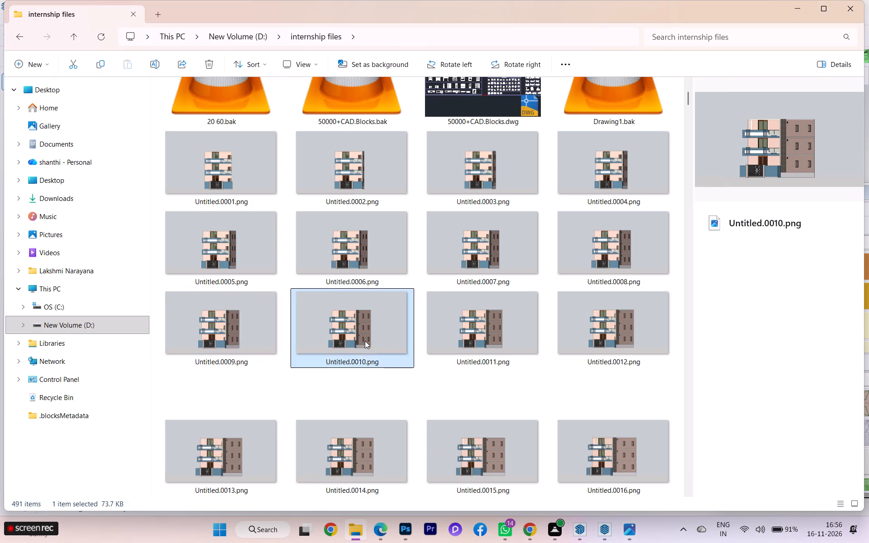
left_click(409, 467)
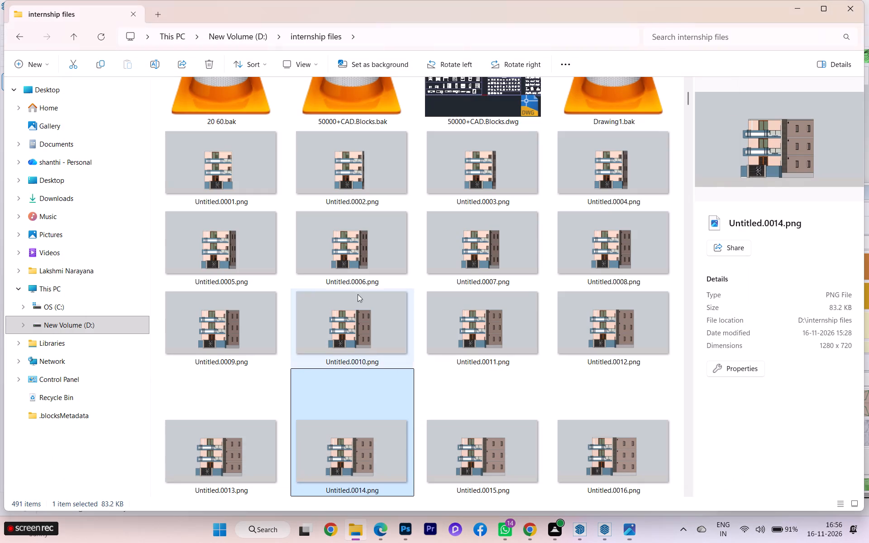
double_click(327, 232)
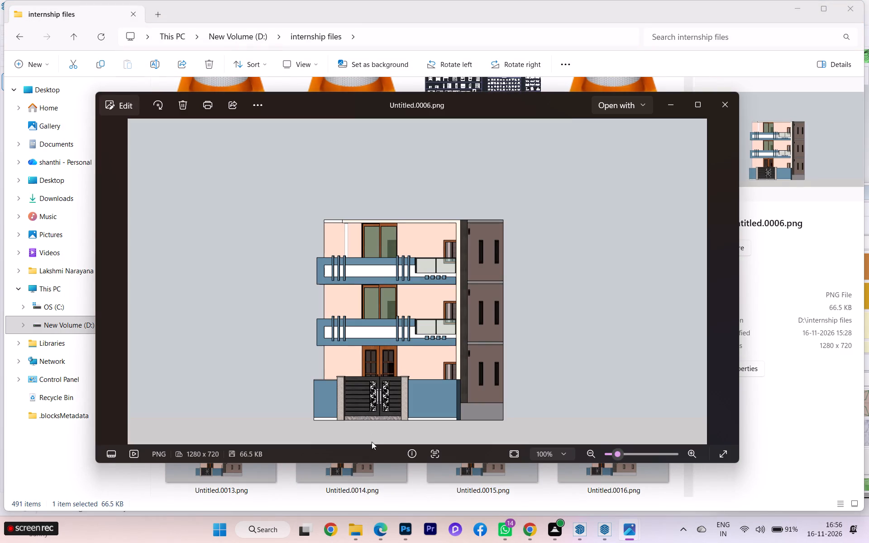
left_click(753, 324)
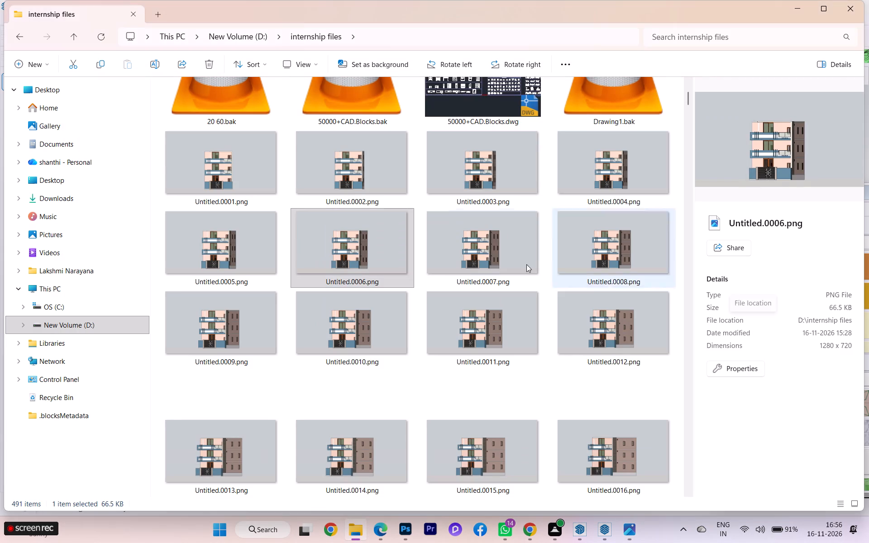
double_click(325, 162)
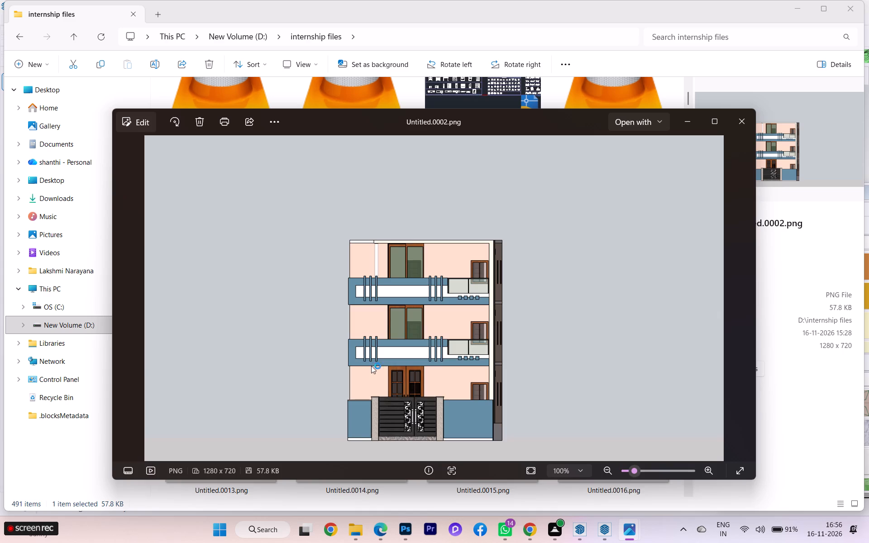
left_click(777, 287)
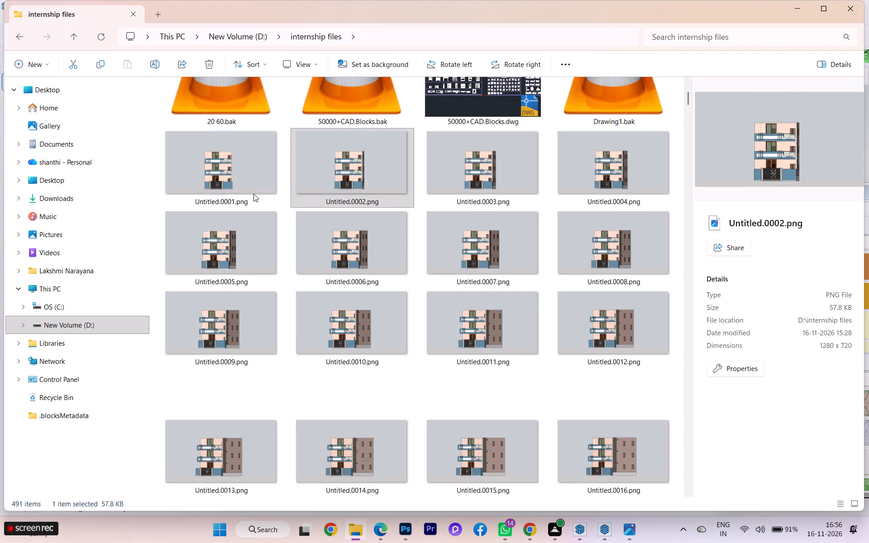
double_click(219, 171)
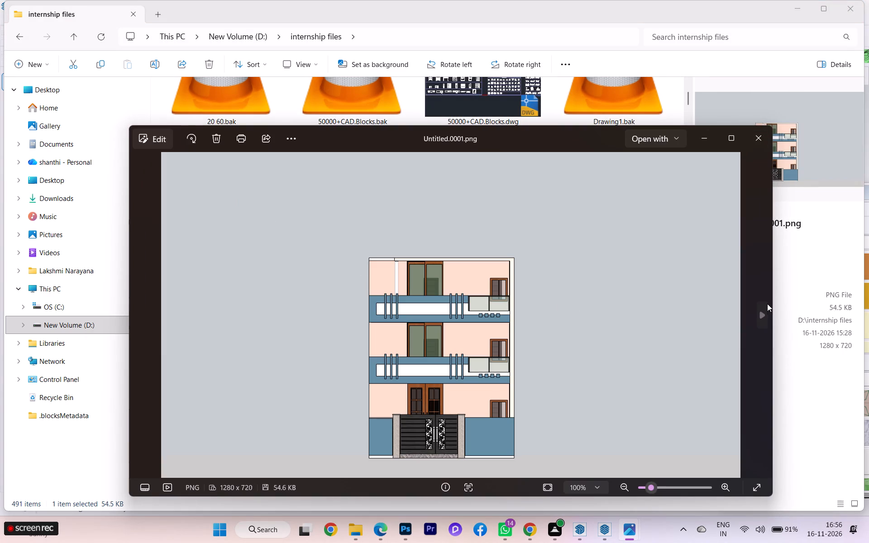
Look through the Untitled .png frames of the house in the internship files folder.
left_click(790, 280)
scroll(555, 303, "down", 7)
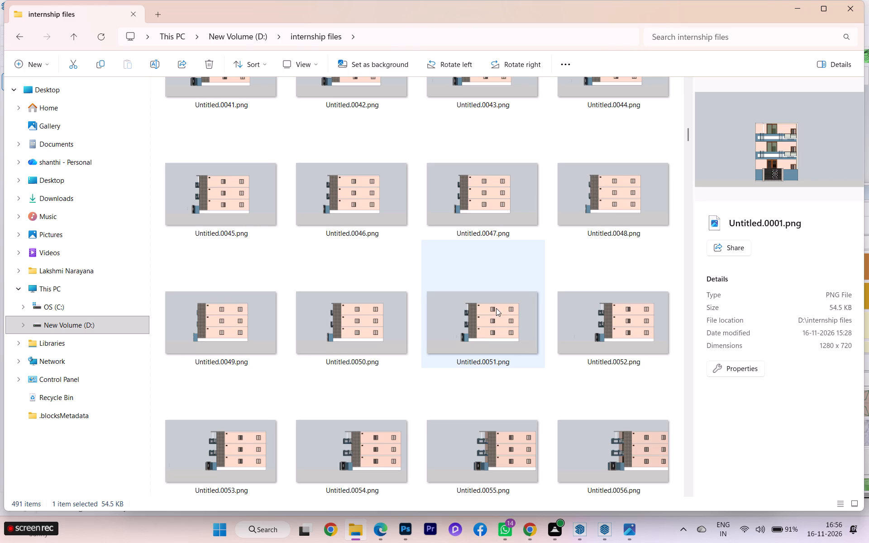
scroll(492, 308, "down", 1)
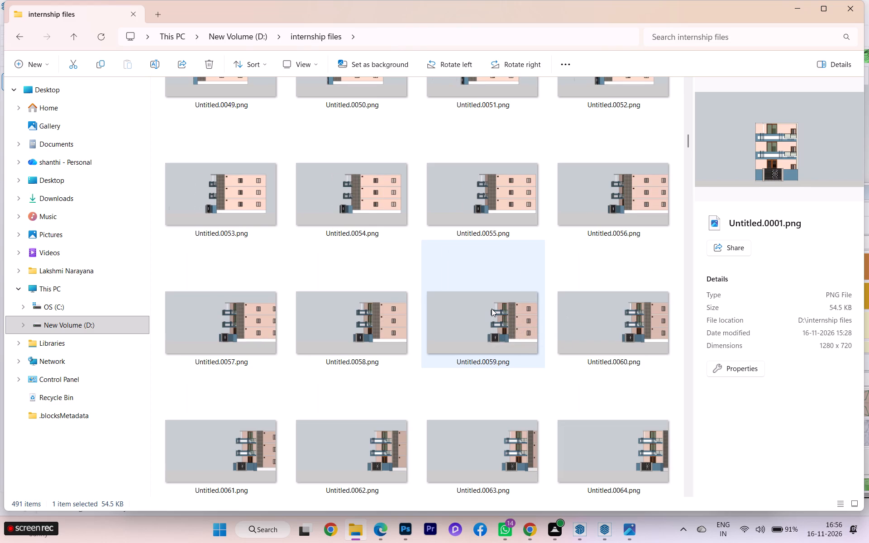
scroll(492, 309, "up", 3)
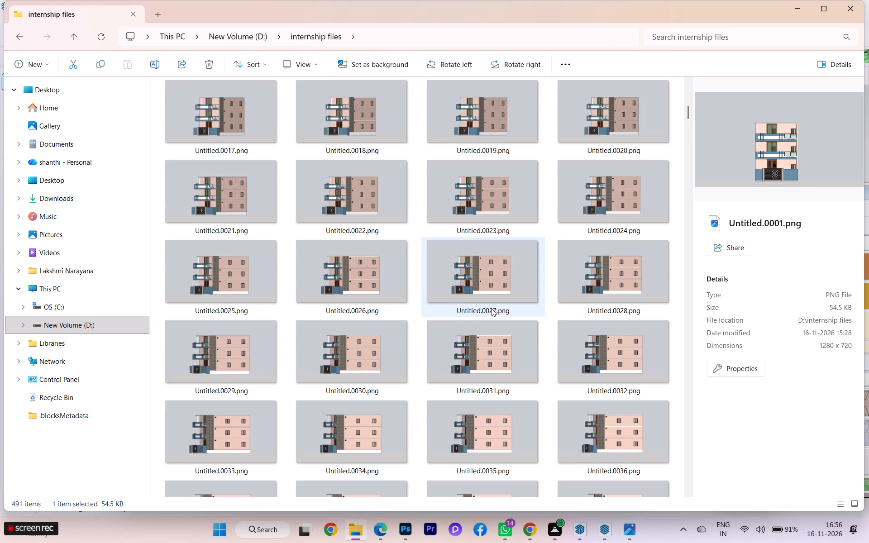
scroll(492, 309, "up", 3)
scroll(492, 309, "down", 2)
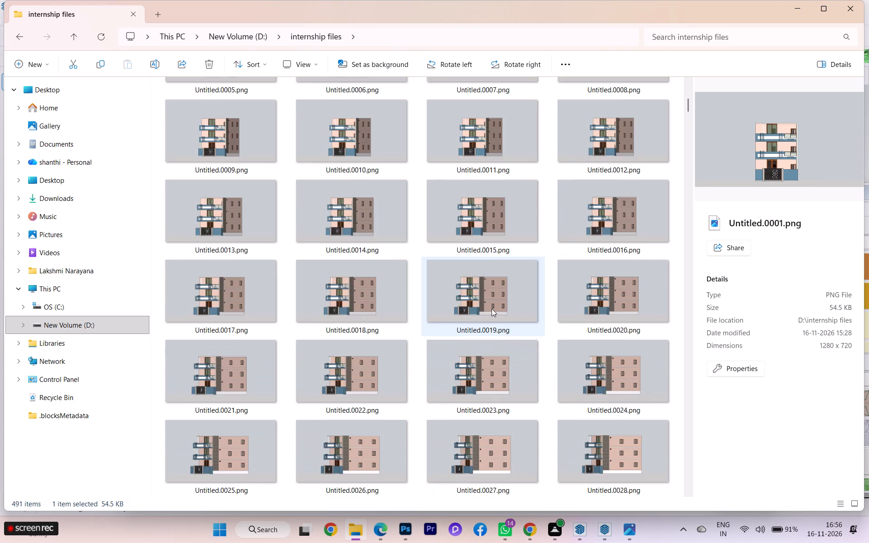
scroll(492, 309, "down", 4)
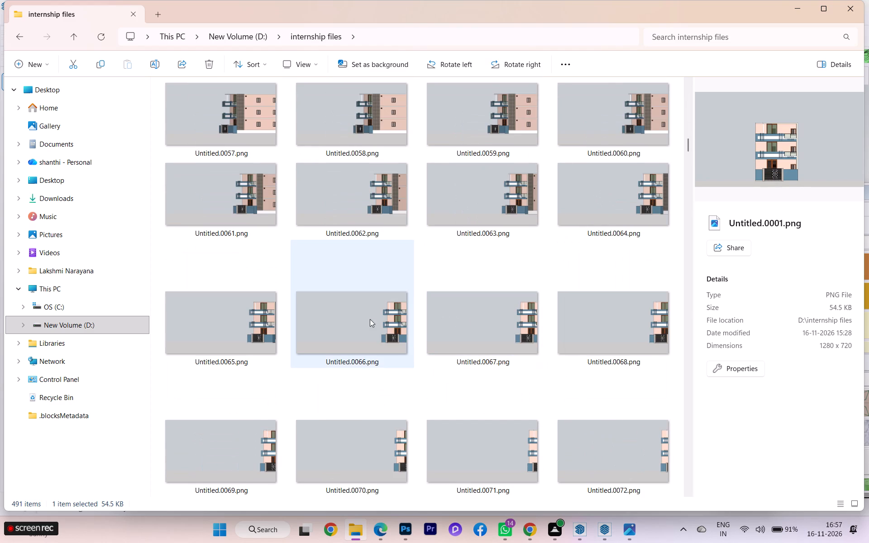
Delete everything in internship files except the four folders, the three .bak files and 50000+CAD.Blocks.dwg.
left_click(319, 330)
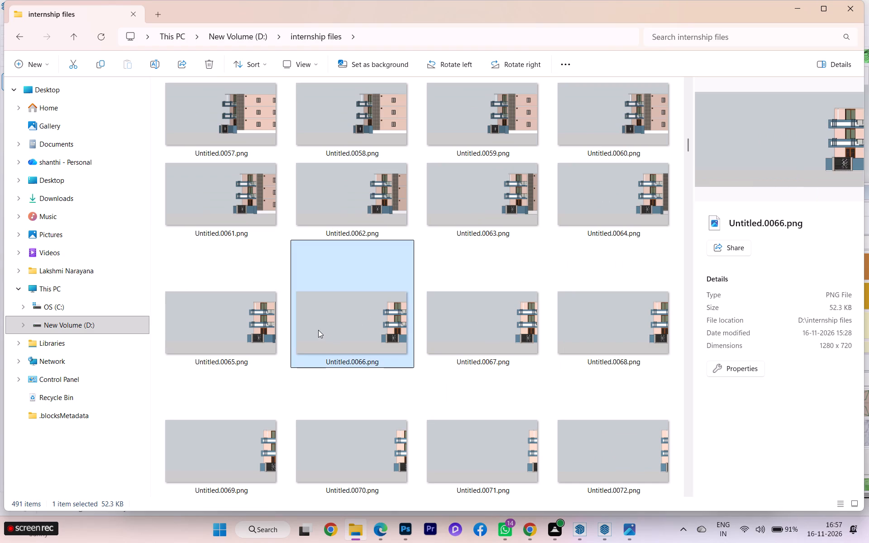
key("ctrl+a")
scroll(329, 350, "down", 1)
scroll(329, 351, "up", 3)
scroll(331, 352, "down", 8)
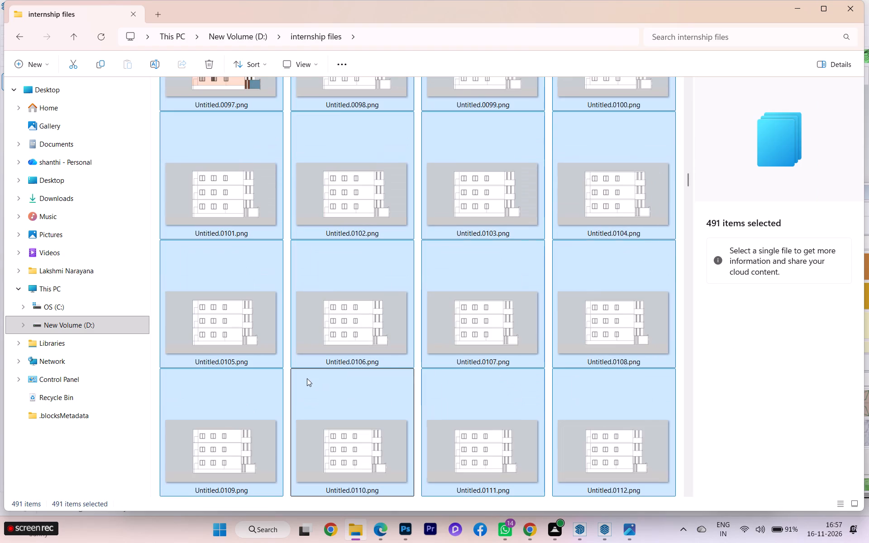
scroll(307, 378, "down", 1)
scroll(307, 378, "up", 1)
scroll(307, 378, "down", 5)
scroll(379, 383, "down", 2)
scroll(384, 384, "up", 2)
scroll(386, 384, "down", 7)
scroll(377, 375, "up", 1)
scroll(377, 375, "down", 2)
scroll(377, 375, "up", 6)
scroll(377, 375, "down", 1)
scroll(377, 375, "up", 5)
scroll(377, 375, "down", 2)
scroll(377, 375, "up", 3)
scroll(377, 375, "down", 1)
scroll(377, 375, "up", 2)
scroll(377, 375, "down", 1)
scroll(377, 375, "up", 1)
scroll(377, 375, "down", 3)
scroll(377, 375, "up", 3)
scroll(377, 375, "down", 1)
scroll(377, 375, "up", 1)
scroll(377, 375, "down", 1)
scroll(377, 375, "up", 1)
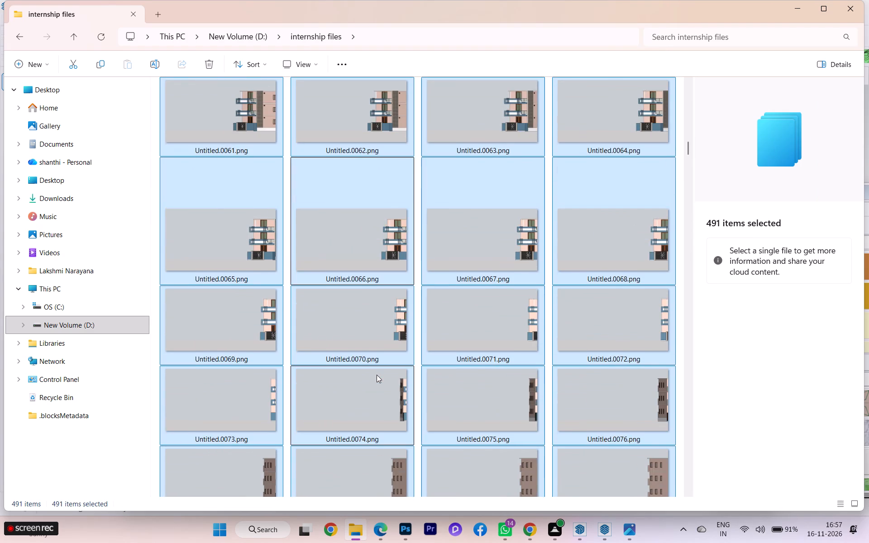
scroll(377, 375, "up", 2)
scroll(377, 375, "down", 1)
scroll(377, 375, "up", 6)
scroll(377, 372, "down", 1)
scroll(377, 372, "up", 2)
scroll(377, 372, "down", 3)
scroll(377, 372, "up", 4)
scroll(377, 372, "down", 1)
scroll(377, 372, "up", 2)
left_click(235, 314, "ctrl")
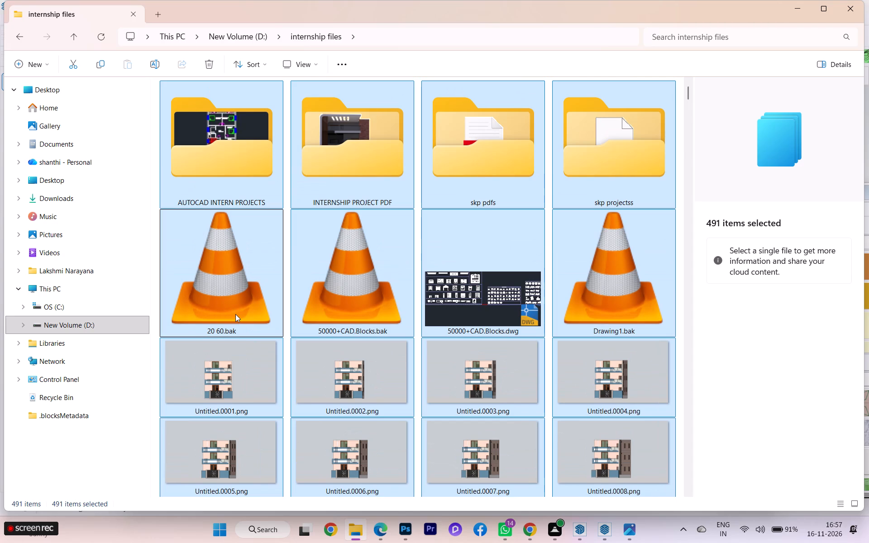
left_click(328, 310, "ctrl")
left_click(463, 300, "ctrl")
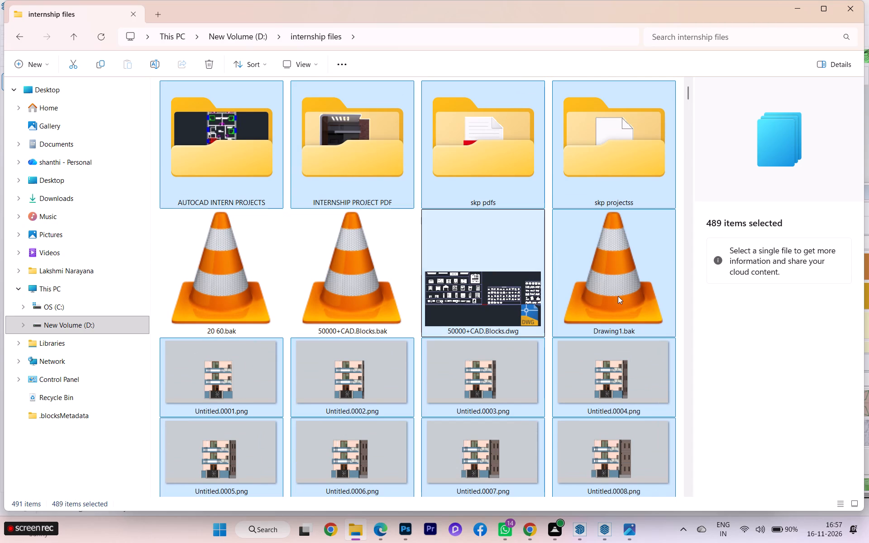
left_click(640, 295, "ctrl")
left_click(598, 167, "ctrl")
left_click(473, 188, "ctrl")
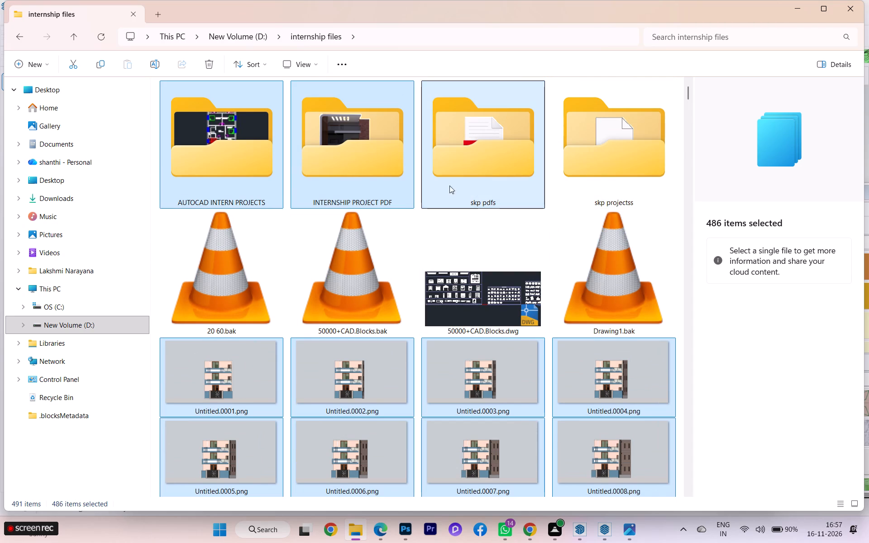
left_click(401, 186, "ctrl")
left_click(240, 190, "ctrl")
scroll(340, 338, "down", 2)
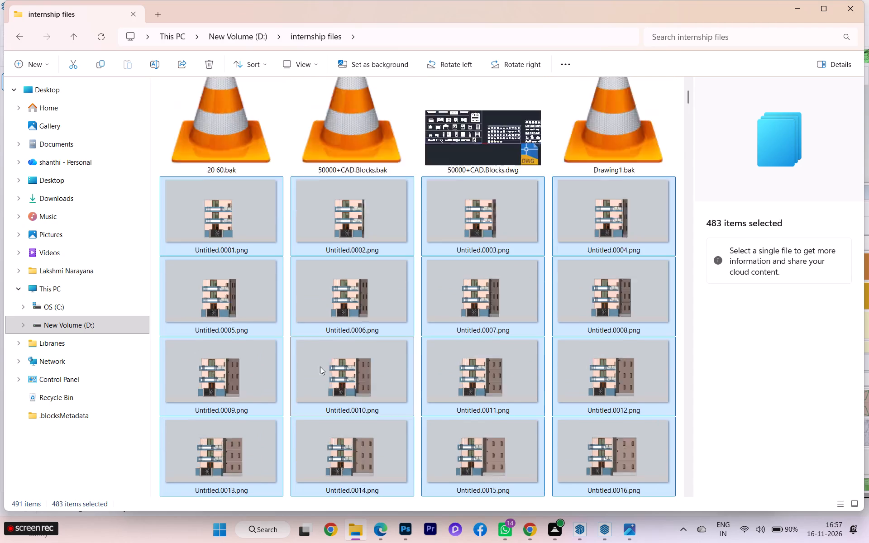
scroll(379, 335, "up", 7)
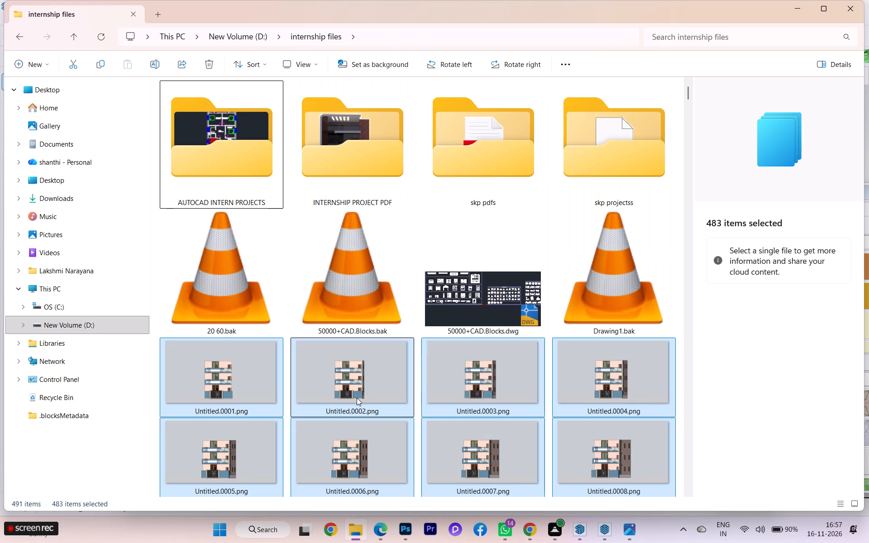
right_click(356, 398)
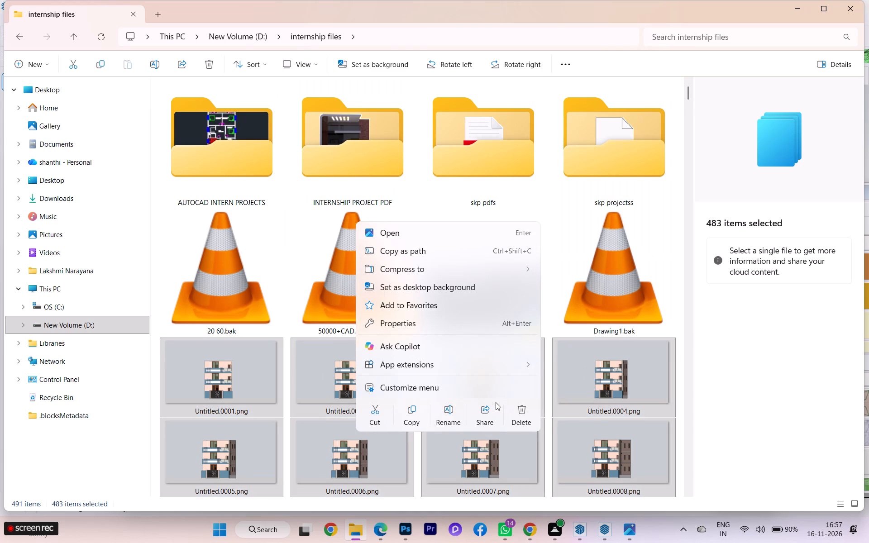
left_click(515, 416)
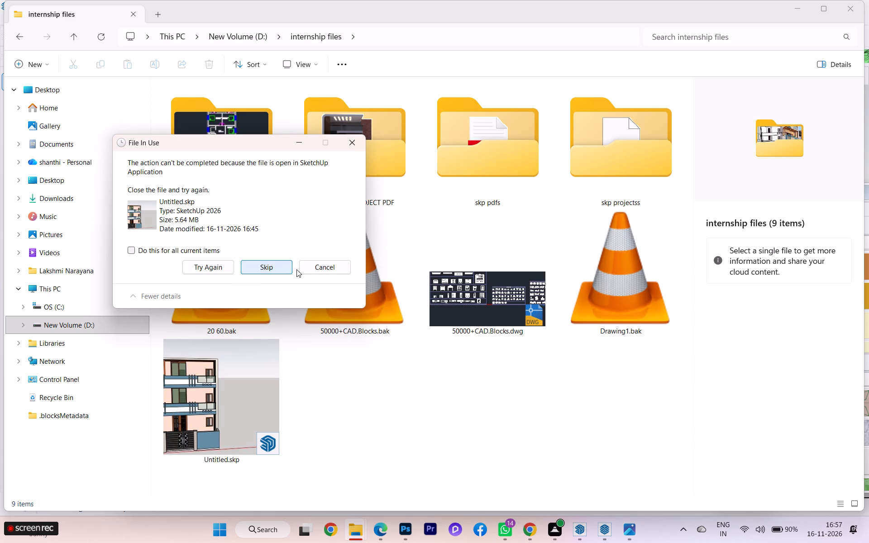
left_click(353, 138)
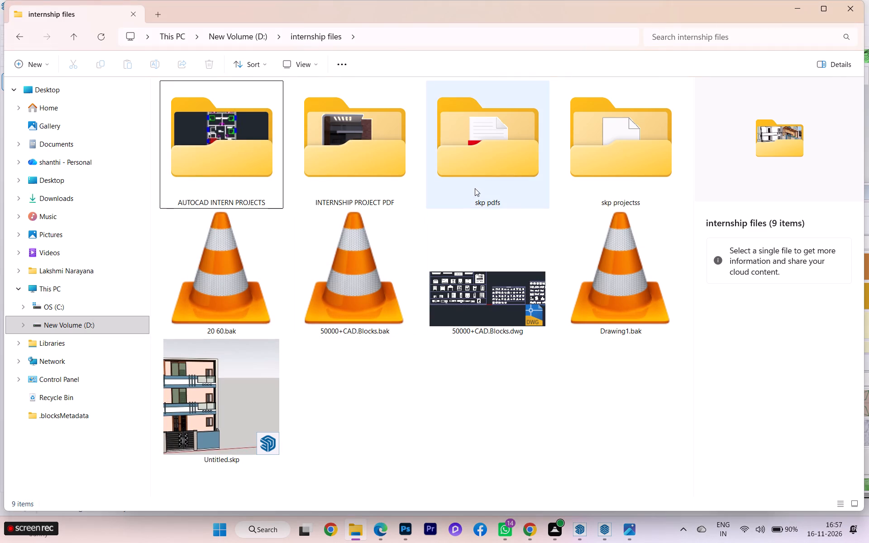
Open Untitled.skp from the internship files folder.
double_click(232, 413)
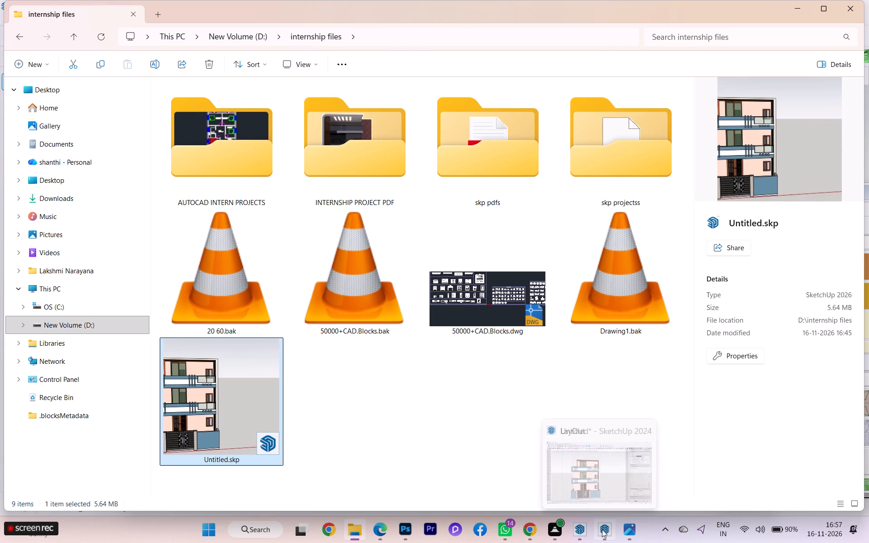
Switch to LayOut and insert Untitled.skp from internship files into the blank page.
left_click(574, 479)
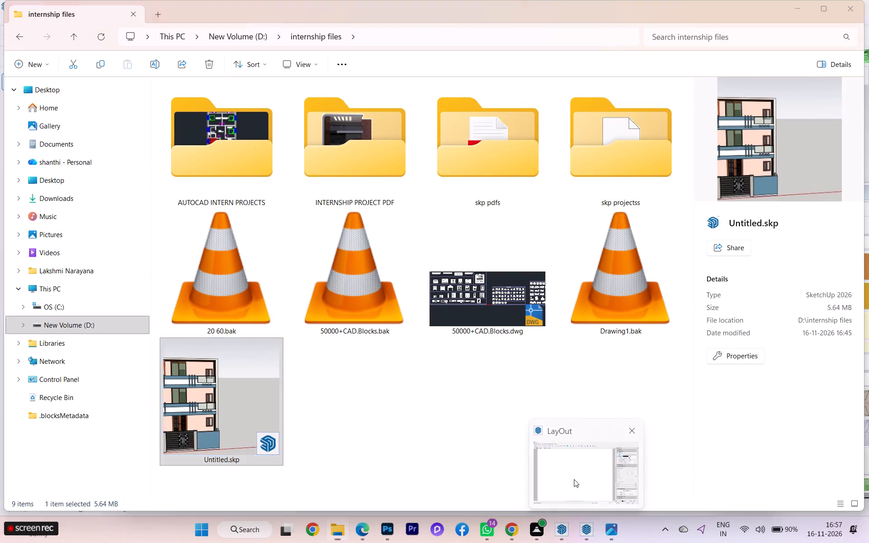
left_click(2, 16)
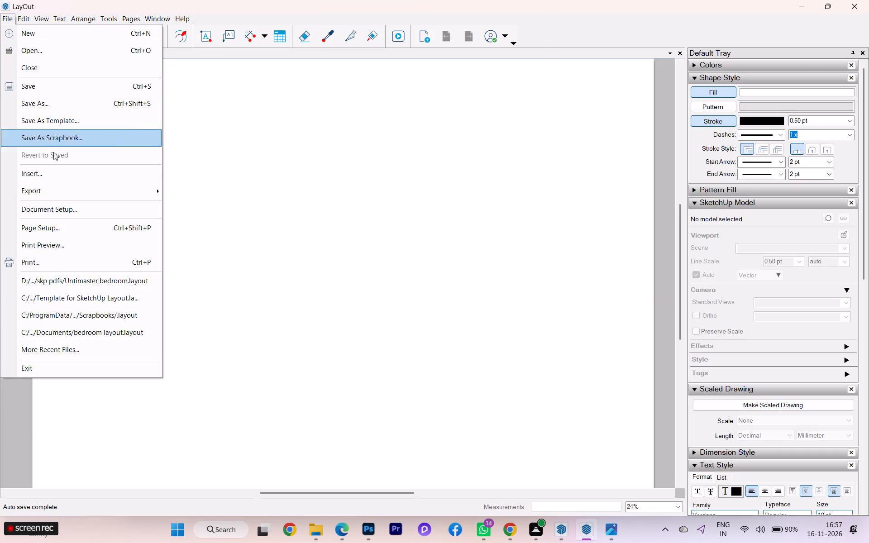
left_click(48, 172)
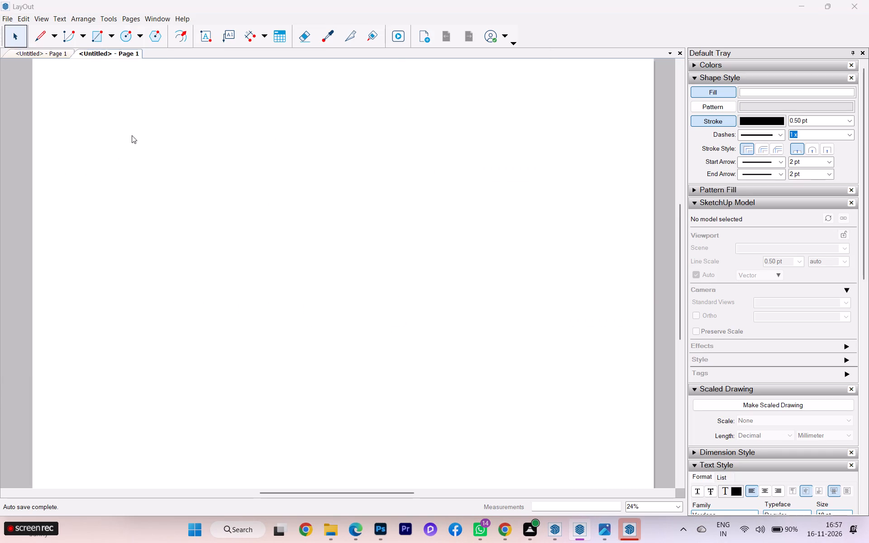
left_click(143, 43)
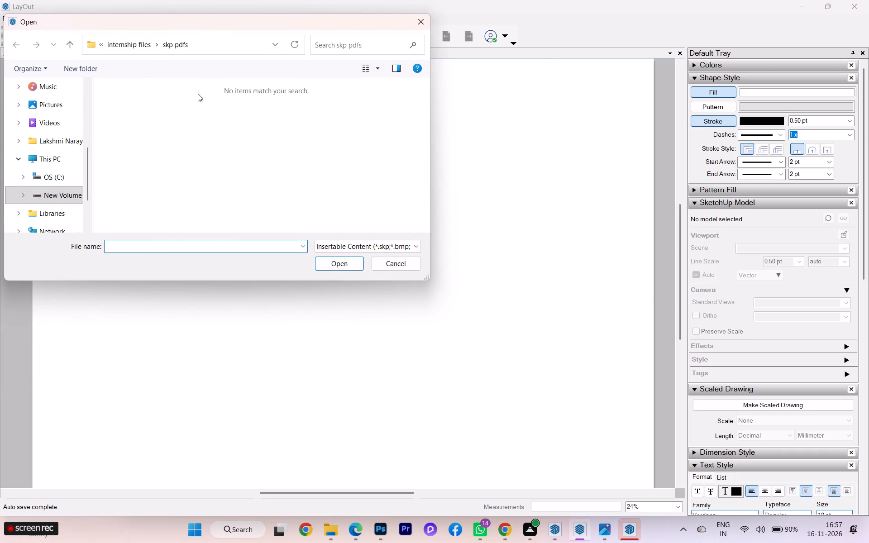
left_click(118, 196)
left_click(336, 255)
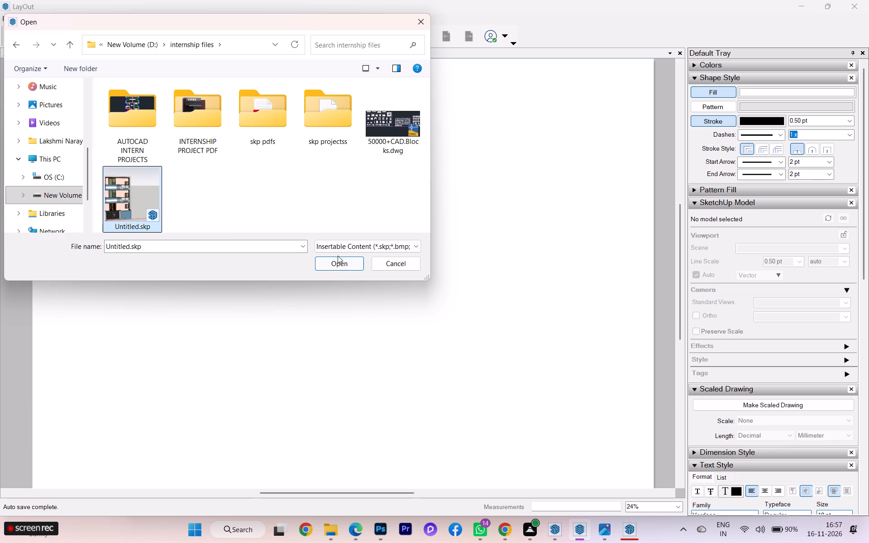
left_click(334, 263)
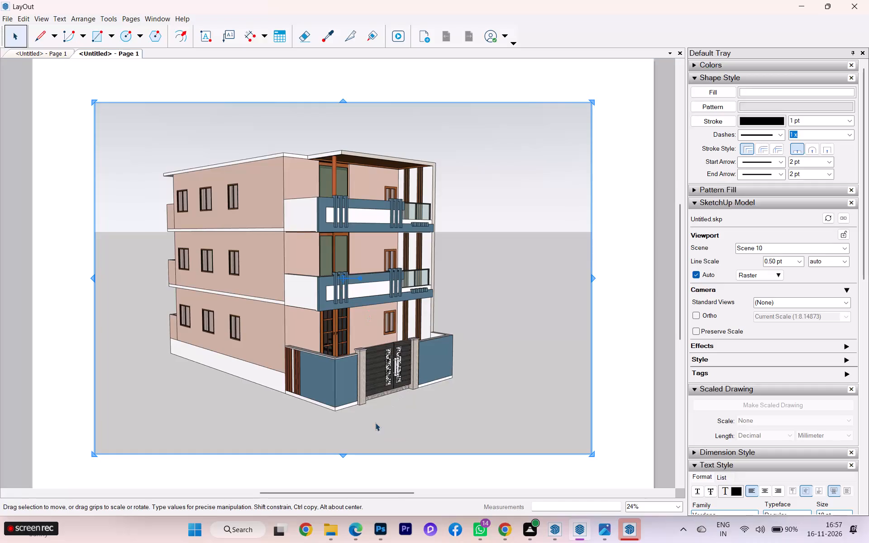
Reduce the inserted house viewport's height from its bottom edge and its width from its right edge to a nearly square frame.
left_click_drag(345, 456, 293, 406)
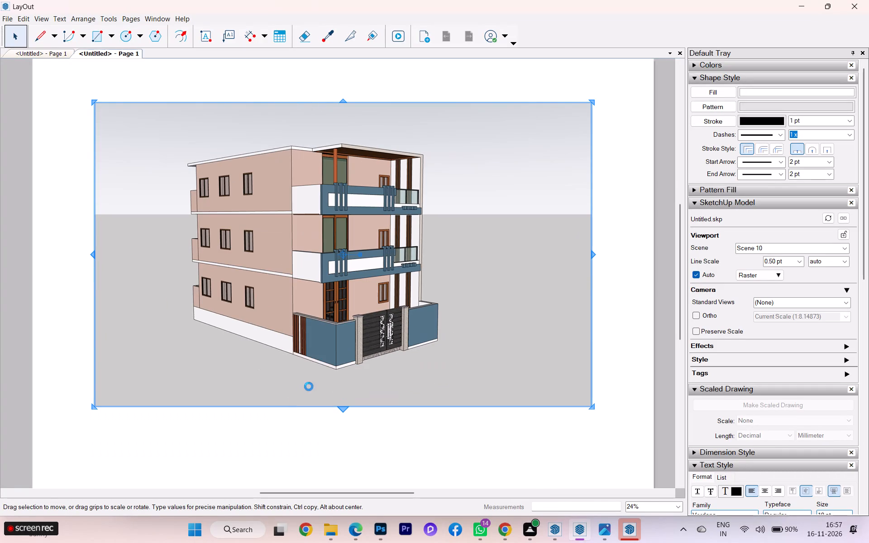
left_click_drag(595, 255, 526, 257)
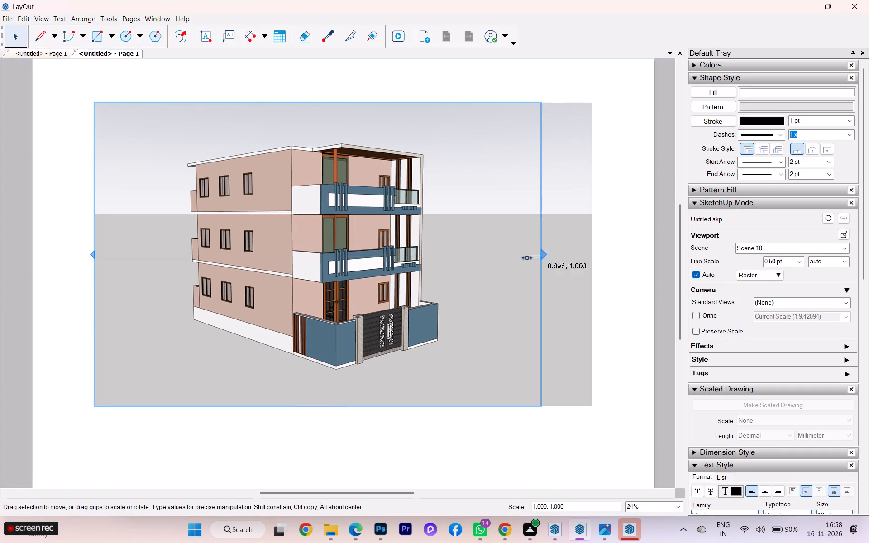
left_click_drag(526, 257, 414, 255)
scroll(274, 302, "up", 1)
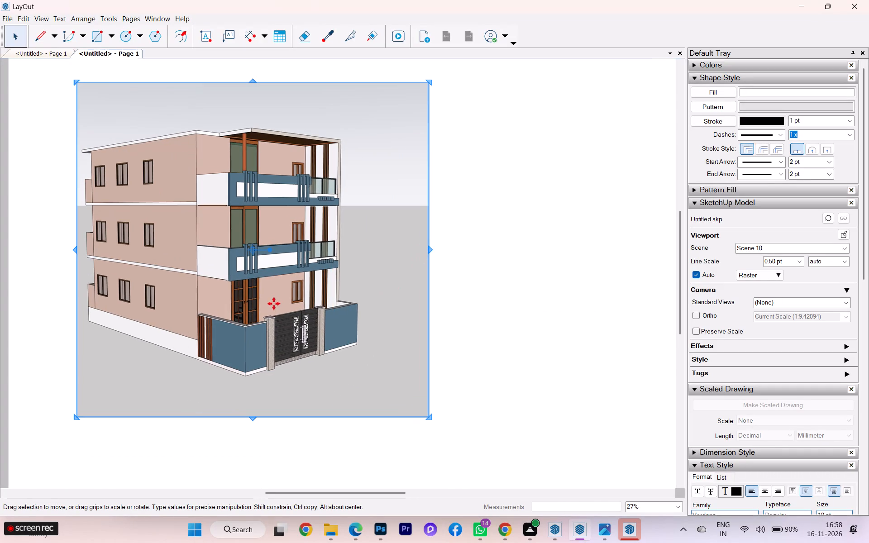
scroll(491, 268, "down", 2)
left_click(482, 268)
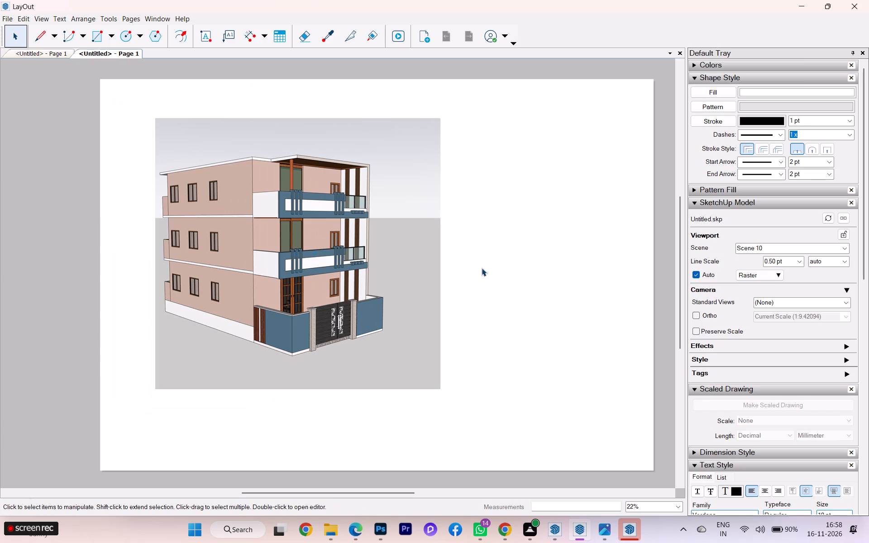
Check the view arrangement in the other open document, and move the coloured house viewport to the new page's lower-right area.
left_click(53, 53)
left_click(101, 55)
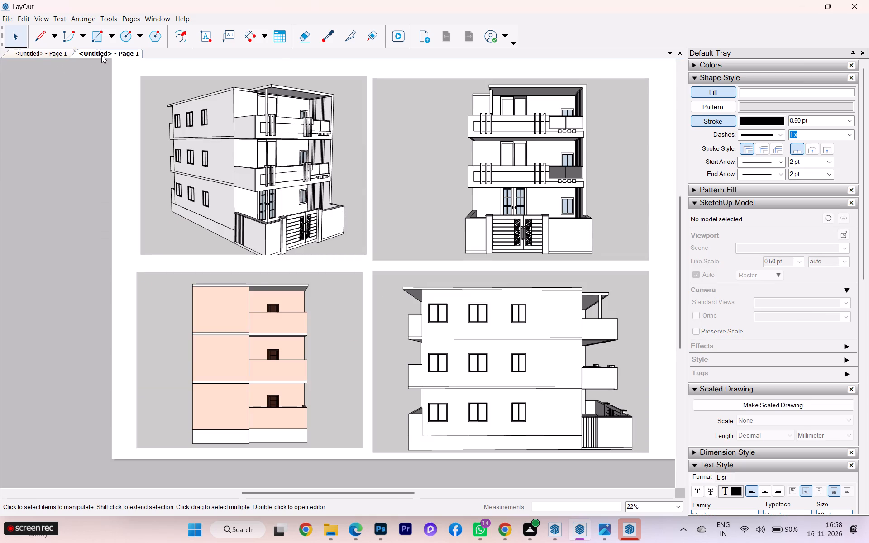
left_click(295, 270)
left_click_drag(298, 269, 267, 221)
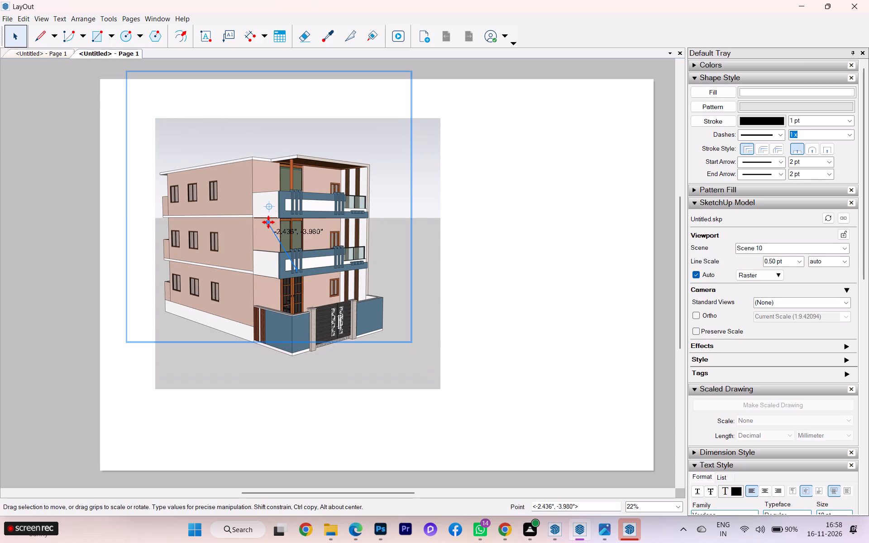
left_click_drag(267, 221, 267, 221)
left_click_drag(266, 214, 511, 344)
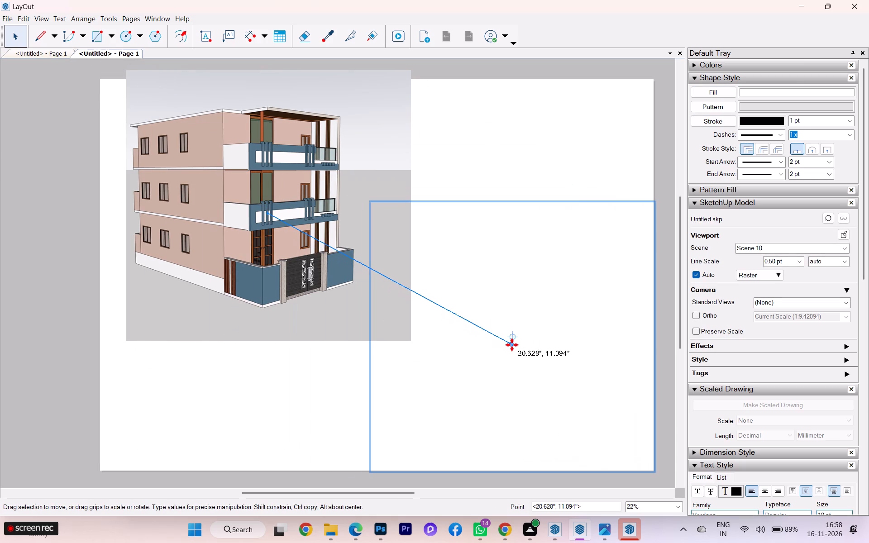
left_click_drag(511, 344, 509, 327)
Copy the house viewport to the upper-left area of the page.
left_click_drag(456, 311, 432, 297)
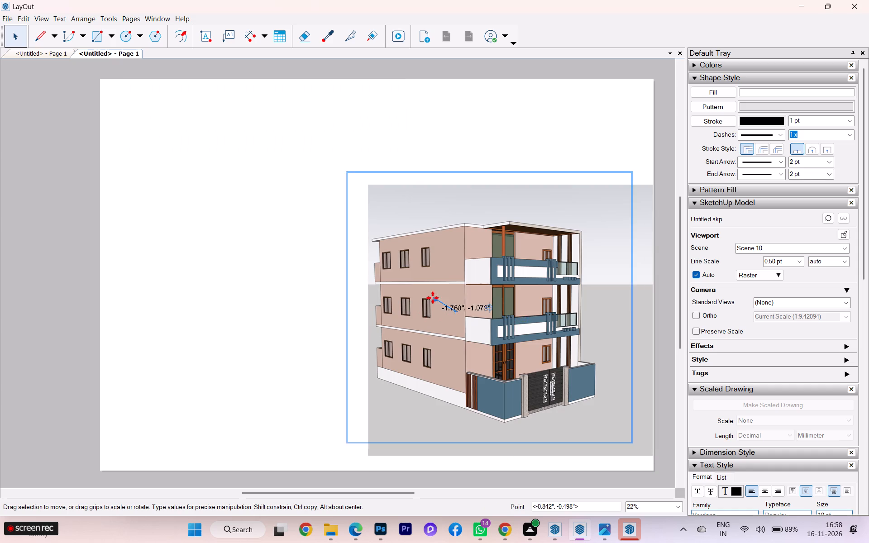
left_click_drag(432, 297, 186, 211)
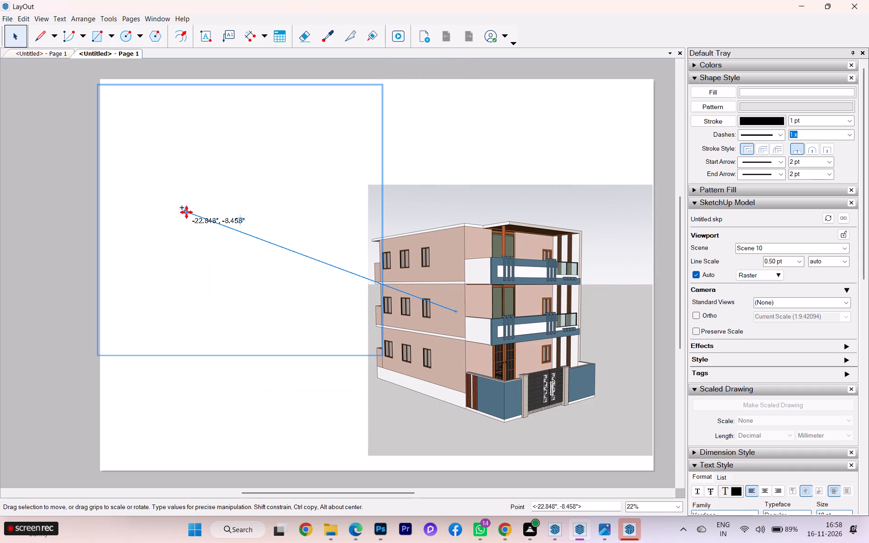
left_click(453, 159)
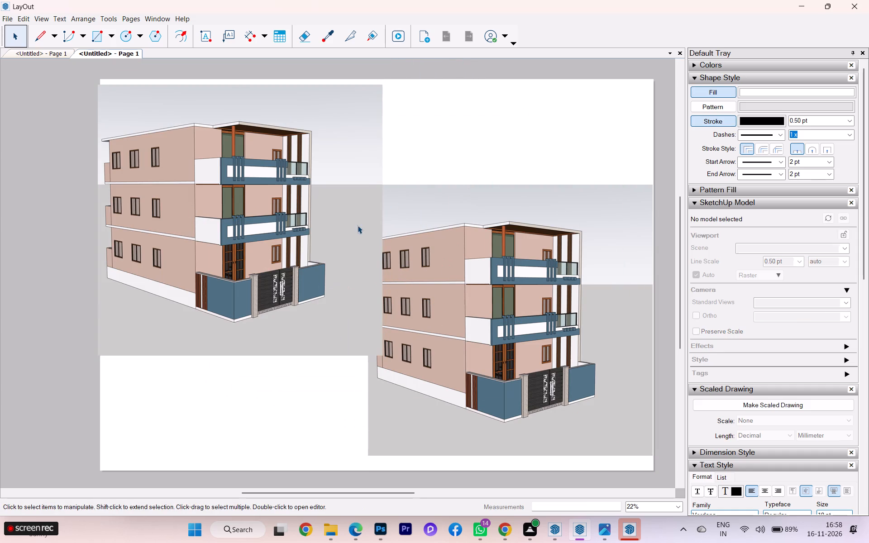
Shrink the lower-right house viewport from its upper-left corner, clear of the other viewport.
left_click(416, 262)
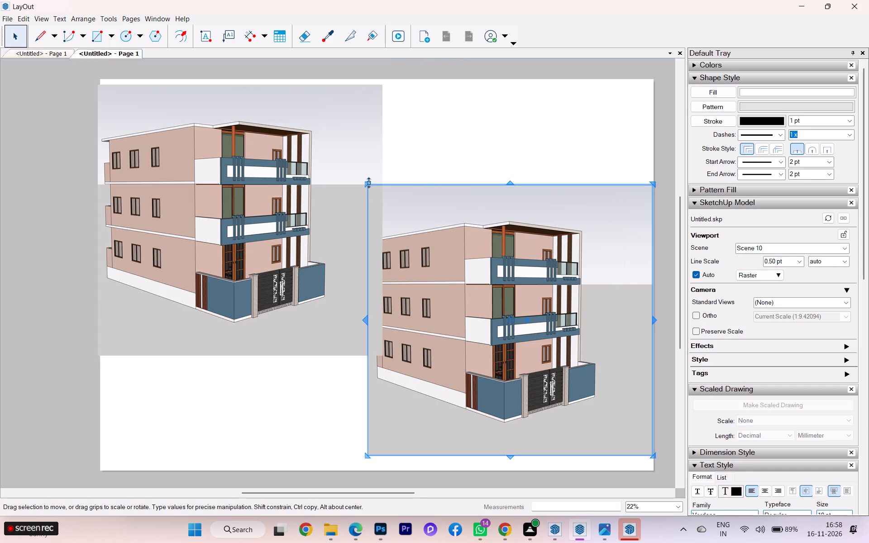
left_click_drag(367, 182, 412, 216)
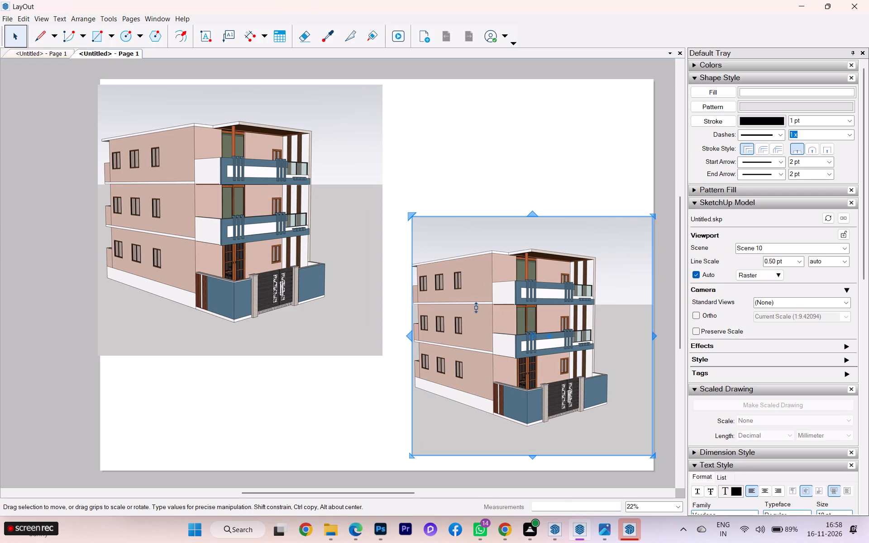
Move the lower-right house viewport slightly up and inward, away from the page's corner.
left_click_drag(476, 310, 452, 294)
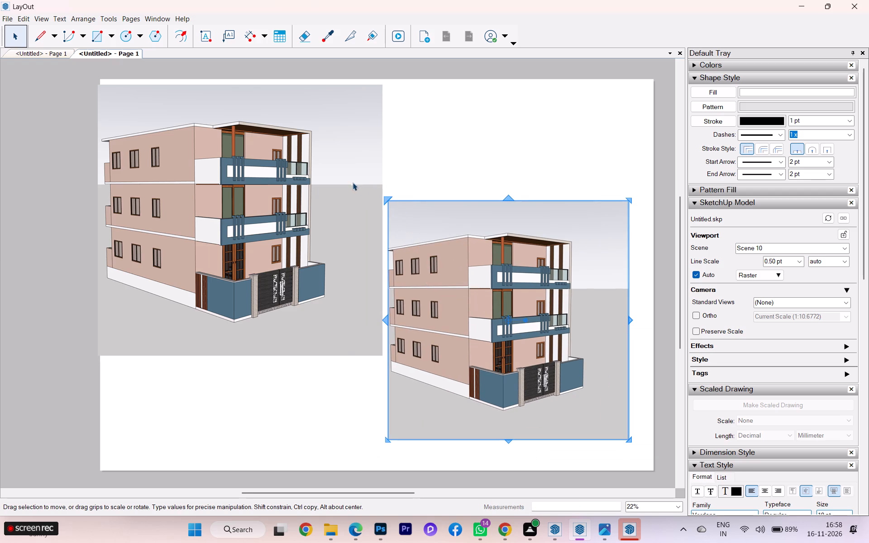
Reposition the upper-left house viewport and adjust its side and top edges to fit between the page edge and the other viewport.
left_click(351, 181)
left_click_drag(206, 202, 224, 206)
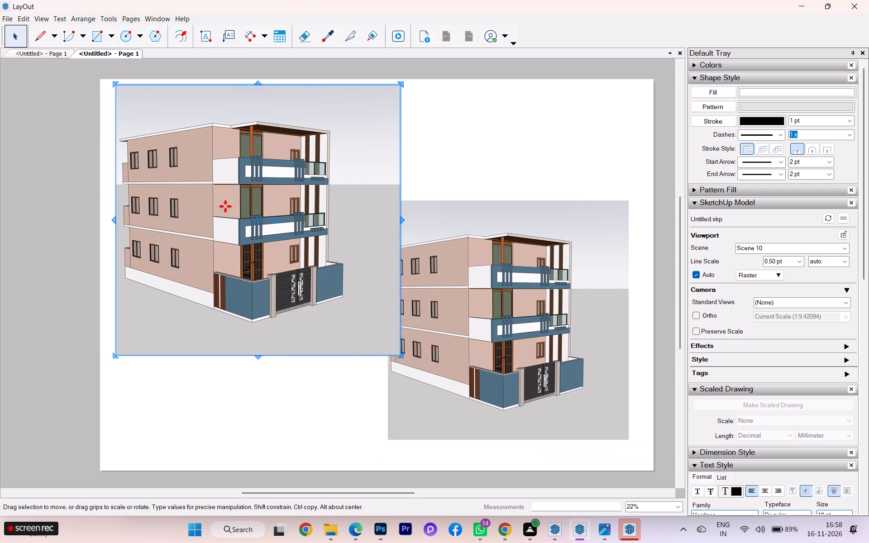
left_click_drag(403, 220, 380, 222)
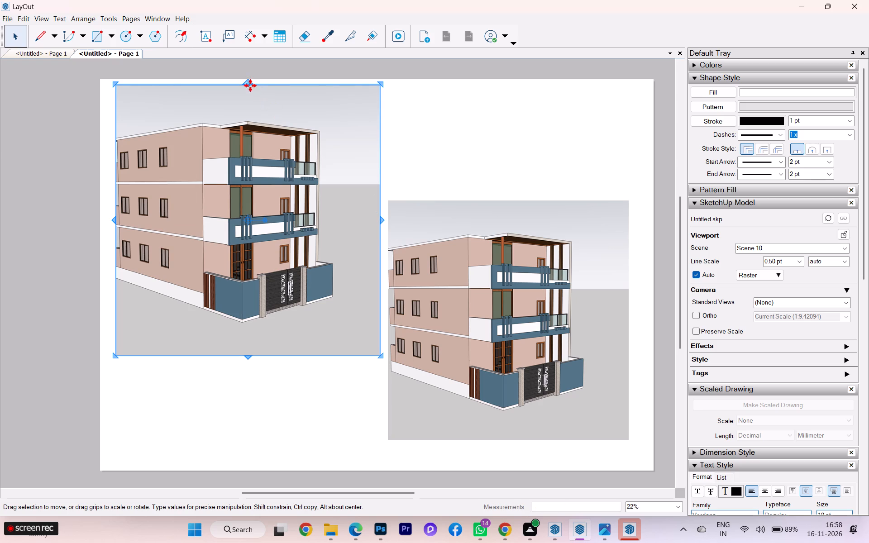
left_click_drag(246, 81, 242, 92)
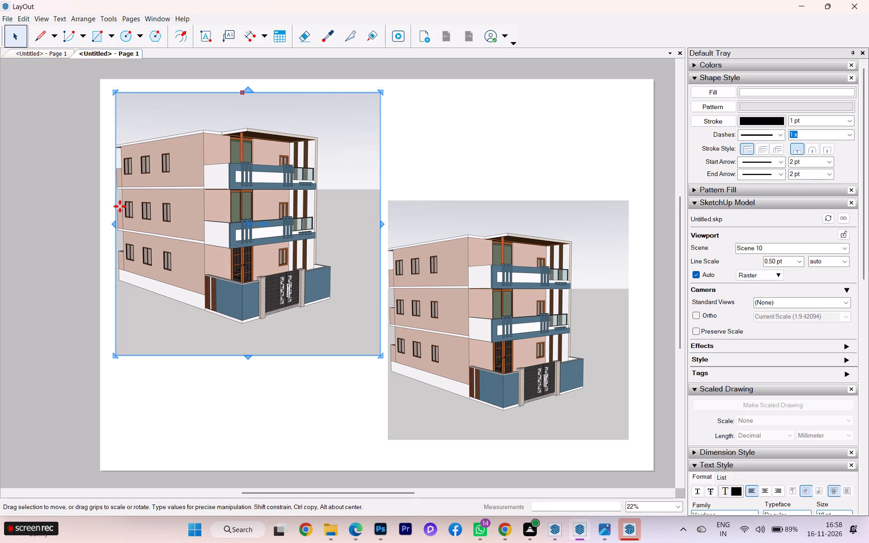
left_click_drag(114, 220, 102, 222)
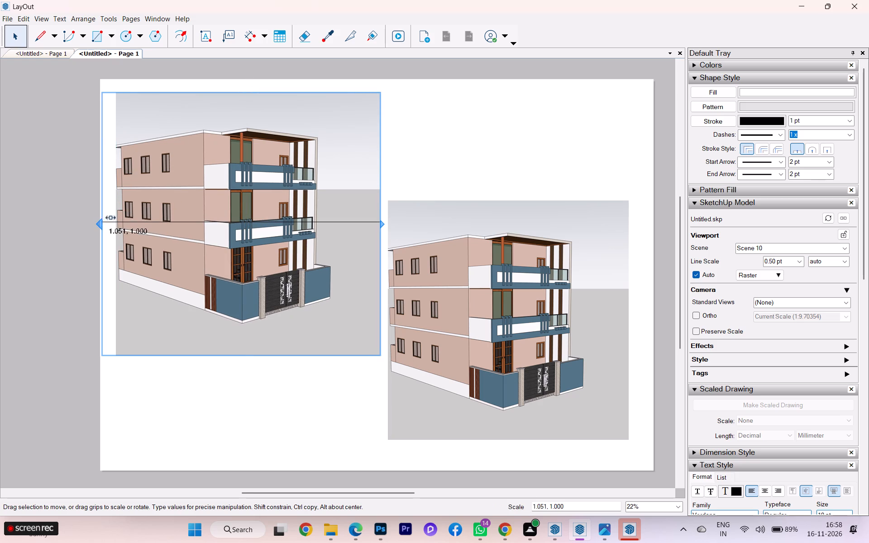
left_click(442, 151)
left_click(313, 219)
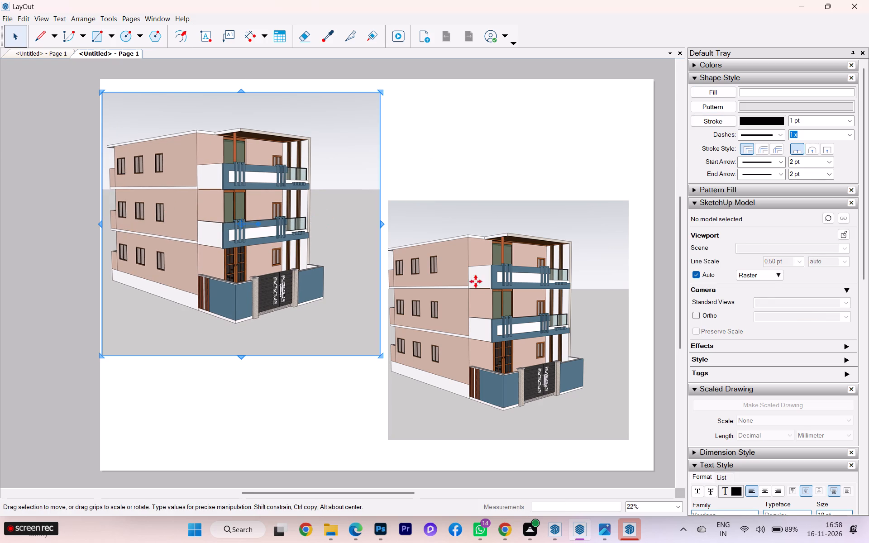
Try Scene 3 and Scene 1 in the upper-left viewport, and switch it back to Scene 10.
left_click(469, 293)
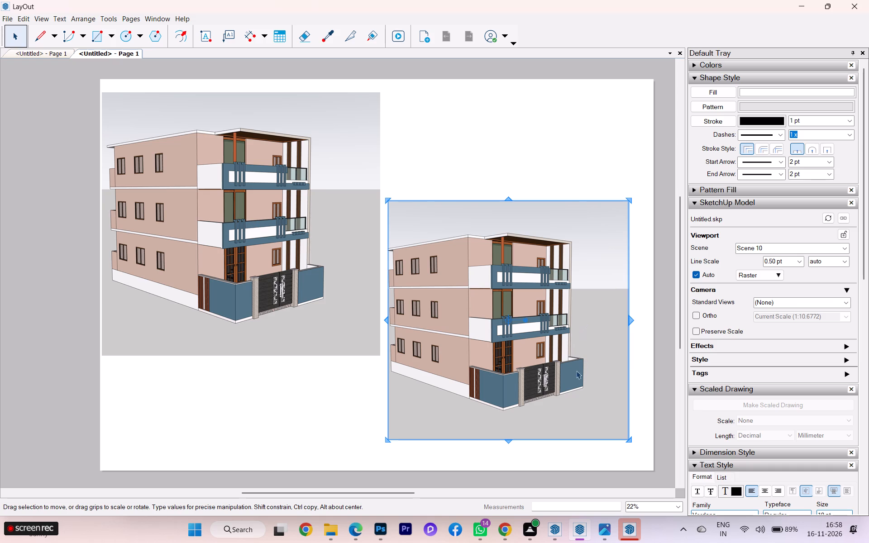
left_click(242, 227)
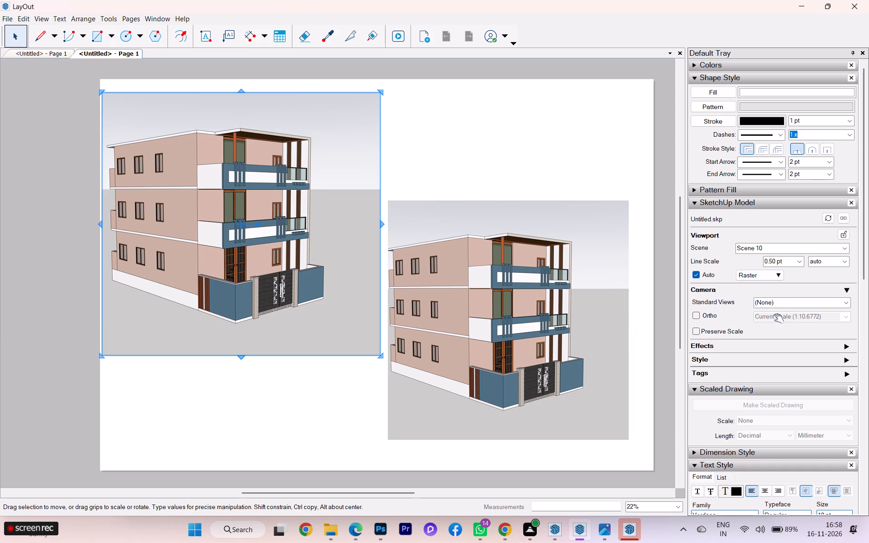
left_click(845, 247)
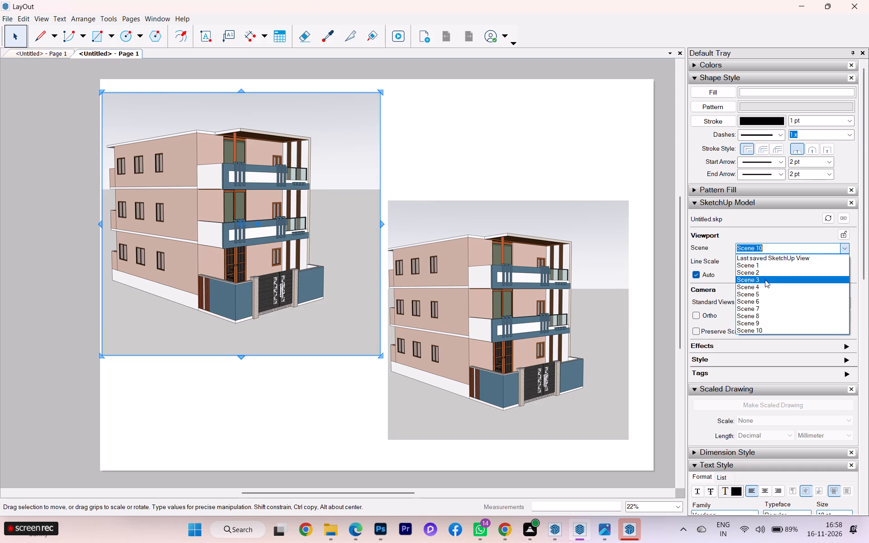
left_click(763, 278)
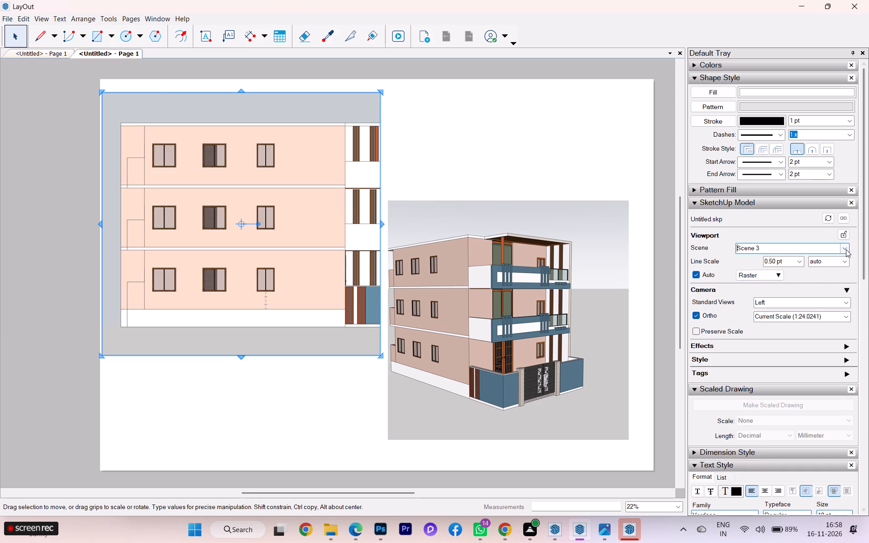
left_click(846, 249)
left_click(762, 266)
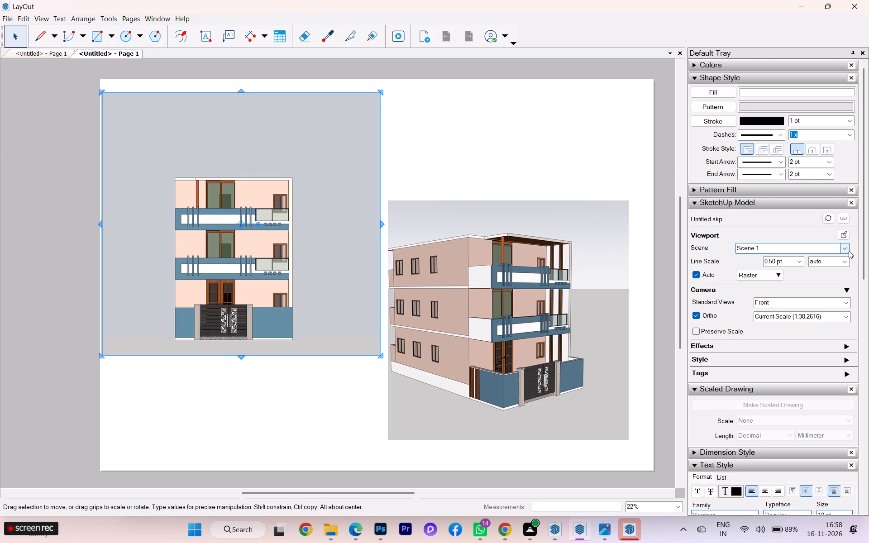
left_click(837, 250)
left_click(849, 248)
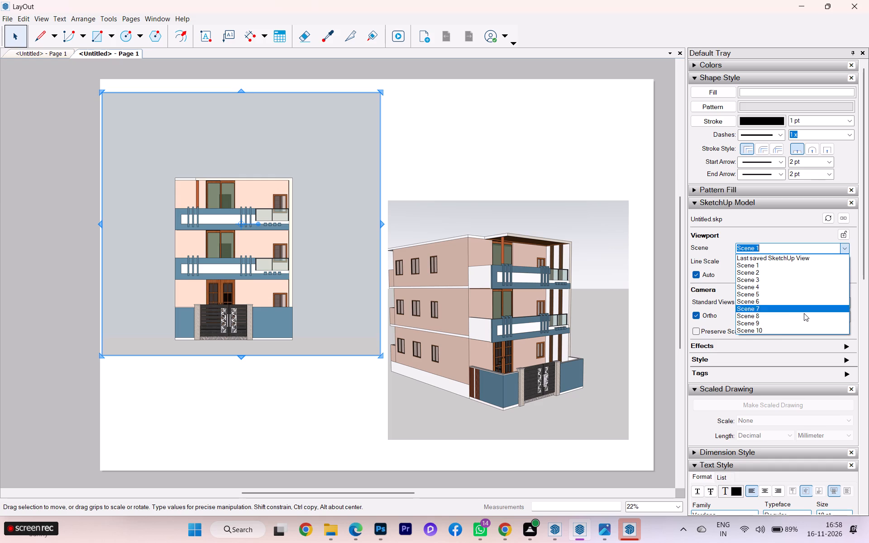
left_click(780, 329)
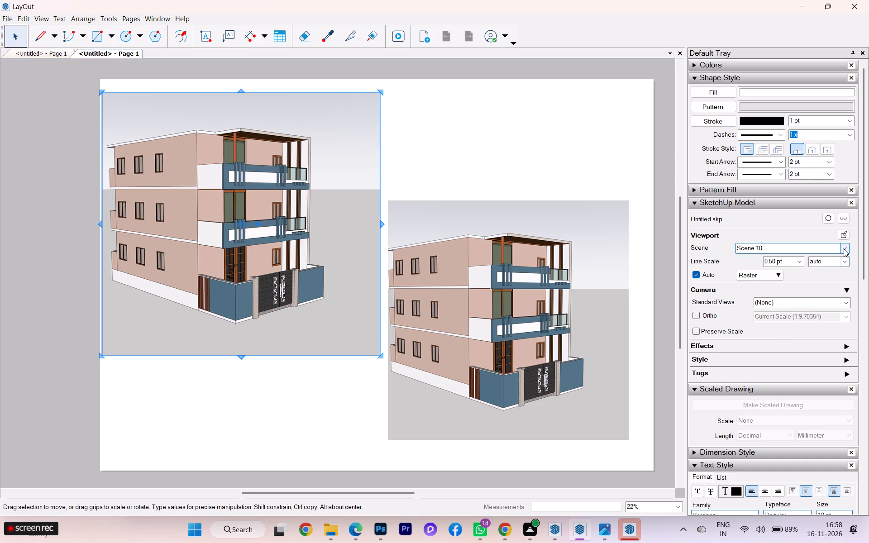
Set the upper-left viewport to Scene 9.
left_click(845, 248)
left_click(764, 324)
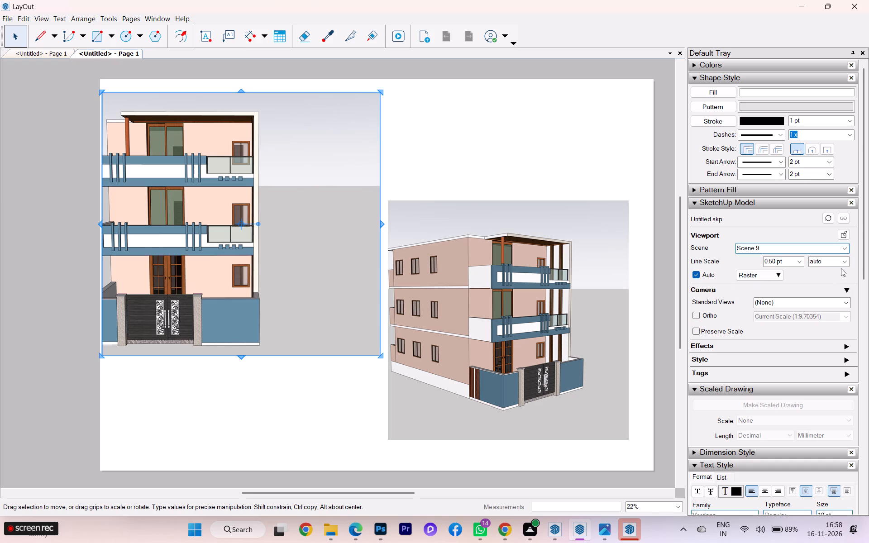
Move the Scene 9 viewport and adjust its side edges to fit inside the page, clear of the other viewport.
left_click_drag(228, 237, 245, 241)
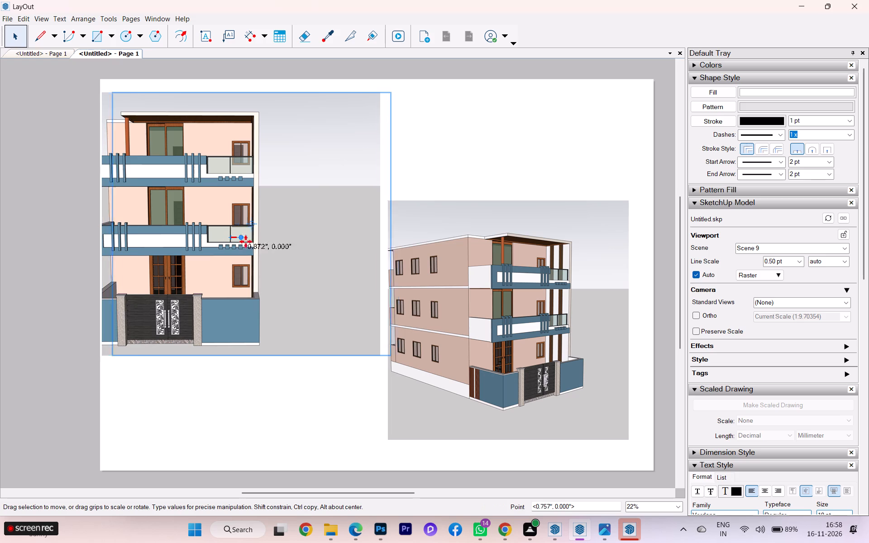
left_click_drag(245, 241, 267, 241)
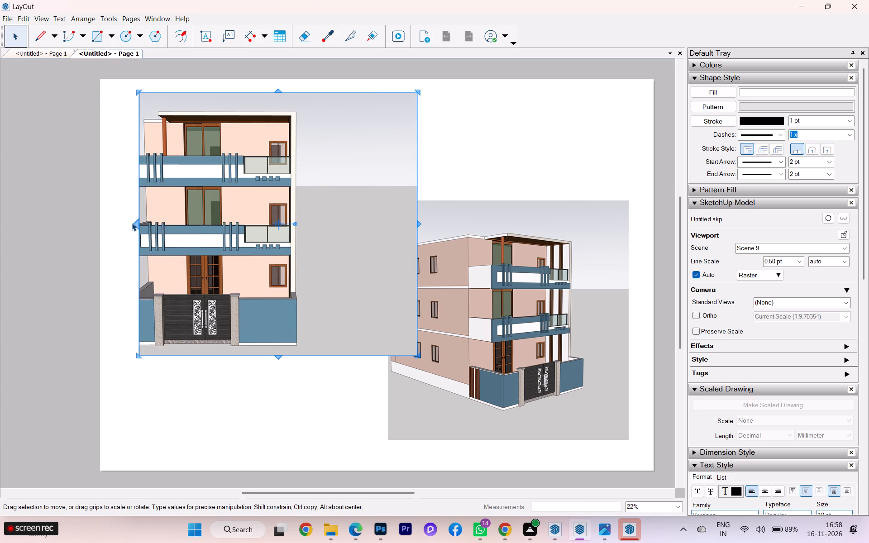
left_click_drag(138, 222, 114, 223)
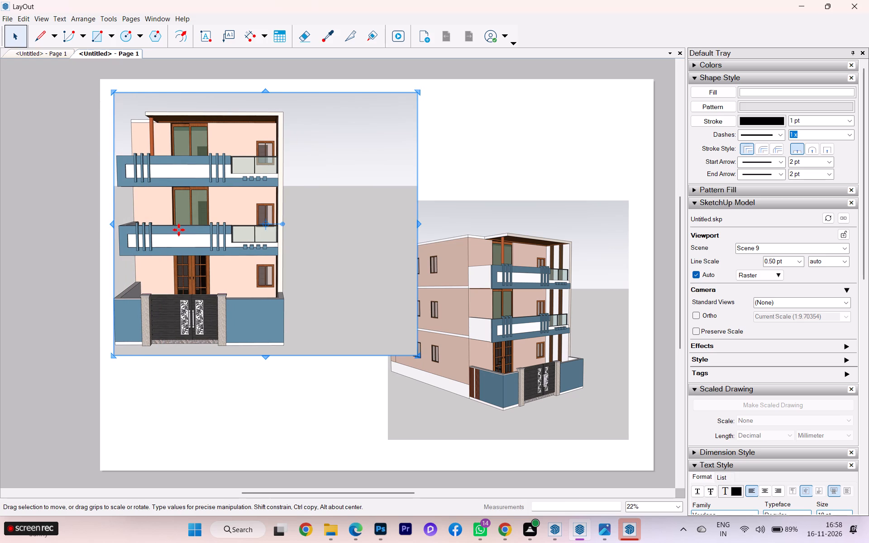
left_click_drag(178, 229, 202, 232)
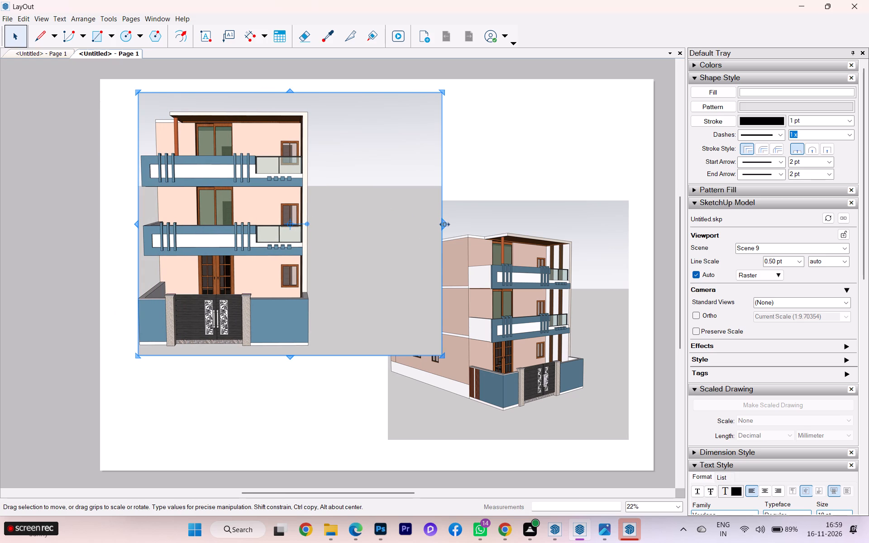
left_click_drag(444, 224, 340, 225)
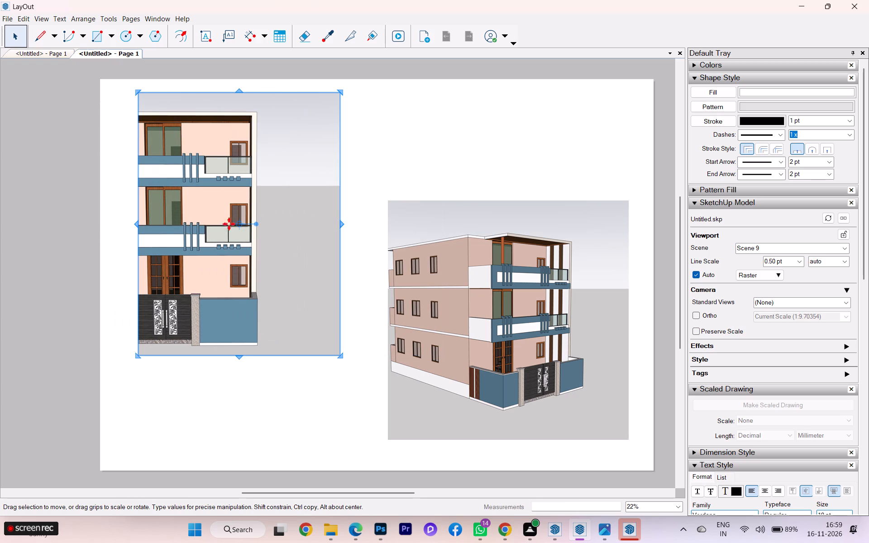
left_click_drag(221, 223, 251, 224)
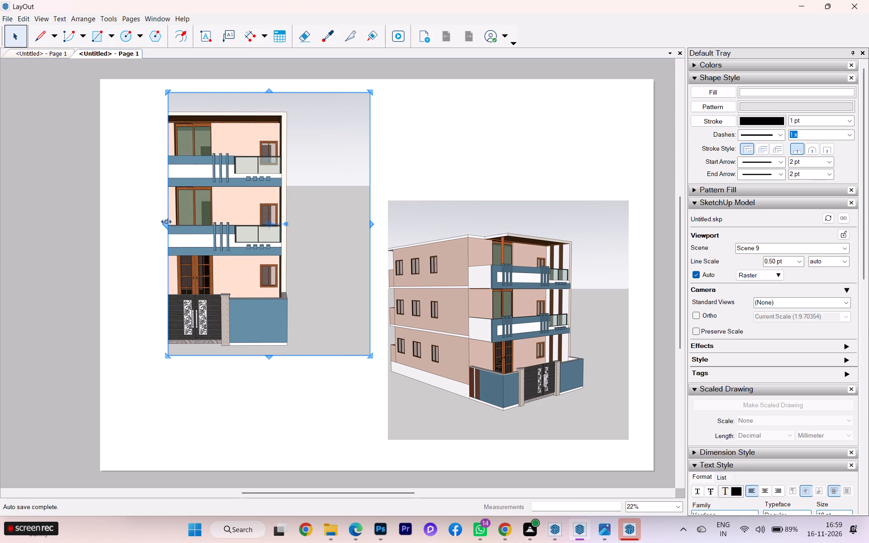
left_click_drag(166, 221, 107, 225)
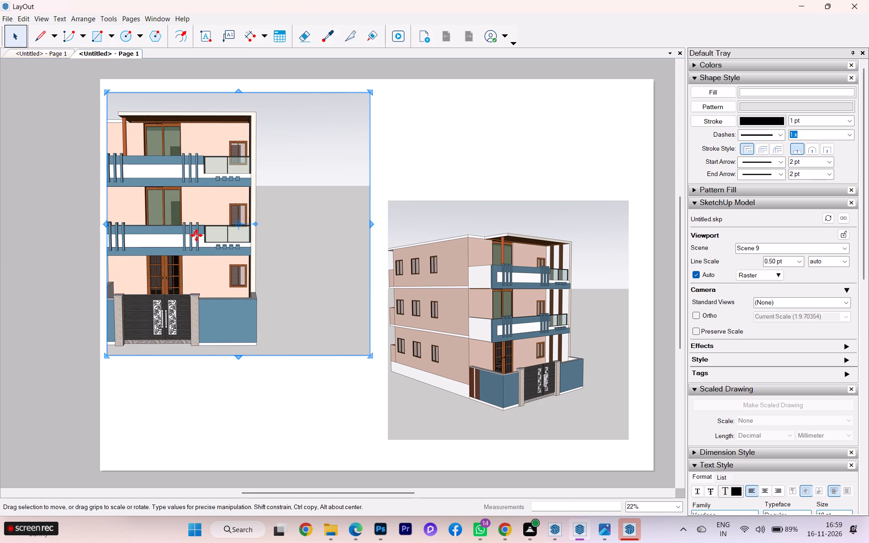
Edit the Scene 9 viewport's camera: pan the house toward the frame's centre and enlarge it so the full front fills the frame.
left_click(196, 234)
double_click(198, 232)
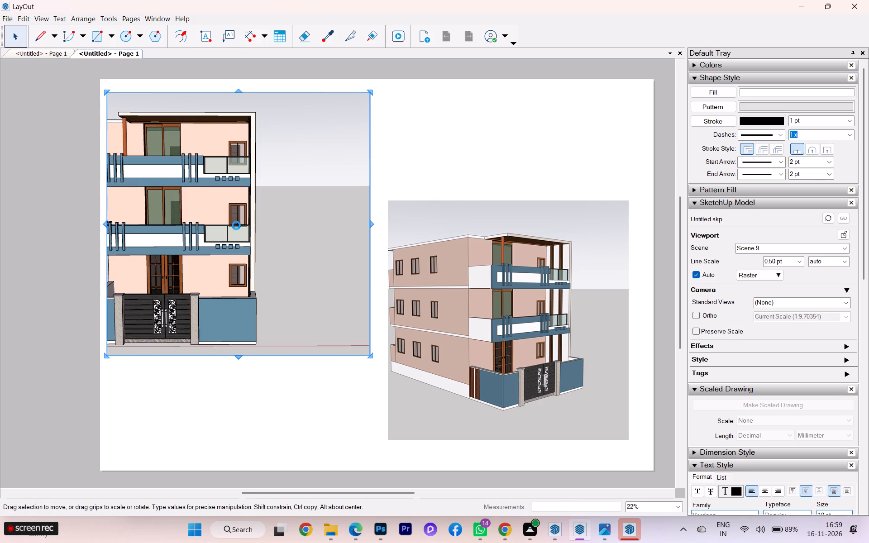
left_click_drag(240, 228, 319, 229)
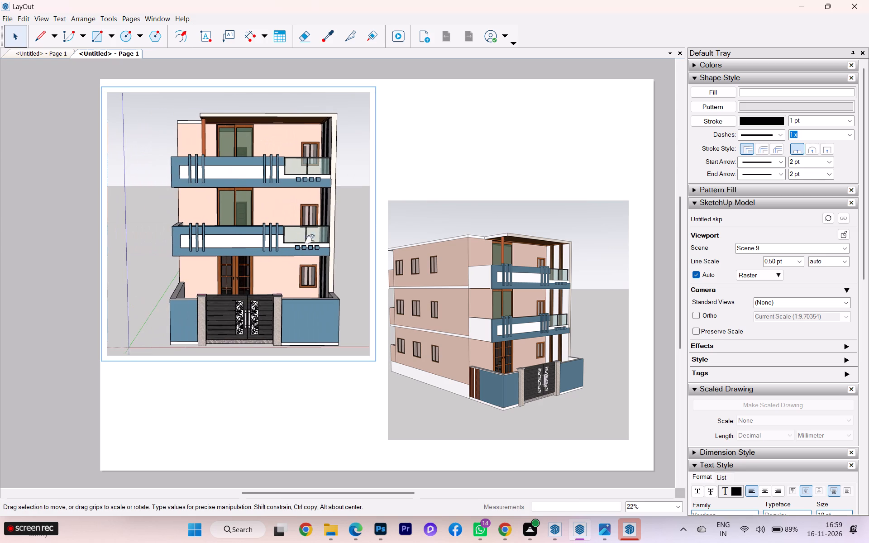
scroll(305, 252, "up", 1)
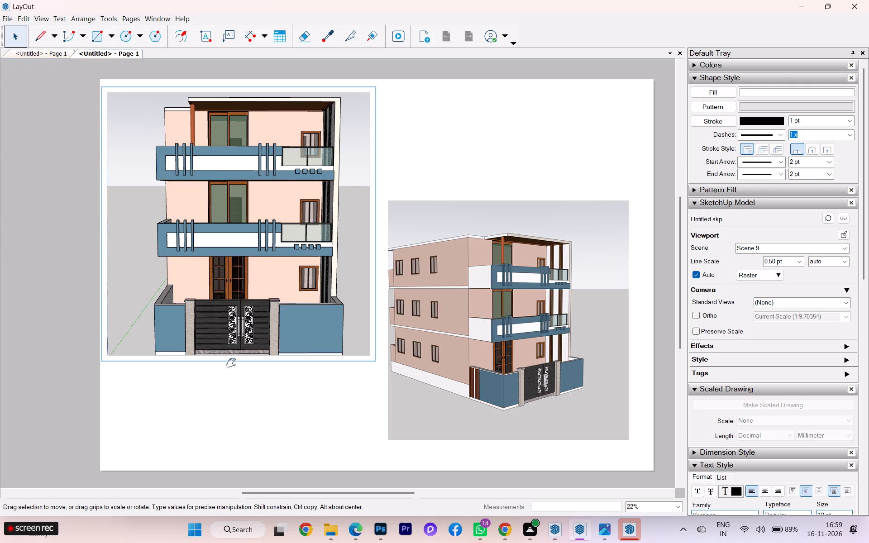
left_click(231, 363)
left_click(206, 350)
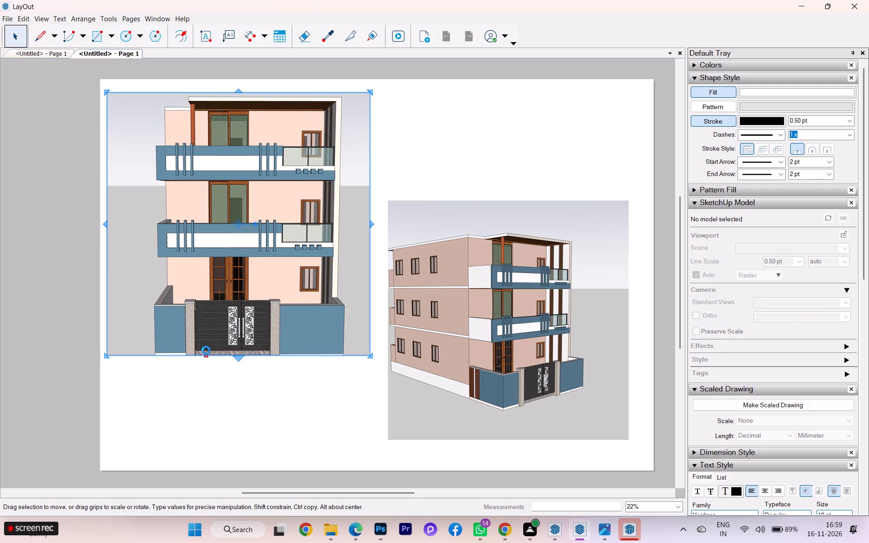
Extend the Scene 9 viewport's bottom edge down close to the page bottom, and nudge the taller viewport slightly down.
left_click_drag(238, 356, 230, 417)
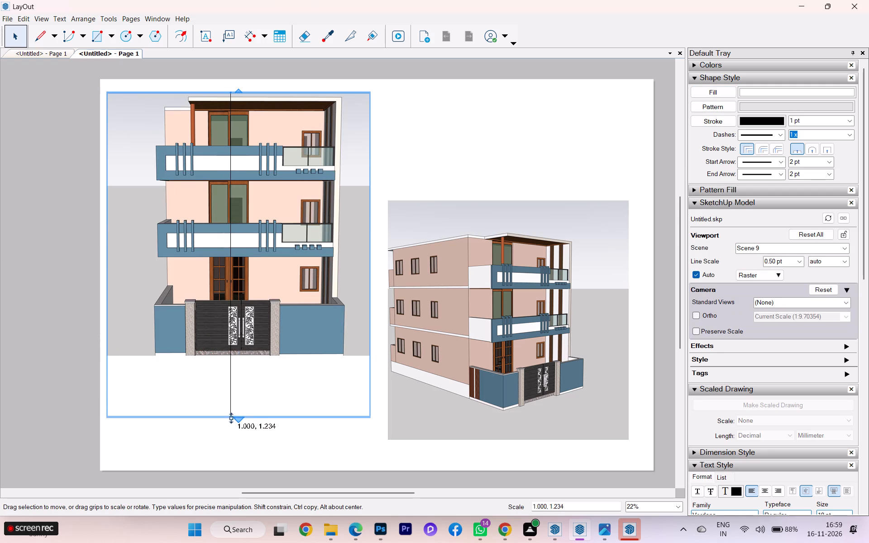
left_click_drag(230, 417, 230, 418)
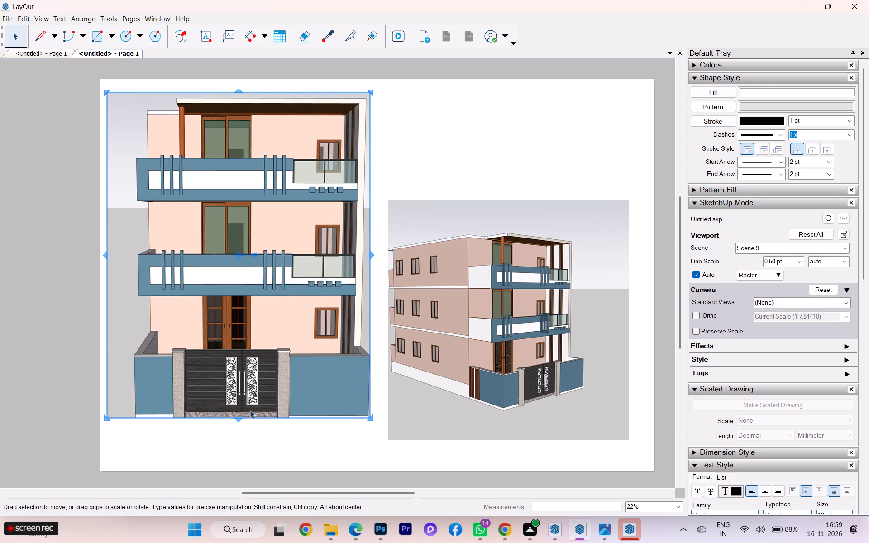
left_click_drag(235, 419, 230, 449)
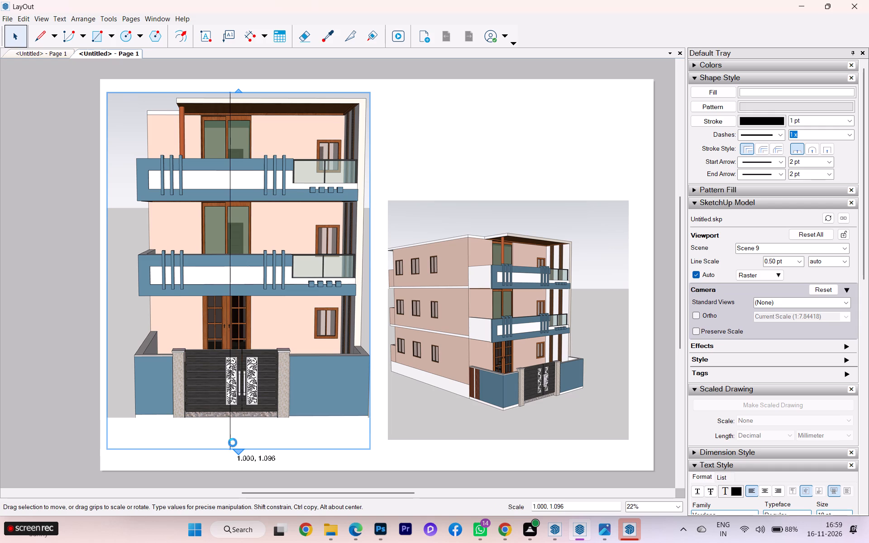
left_click_drag(285, 313, 274, 313)
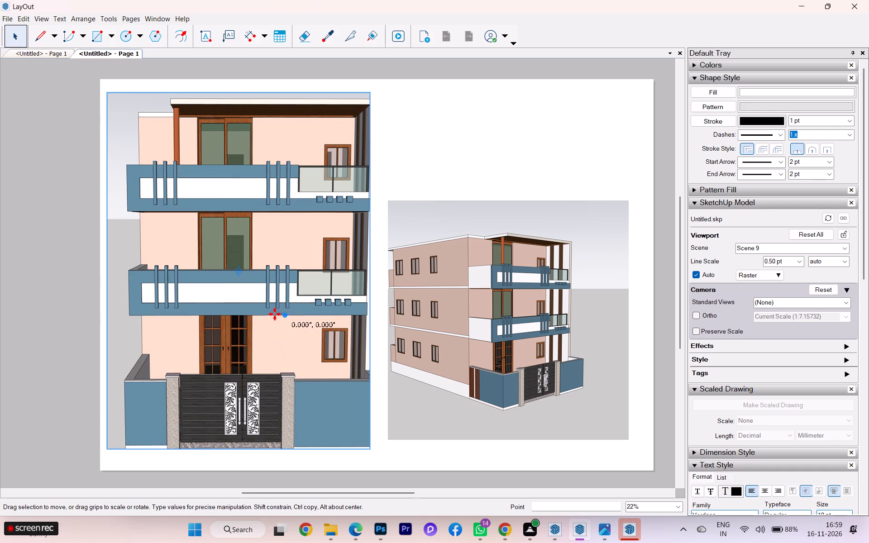
left_click_drag(274, 313, 286, 318)
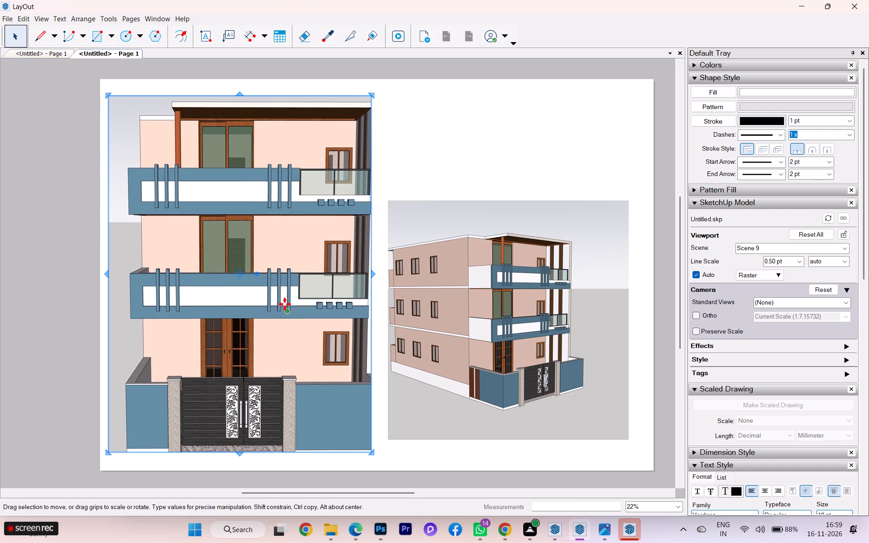
left_click(273, 287)
Recentre the house inside the tall Scene 9 viewport and make it smaller so the whole front fits within the frame.
left_click_drag(238, 269, 230, 269)
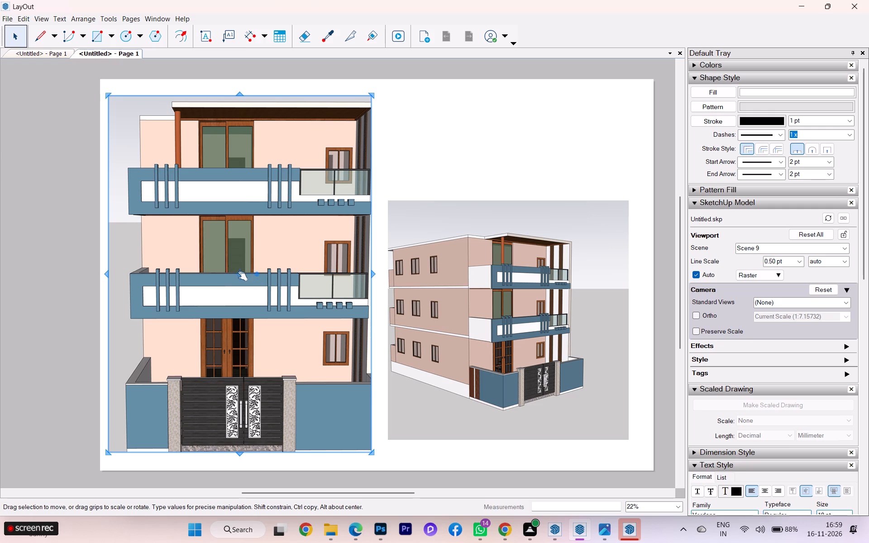
left_click_drag(241, 275, 231, 274)
double_click(231, 274)
left_click(231, 274)
left_click_drag(253, 283, 243, 281)
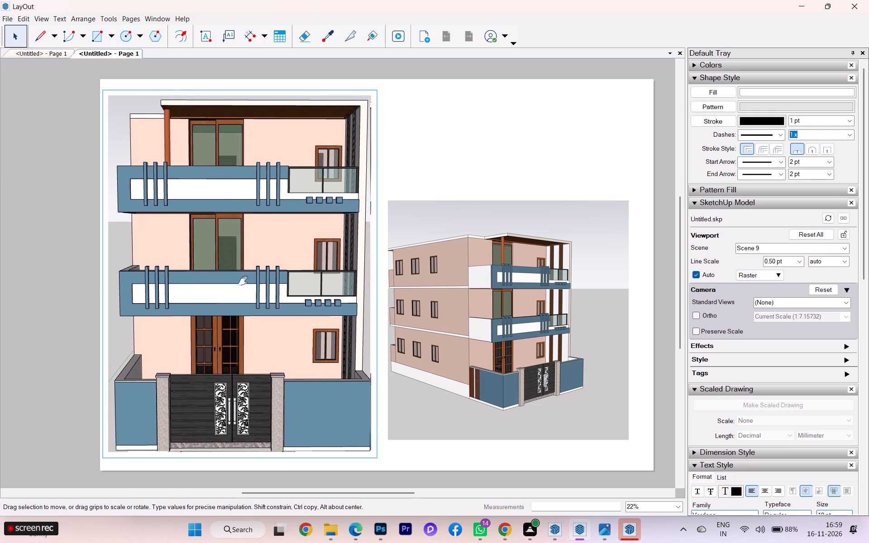
left_click_drag(243, 281, 242, 282)
scroll(242, 282, "down", 1)
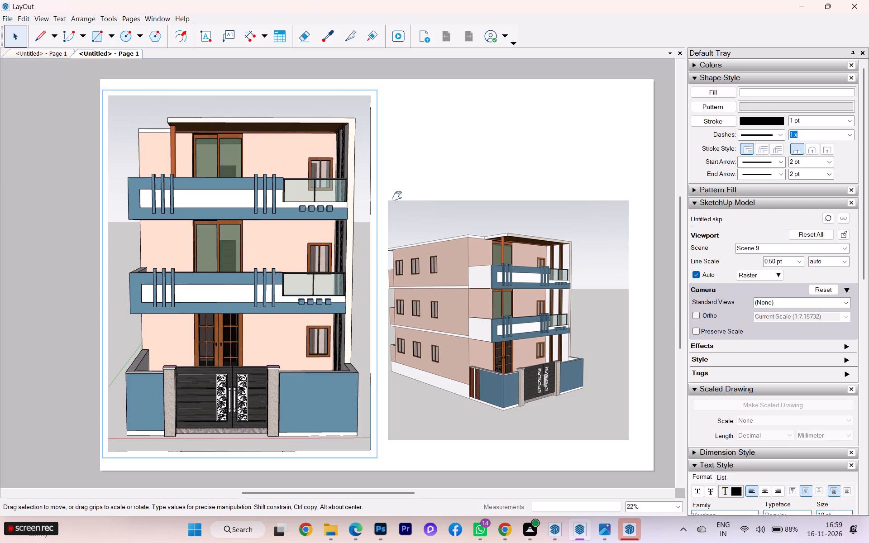
Enlarge the Scene 10 perspective viewport by extending its top and left edges, and shift it slightly so it fits beside the front view.
left_click(430, 112)
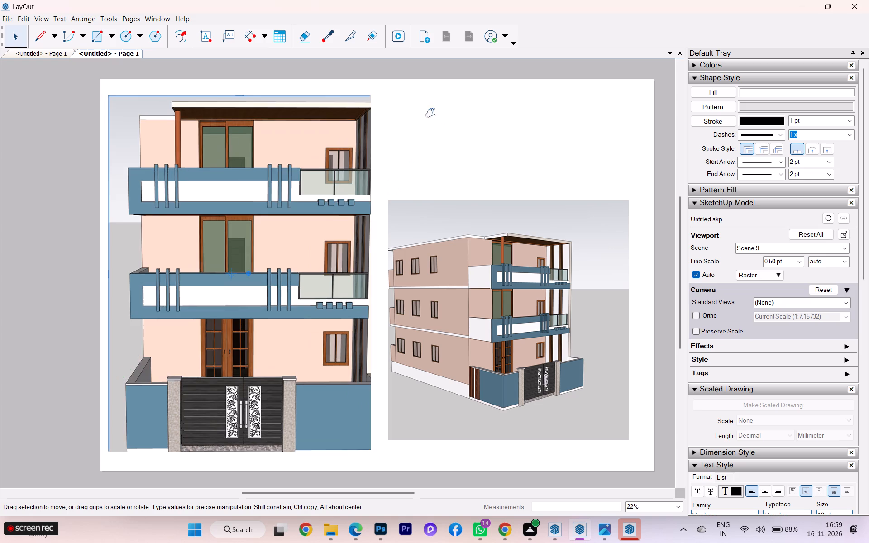
left_click(509, 289)
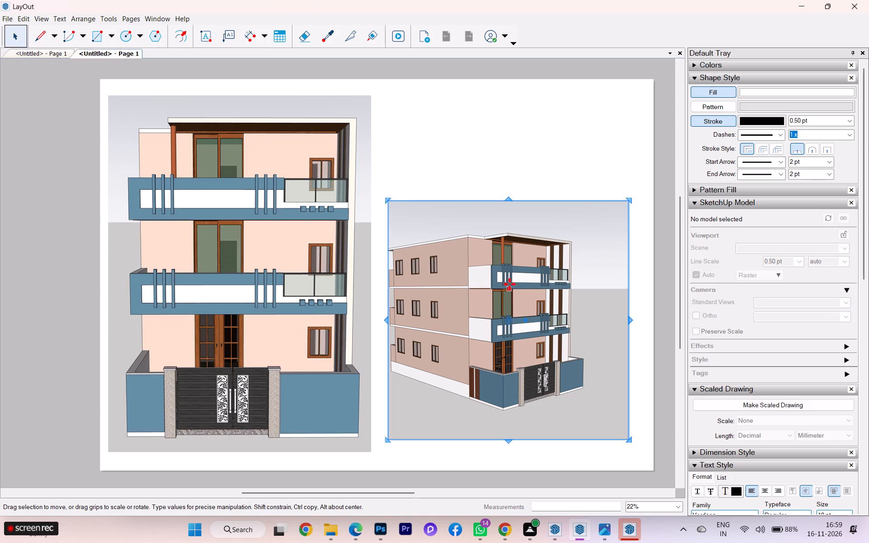
left_click_drag(508, 197, 507, 138)
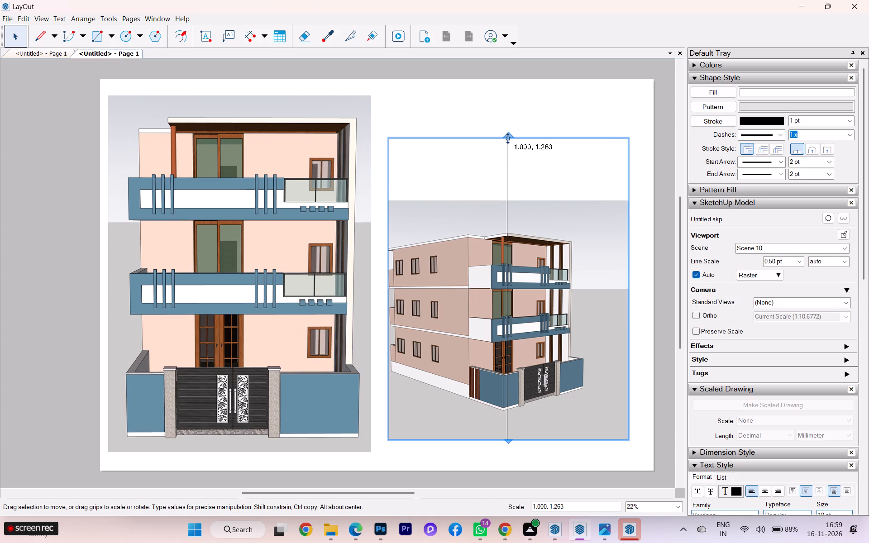
left_click_drag(507, 138, 506, 121)
left_click_drag(486, 305, 498, 299)
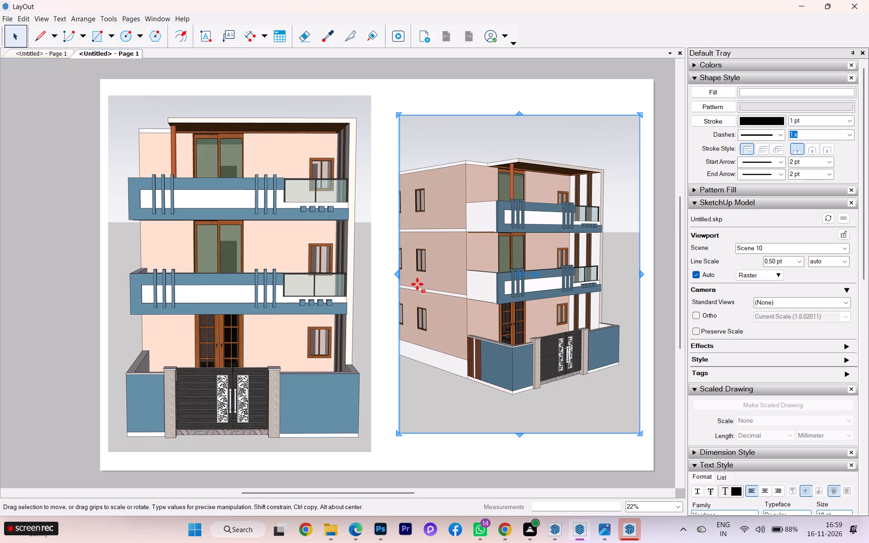
left_click_drag(397, 272, 381, 271)
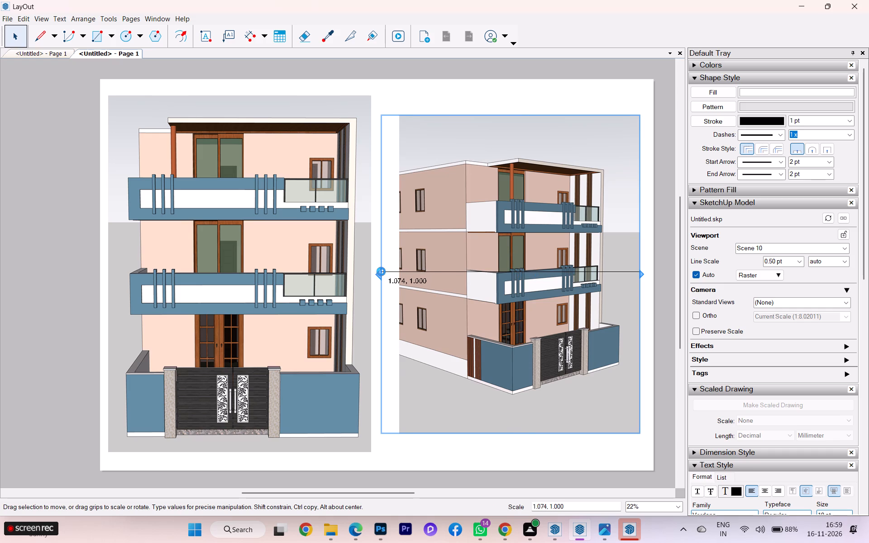
left_click_drag(443, 269, 469, 269)
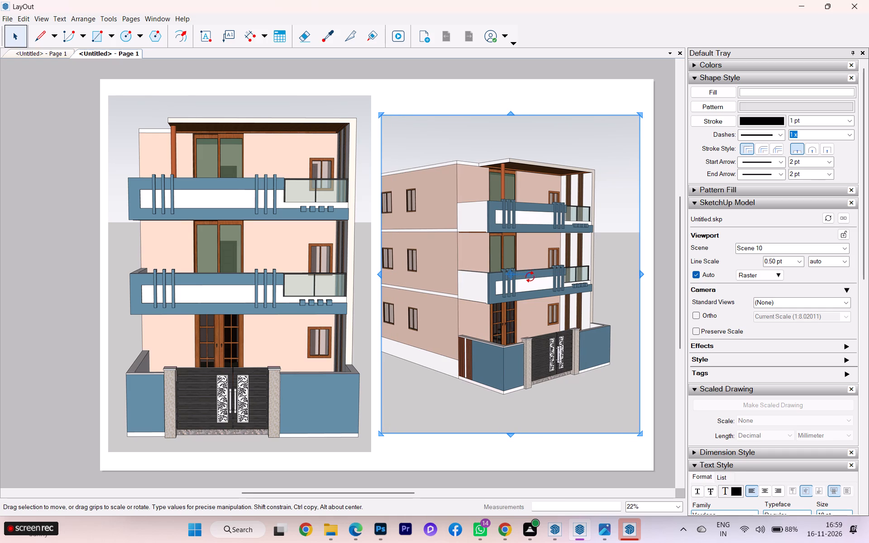
Edit the Scene 10 viewport's camera to pan the house sideways, bringing more of its long side wall into the frame.
left_click(513, 271)
left_click(513, 271)
left_click(513, 271)
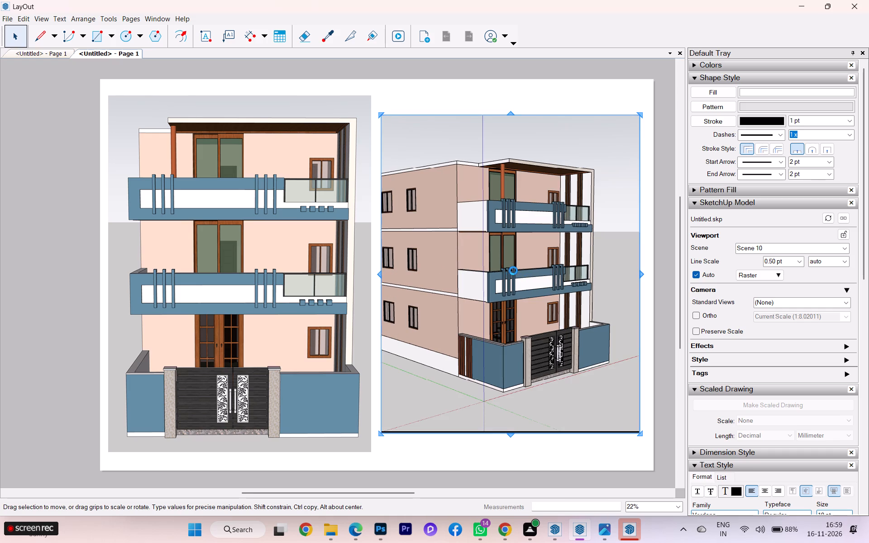
left_click_drag(513, 271, 550, 272)
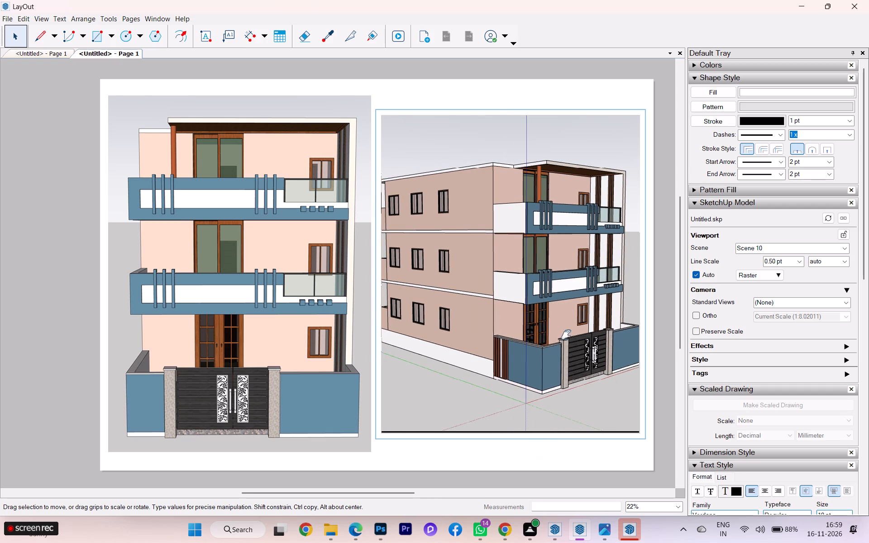
left_click(537, 451)
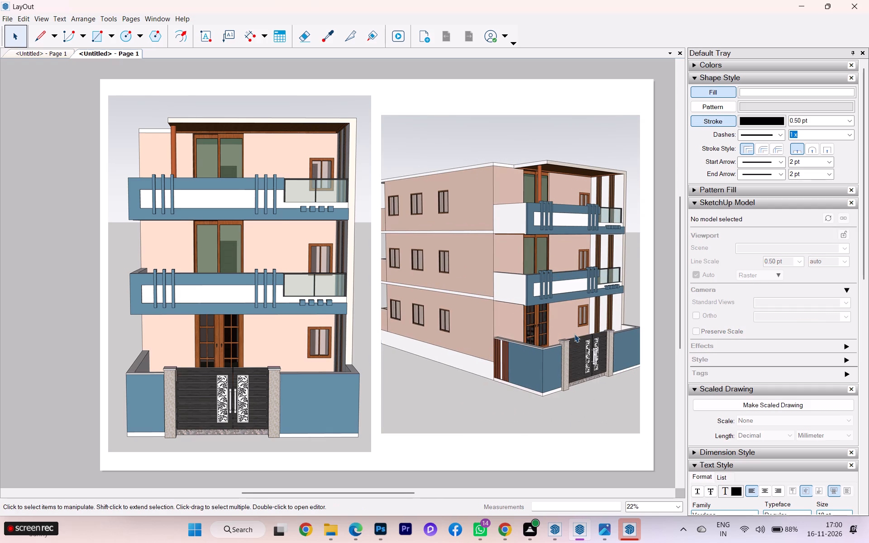
Export the sheet as a PDF named layout 3.pdf into the skp pdfs folder.
scroll(574, 334, "down", 1)
left_click(0, 15)
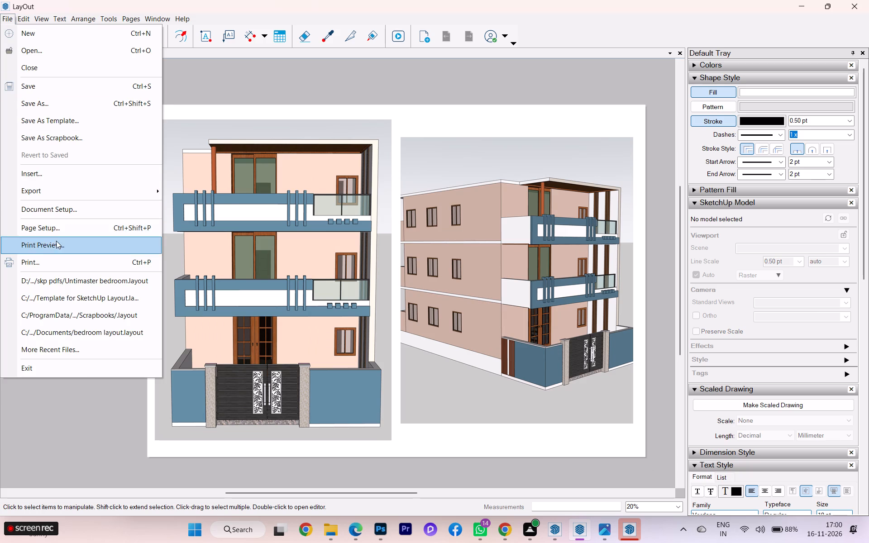
left_click(53, 194)
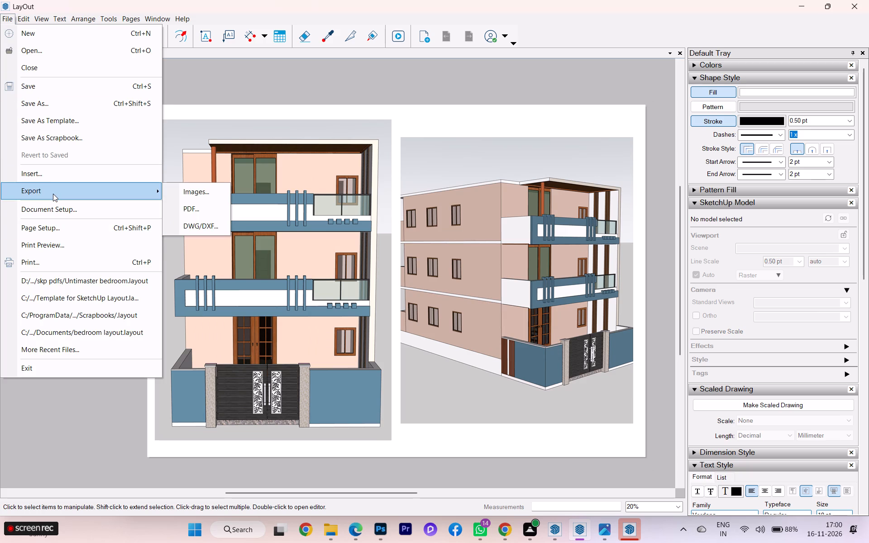
left_click(188, 207)
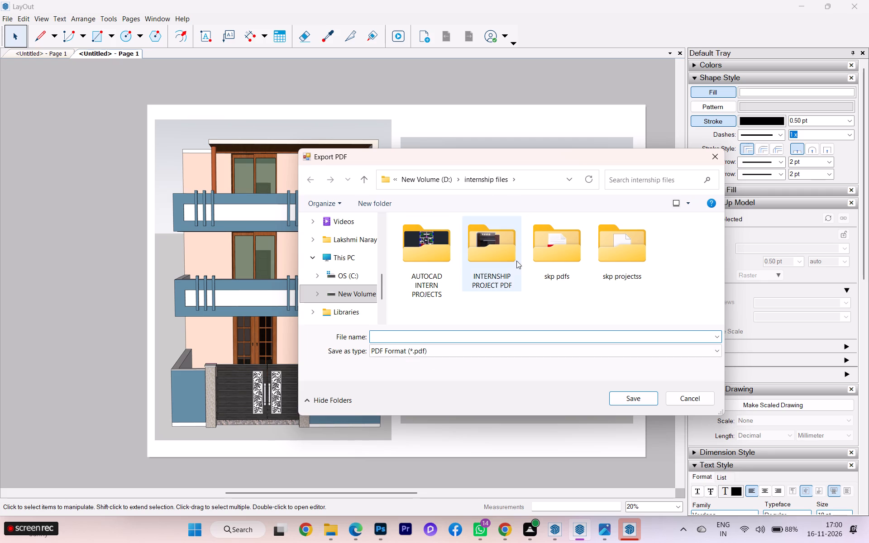
double_click(565, 267)
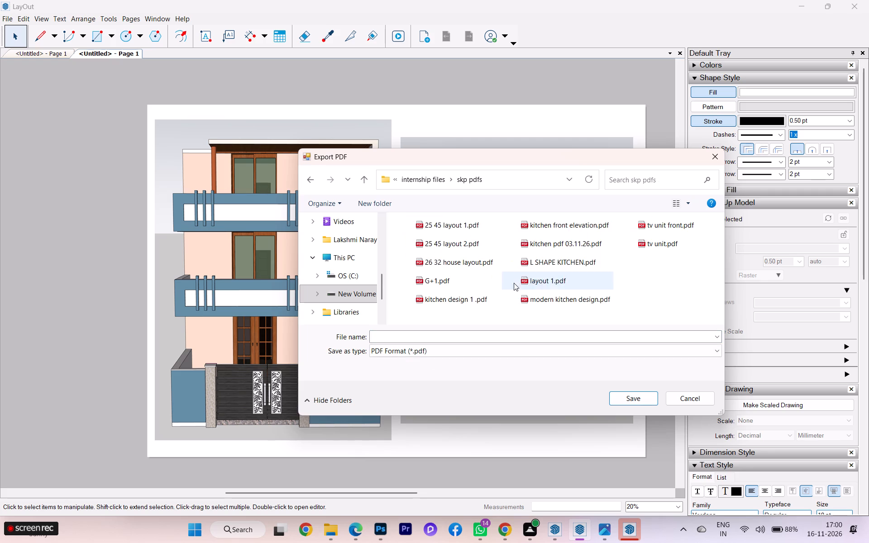
left_click(385, 332)
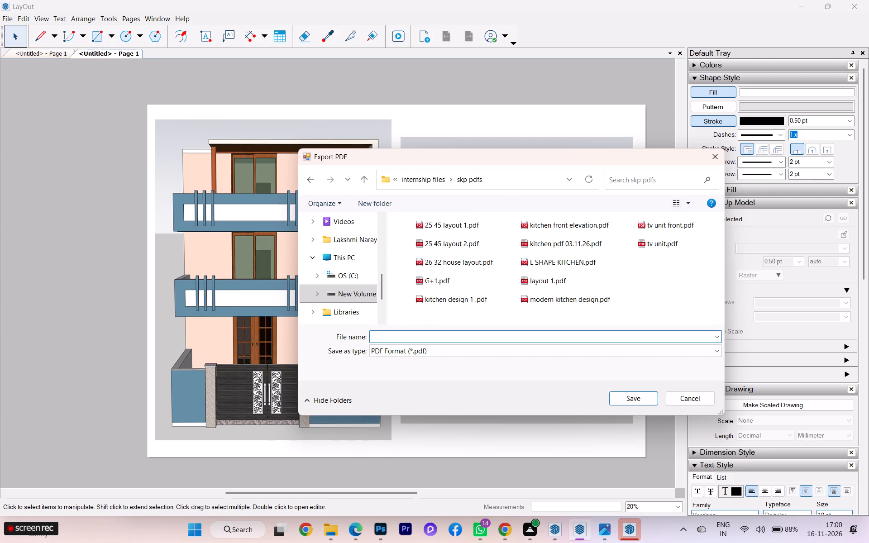
type("layout 3")
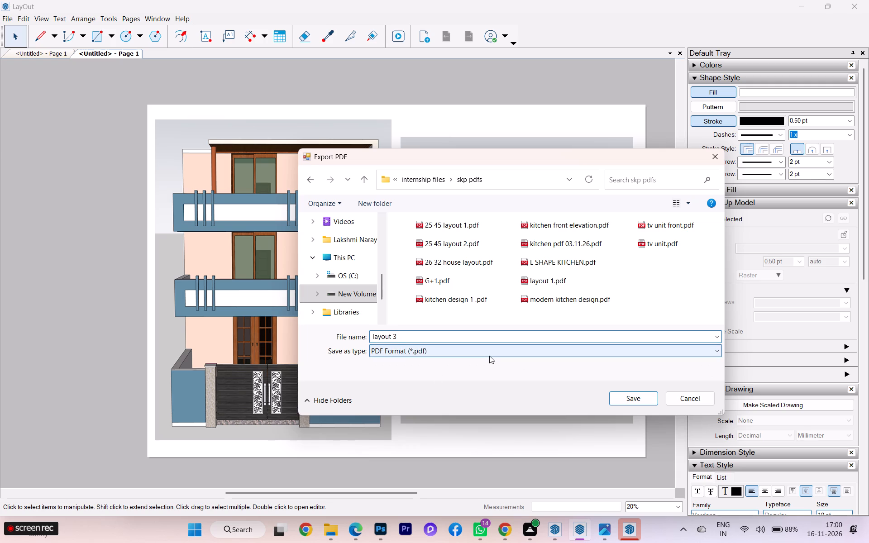
type(".pdf")
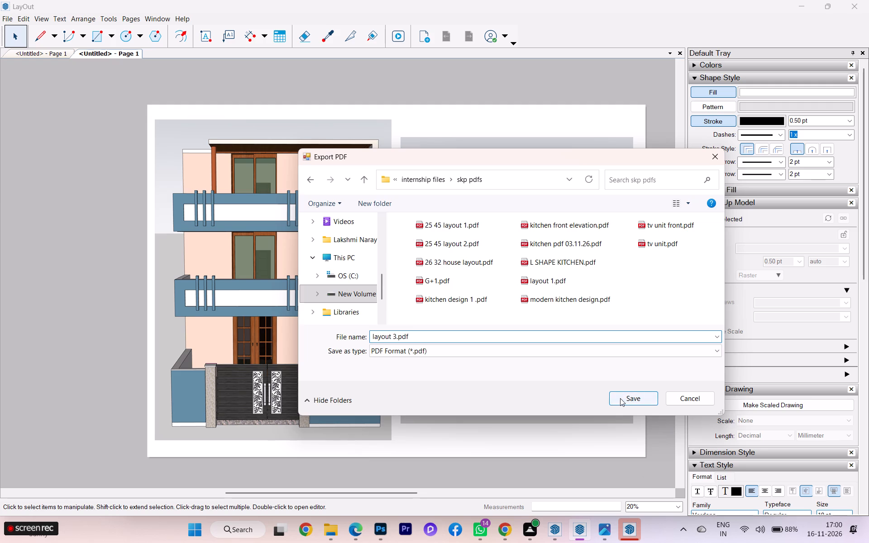
left_click(620, 398)
left_click(491, 366)
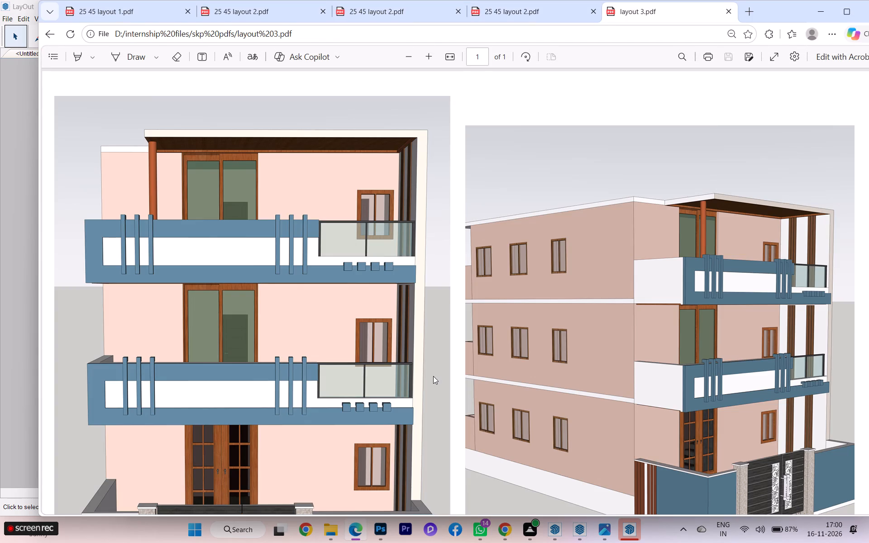
Review the front and perspective views in the exported layout 3.pdf.
scroll(435, 373, "down", 3)
scroll(437, 373, "up", 2)
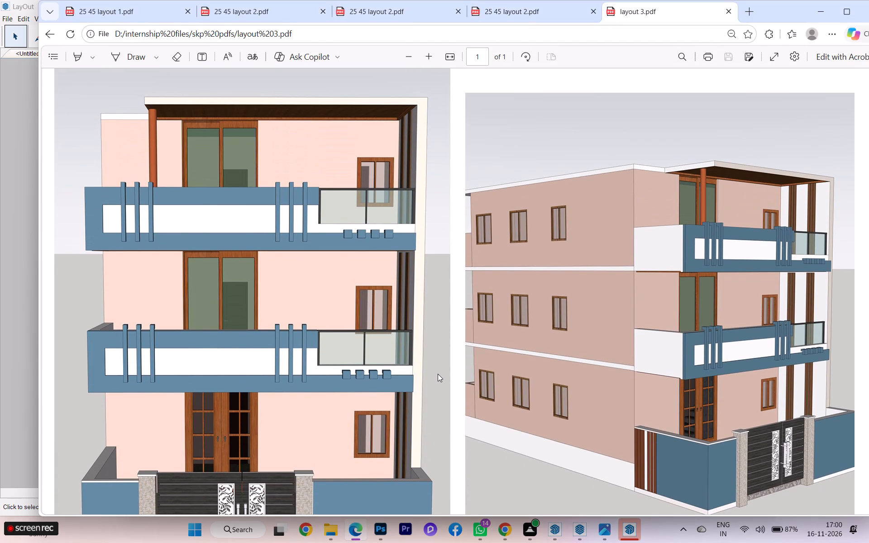
scroll(438, 374, "down", 1)
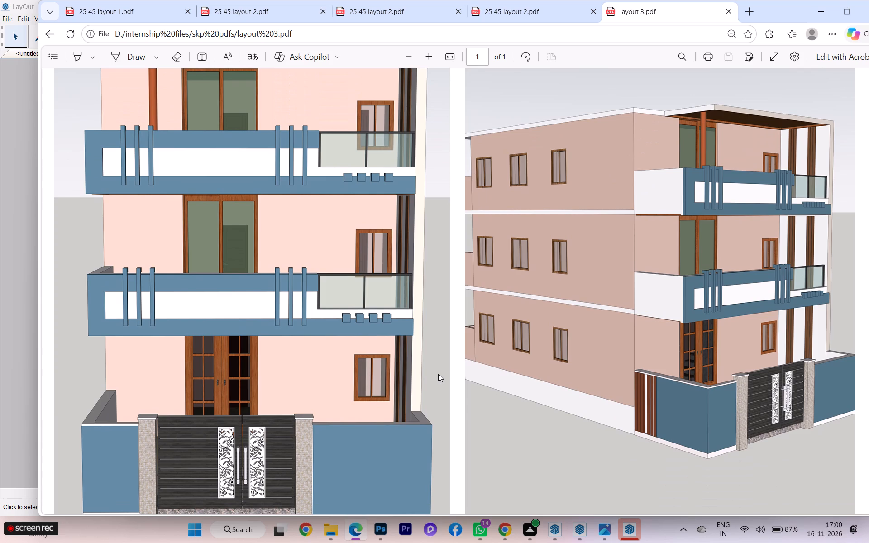
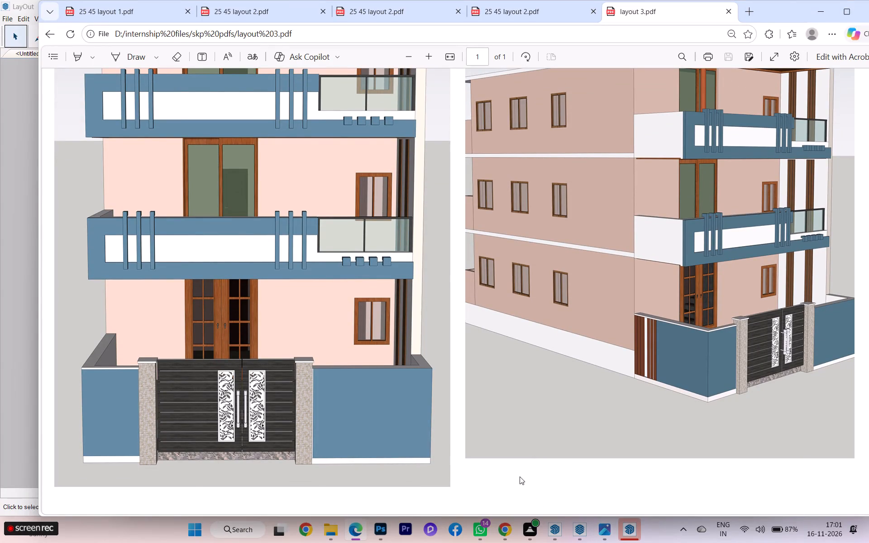
Switch from the exported PDF to the house model in SketchUp.
scroll(511, 464, "down", 3)
left_click(548, 488)
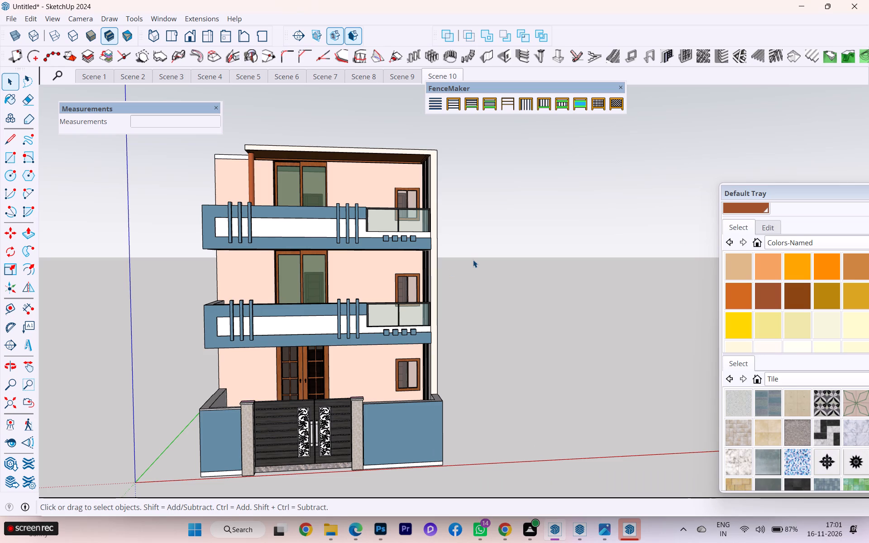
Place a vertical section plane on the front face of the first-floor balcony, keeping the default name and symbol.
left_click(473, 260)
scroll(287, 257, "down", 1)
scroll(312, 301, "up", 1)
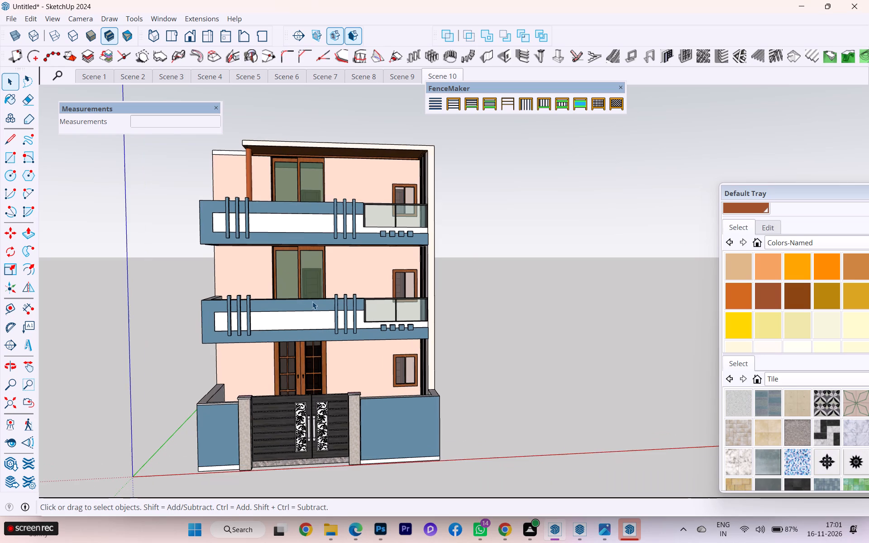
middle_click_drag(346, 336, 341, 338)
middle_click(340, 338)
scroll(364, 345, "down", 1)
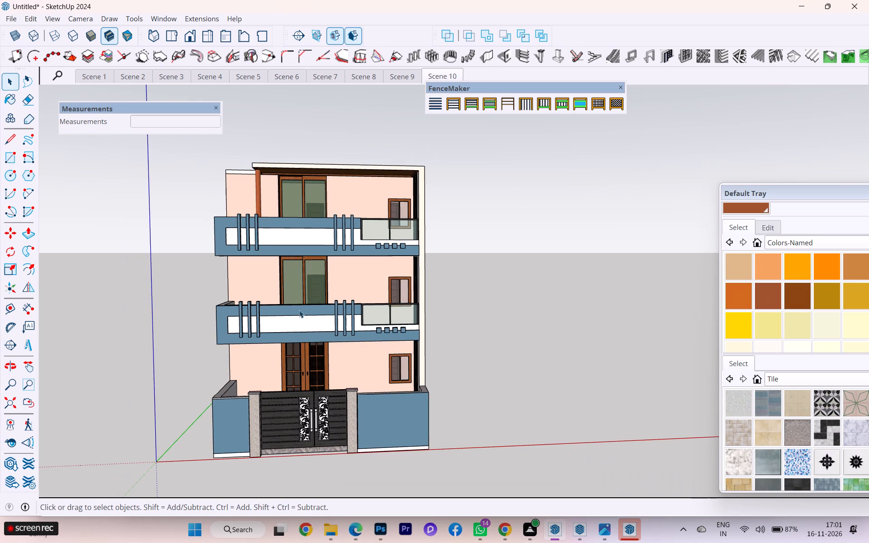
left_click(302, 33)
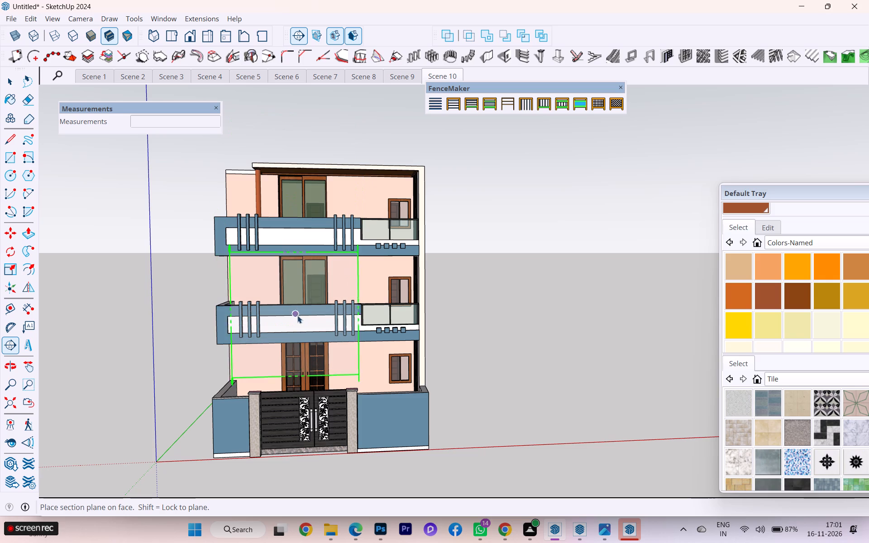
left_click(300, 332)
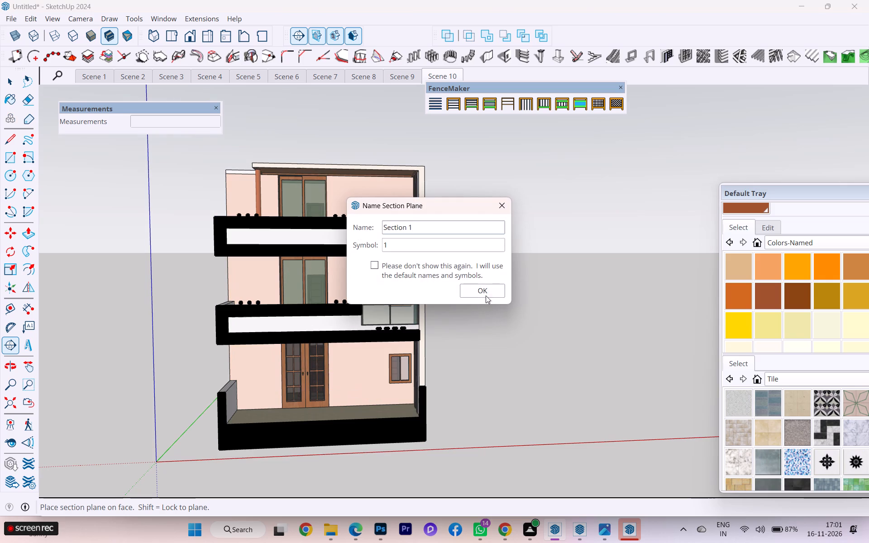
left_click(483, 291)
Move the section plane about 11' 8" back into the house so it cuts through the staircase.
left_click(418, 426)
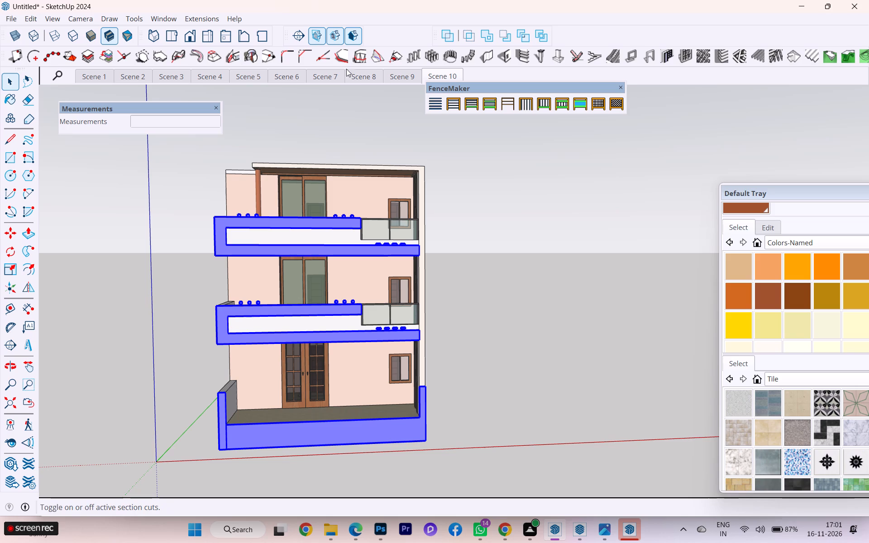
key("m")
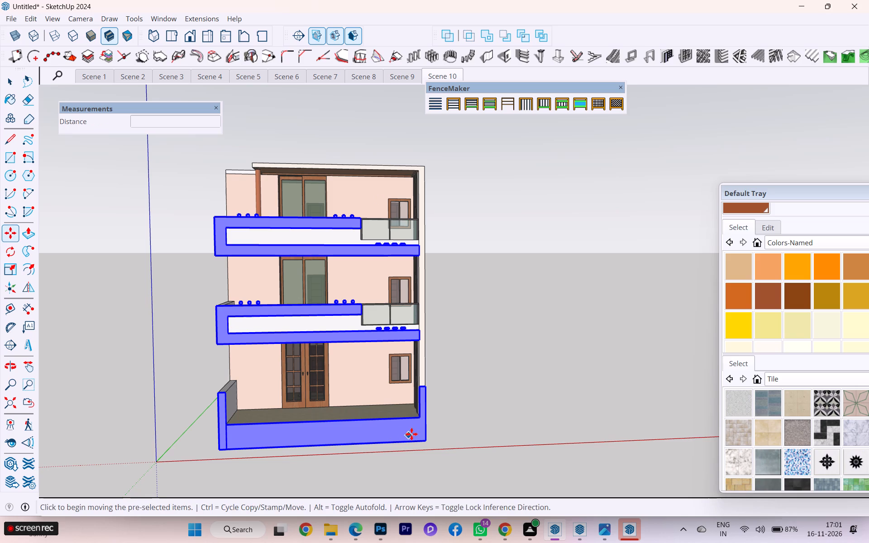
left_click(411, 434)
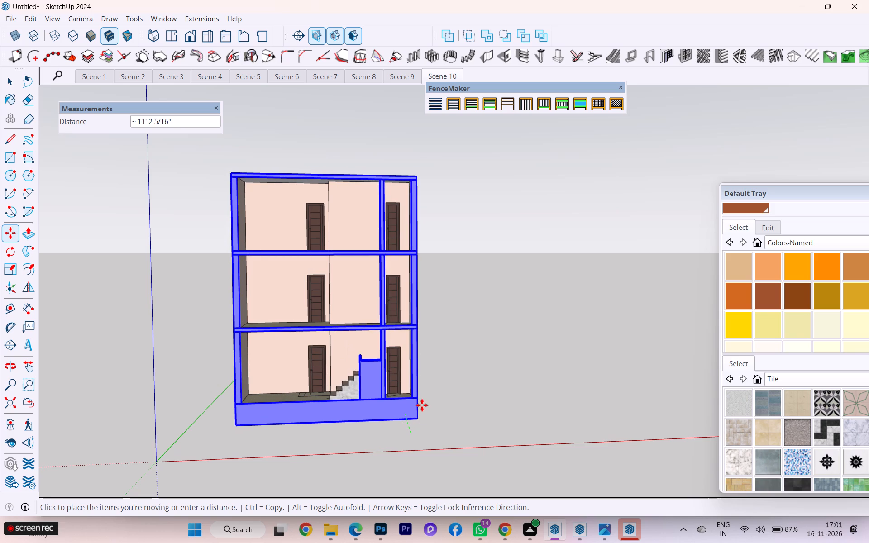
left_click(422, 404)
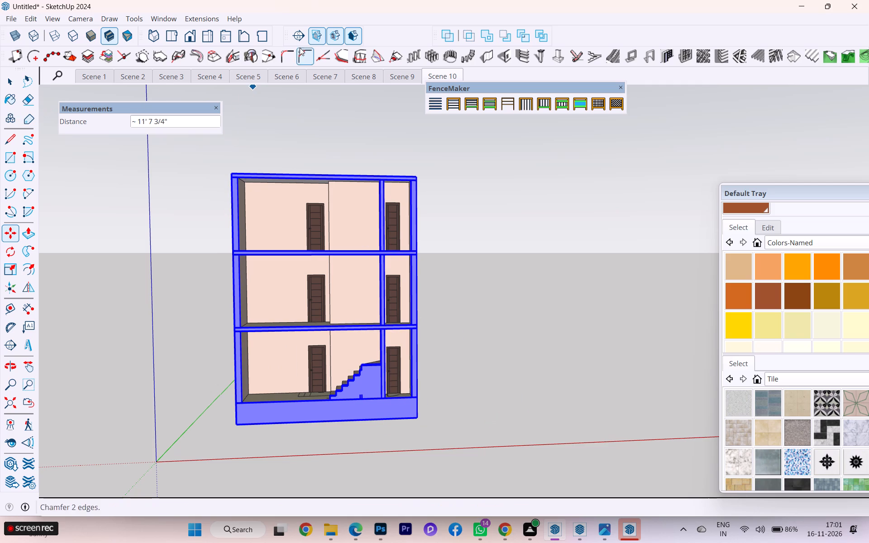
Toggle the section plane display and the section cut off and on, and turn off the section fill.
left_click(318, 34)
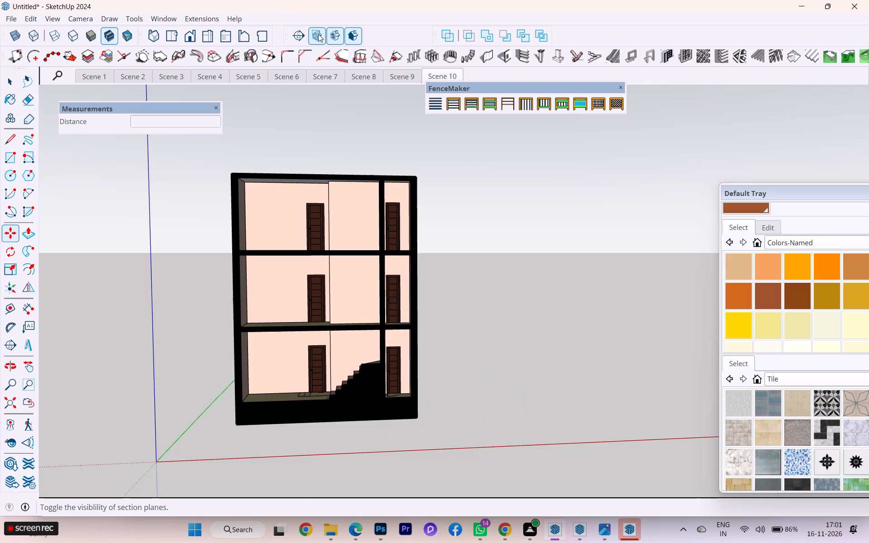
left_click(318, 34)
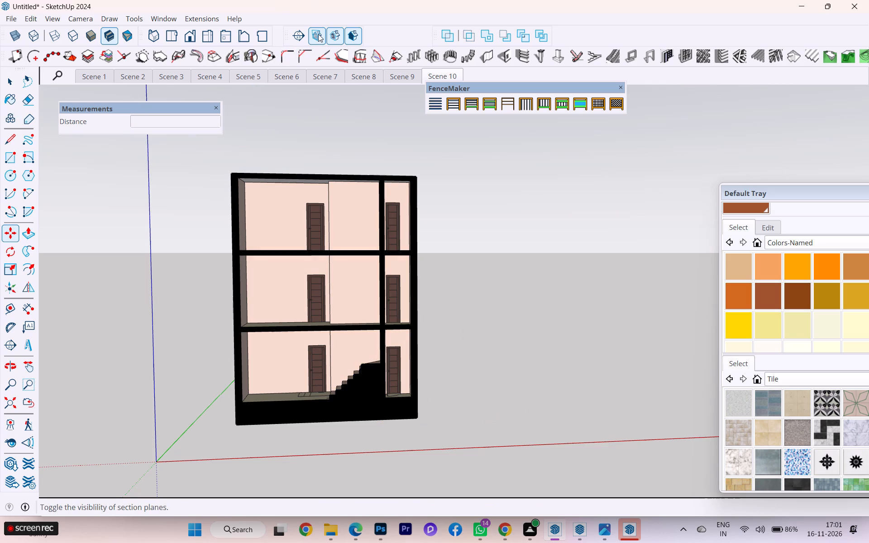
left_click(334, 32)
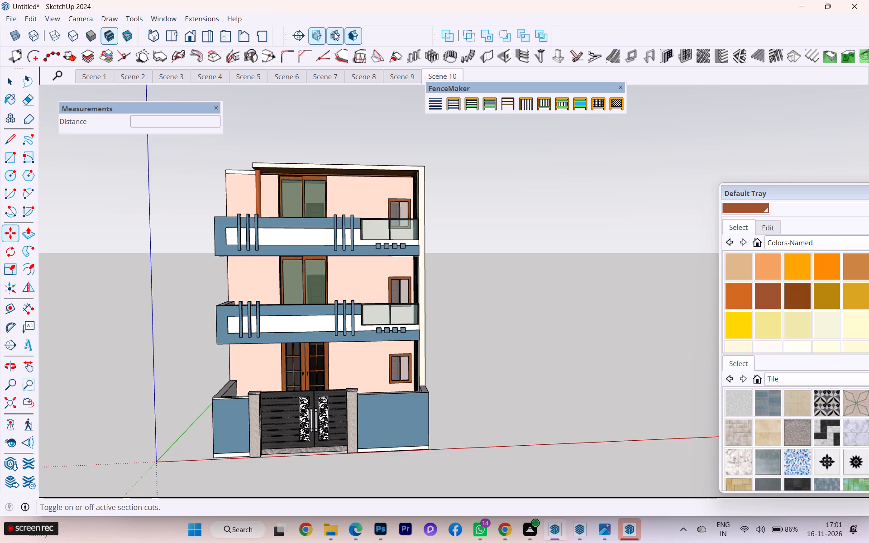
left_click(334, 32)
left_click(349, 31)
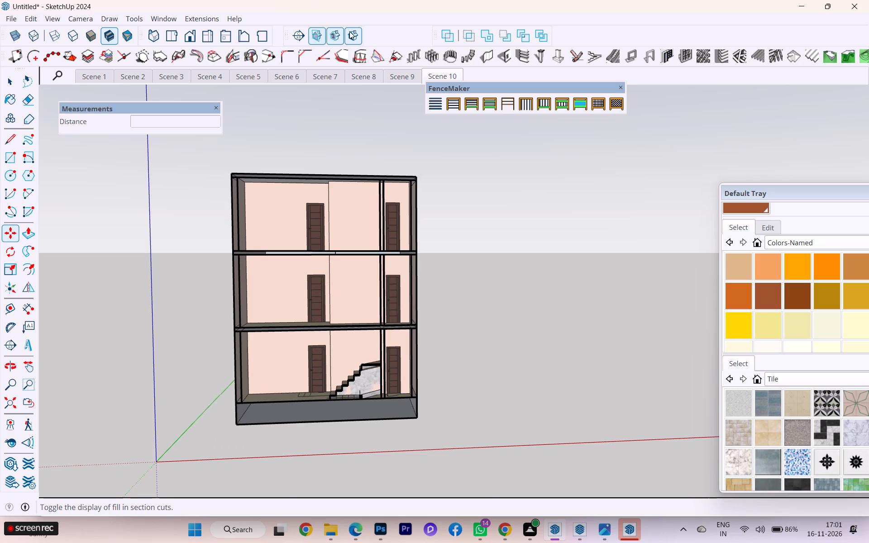
Examine the sectioned interior of the house, including the rooms, doors and staircase, from several angles.
left_click(18, 82)
left_click(127, 210)
left_click(433, 429)
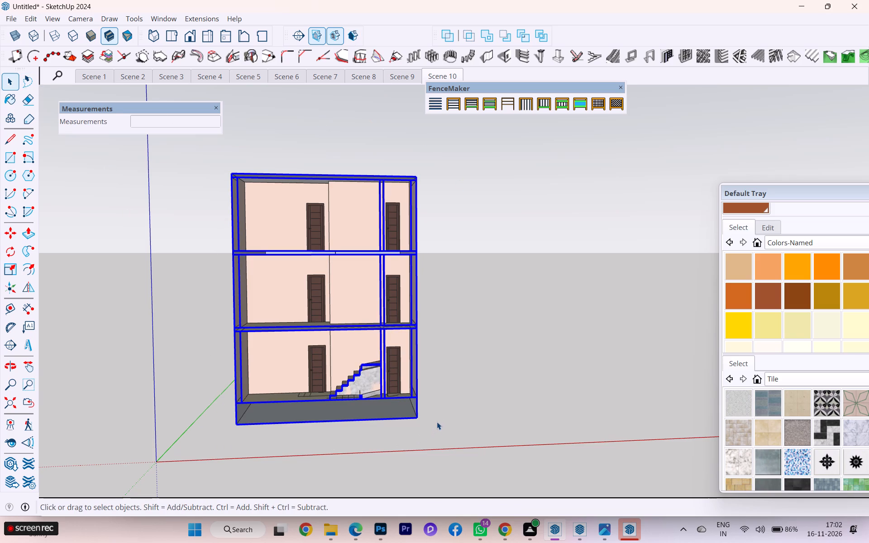
left_click(454, 260)
left_click(191, 214)
middle_click_drag(395, 278, 471, 276)
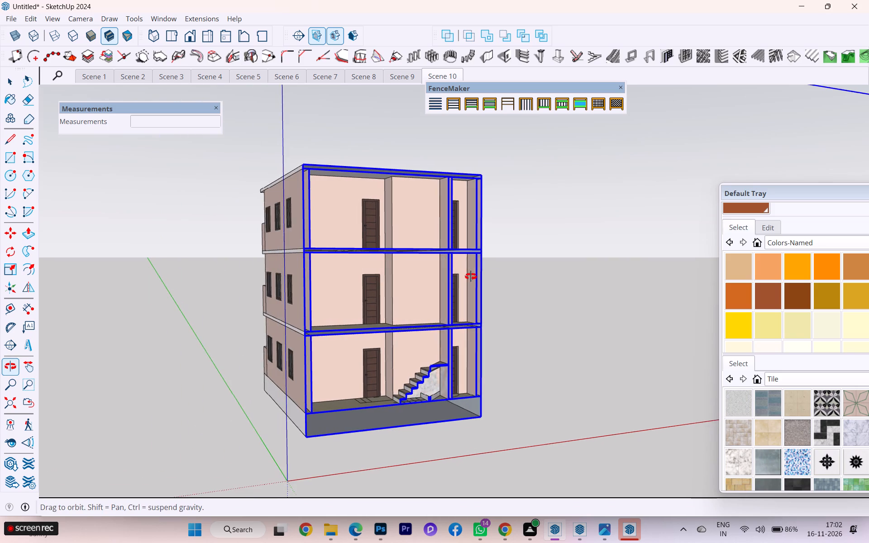
middle_click_drag(471, 276, 424, 280)
scroll(393, 311, "up", 6)
scroll(368, 327, "down", 3)
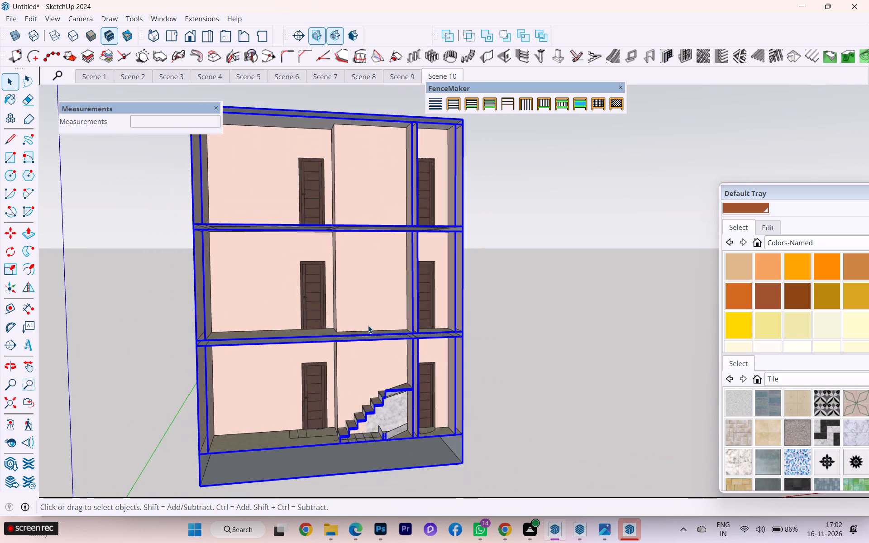
middle_click_drag(355, 310, 309, 297)
scroll(309, 298, "up", 2)
scroll(338, 304, "down", 2)
scroll(320, 310, "up", 1)
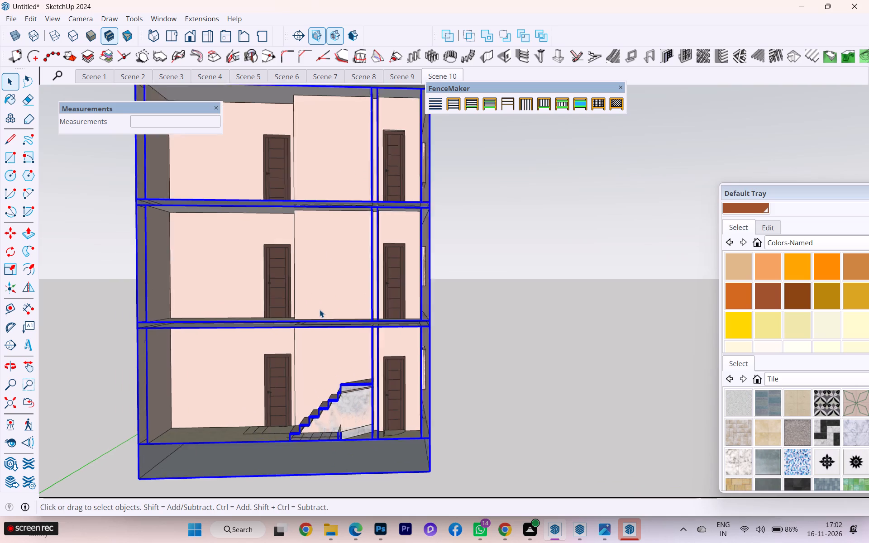
scroll(320, 310, "up", 2)
middle_click_drag(327, 311, 327, 329)
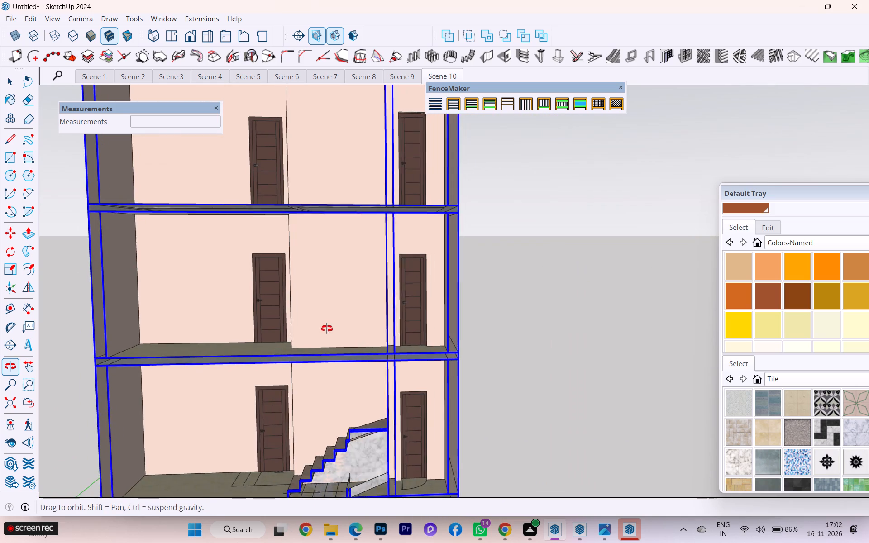
middle_click_drag(327, 329, 326, 329)
scroll(327, 317, "down", 3)
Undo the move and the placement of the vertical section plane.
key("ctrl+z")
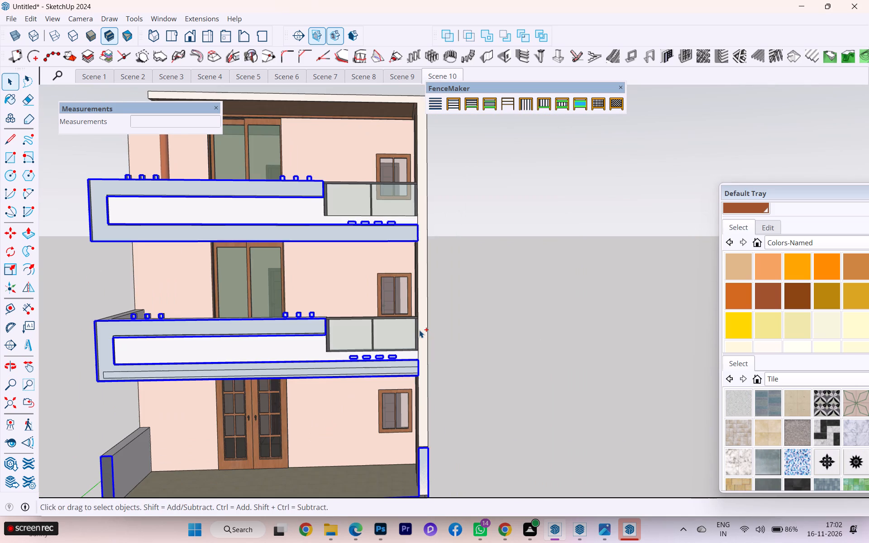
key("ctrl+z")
Switch to the bottom view and place a section plane on the house's underside, keeping the default name and symbol.
scroll(489, 317, "down", 3)
middle_click_drag(456, 314, 447, 457)
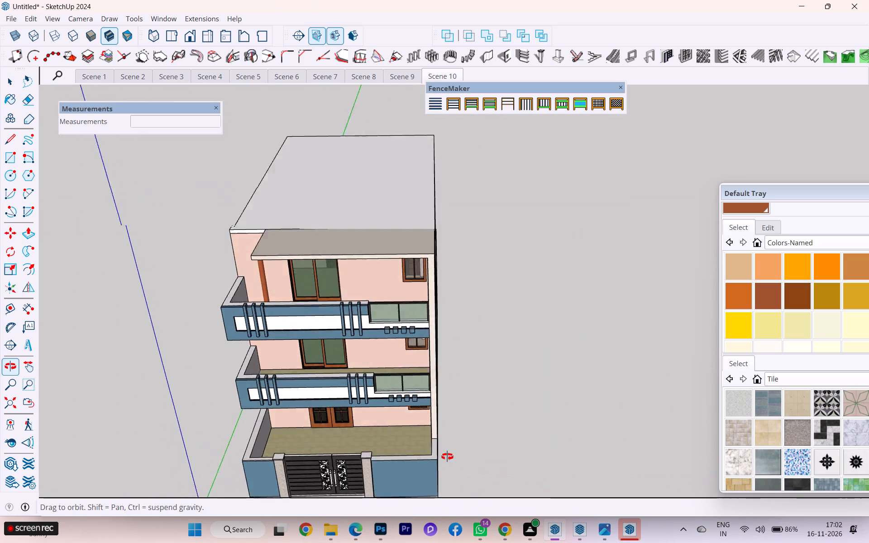
middle_click_drag(447, 457, 449, 461)
scroll(441, 447, "down", 1)
scroll(437, 438, "up", 1)
scroll(411, 334, "down", 2)
scroll(414, 337, "up", 1)
scroll(418, 339, "down", 2)
middle_click_drag(426, 343, 456, 421)
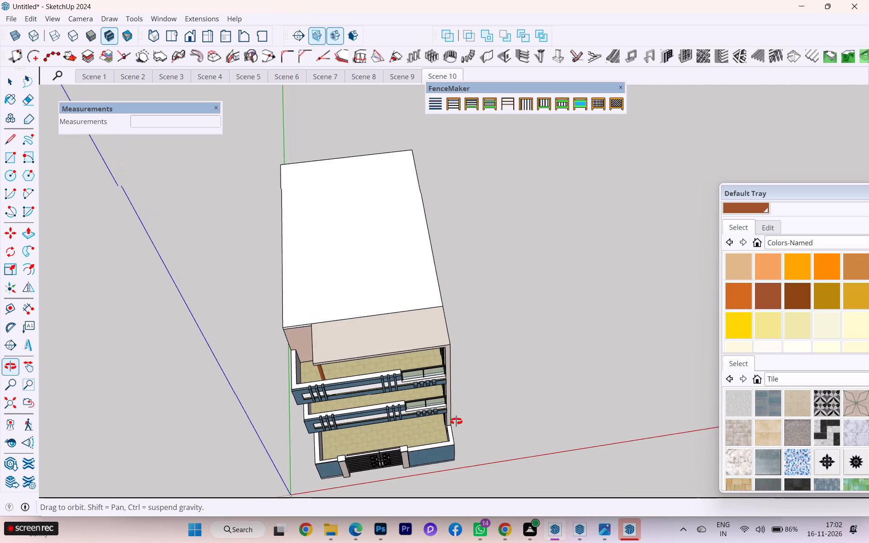
middle_click_drag(456, 421, 456, 422)
scroll(475, 320, "down", 2)
middle_click_drag(459, 356, 432, 408)
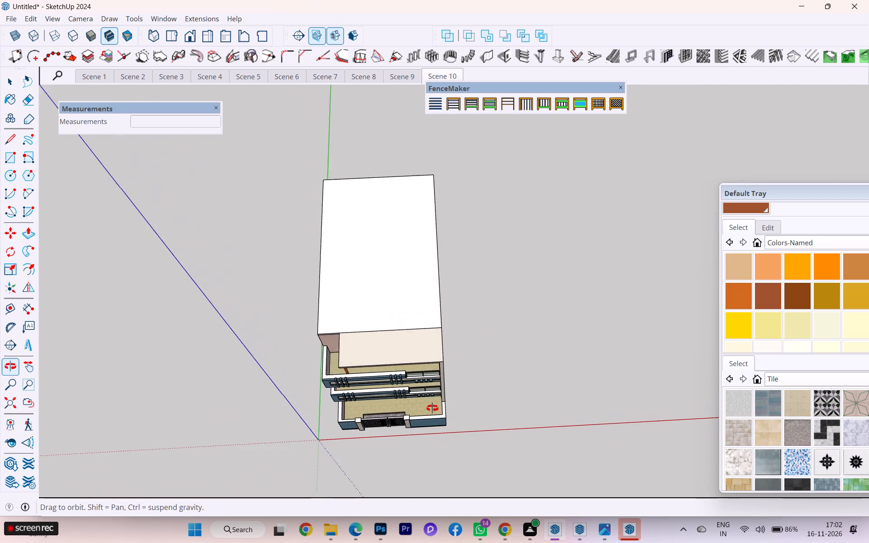
middle_click_drag(432, 408, 434, 410)
scroll(353, 225, "down", 1)
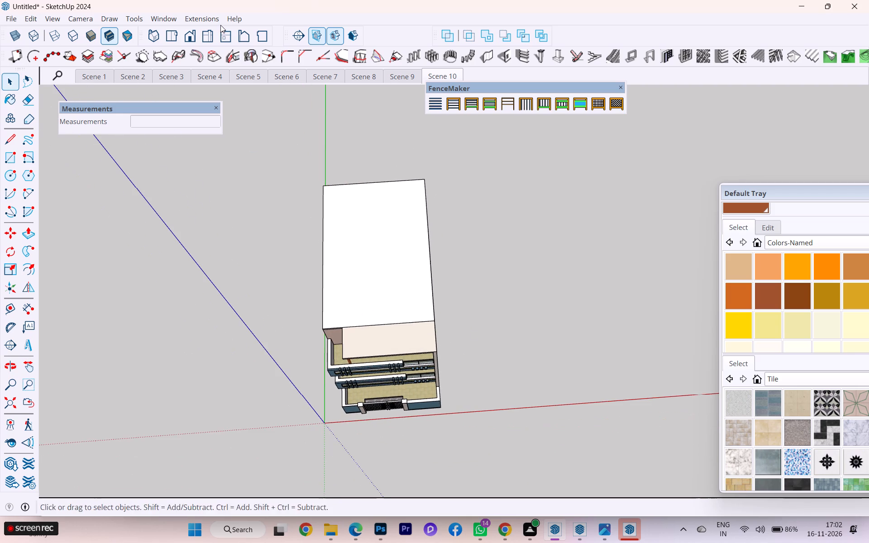
left_click(264, 35)
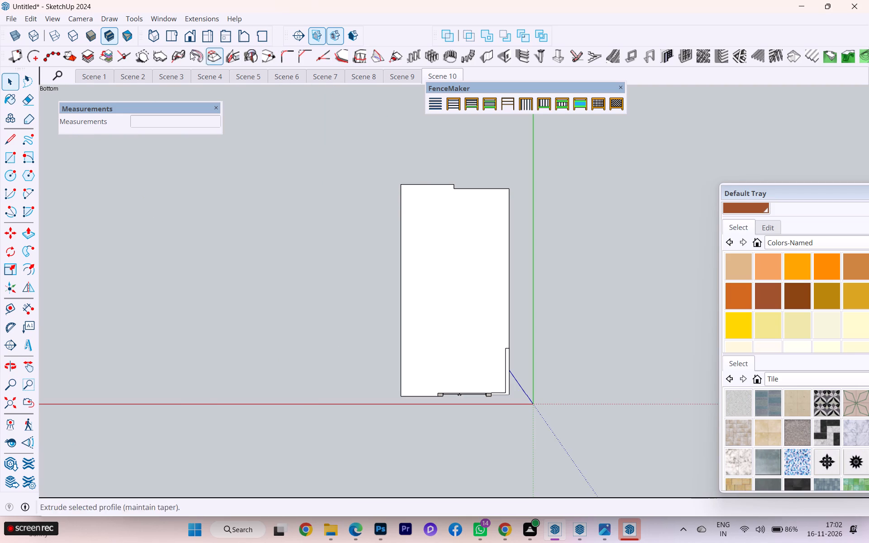
left_click(299, 34)
left_click(465, 275)
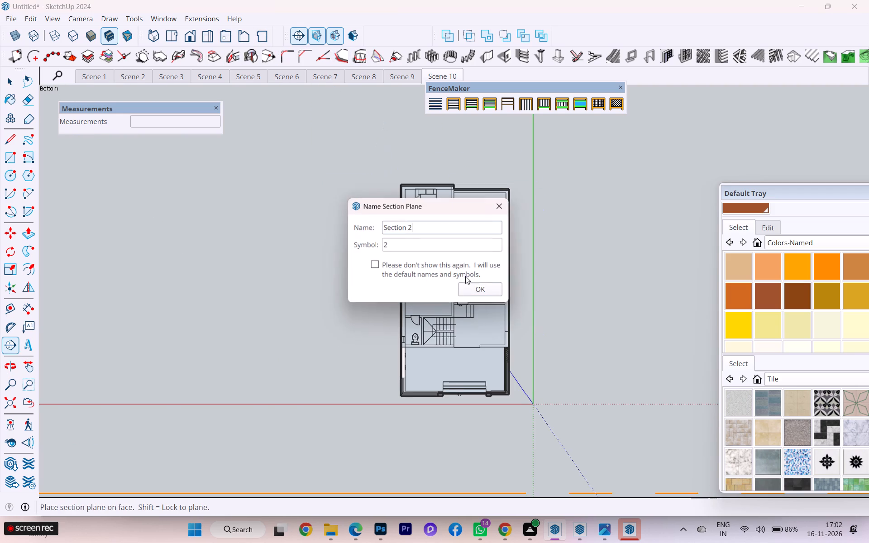
left_click(482, 285)
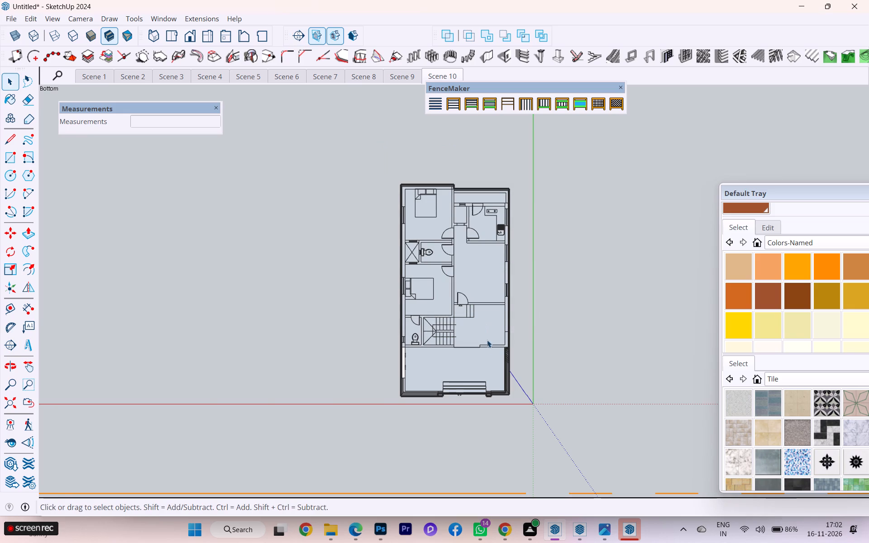
Turn on the section fill for the horizontal cut.
left_click(504, 391)
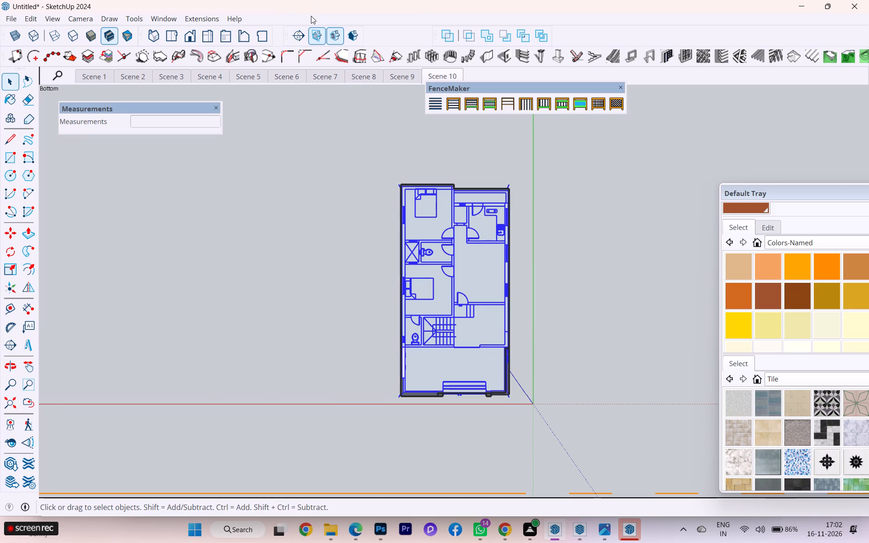
left_click(351, 38)
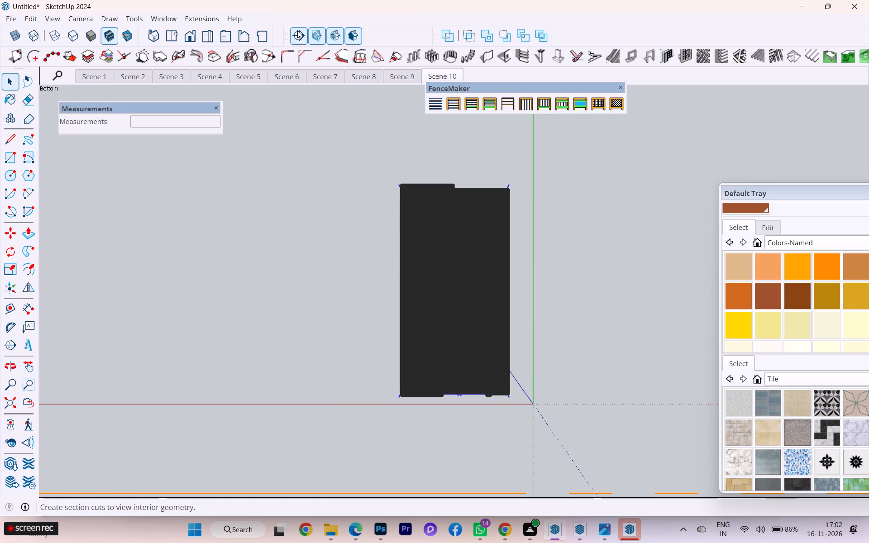
left_click(309, 48)
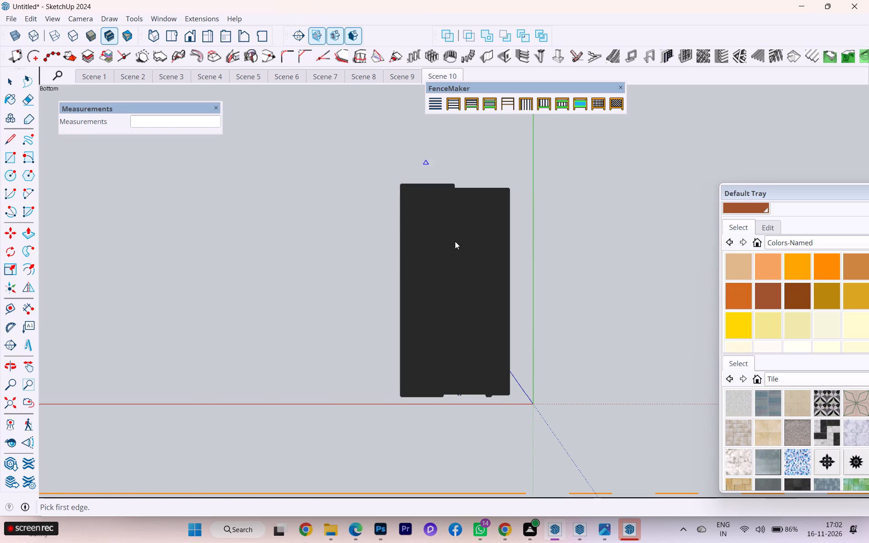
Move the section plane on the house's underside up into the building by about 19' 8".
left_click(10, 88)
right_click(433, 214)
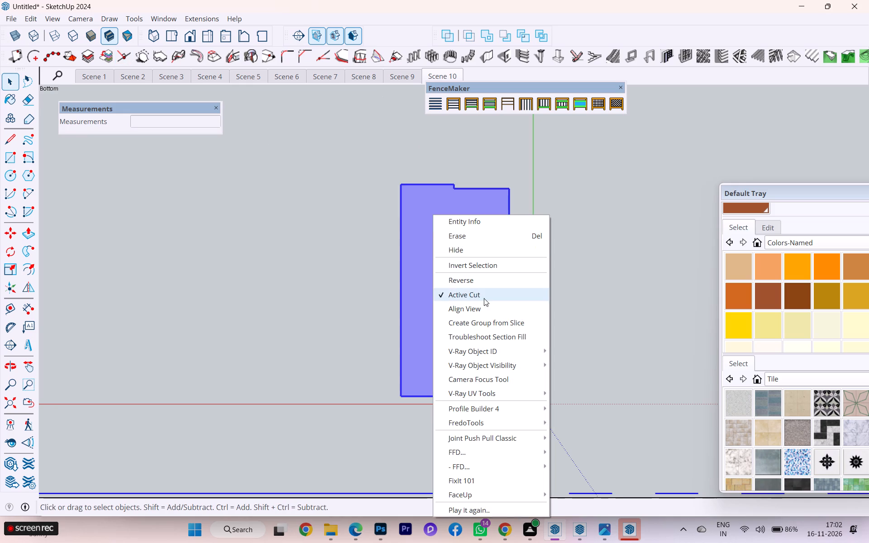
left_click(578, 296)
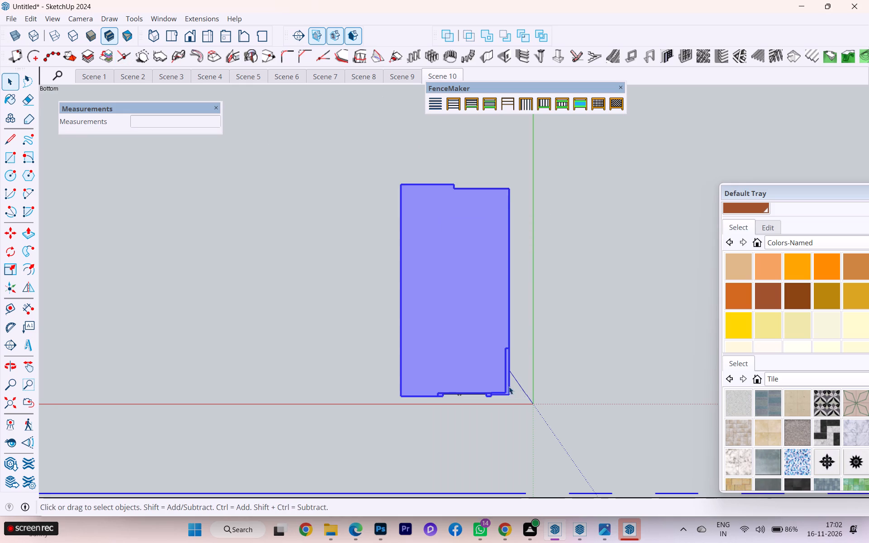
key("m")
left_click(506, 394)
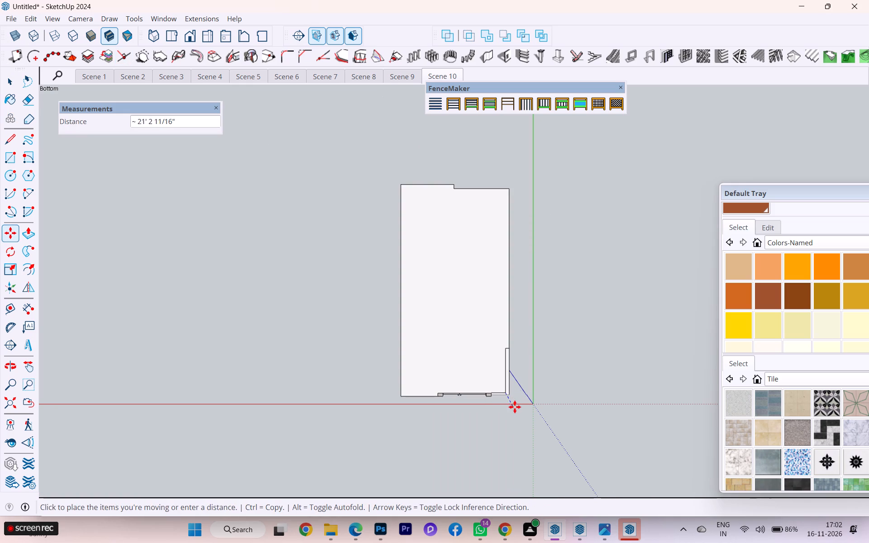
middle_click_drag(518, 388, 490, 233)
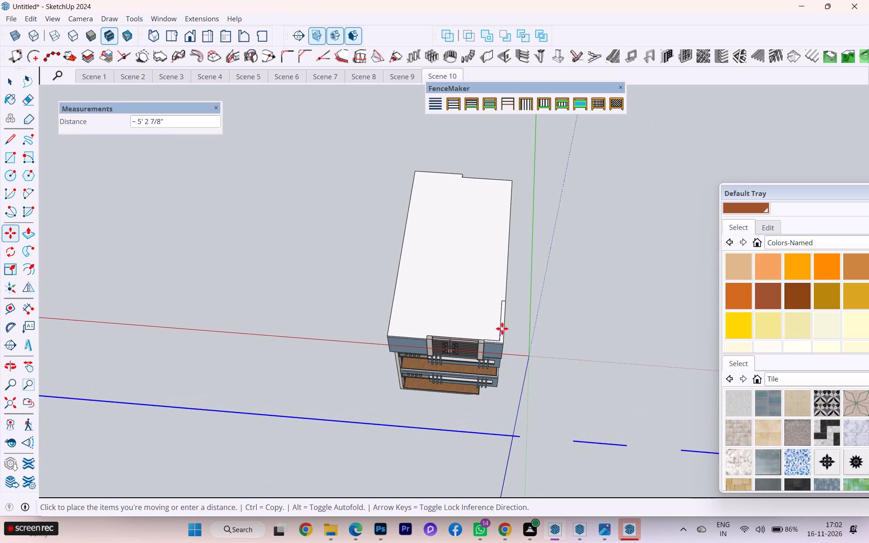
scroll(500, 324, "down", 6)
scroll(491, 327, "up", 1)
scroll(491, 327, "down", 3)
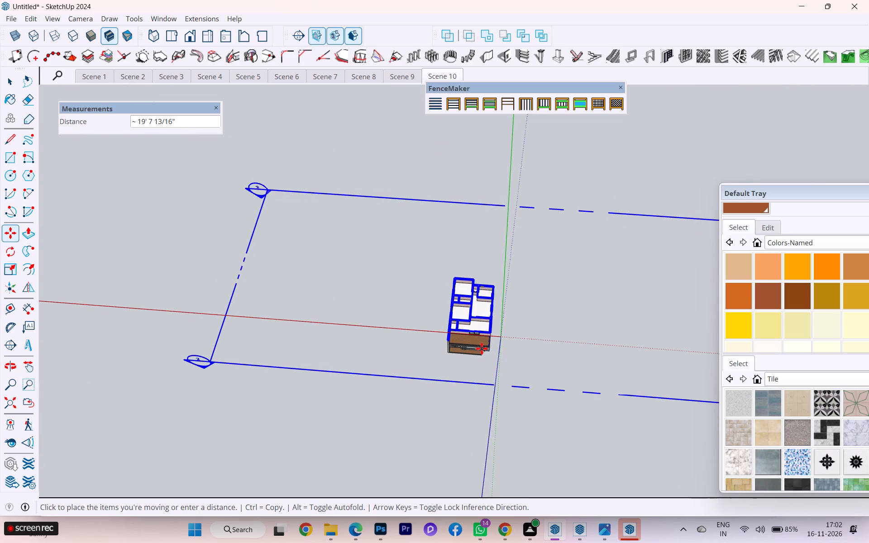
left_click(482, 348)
Examine the floor plan exposed by the raised horizontal cut from several angles.
scroll(502, 331, "up", 3)
scroll(502, 331, "down", 1)
scroll(502, 331, "up", 3)
scroll(497, 310, "down", 2)
scroll(496, 310, "up", 8)
scroll(471, 308, "down", 1)
scroll(471, 308, "up", 2)
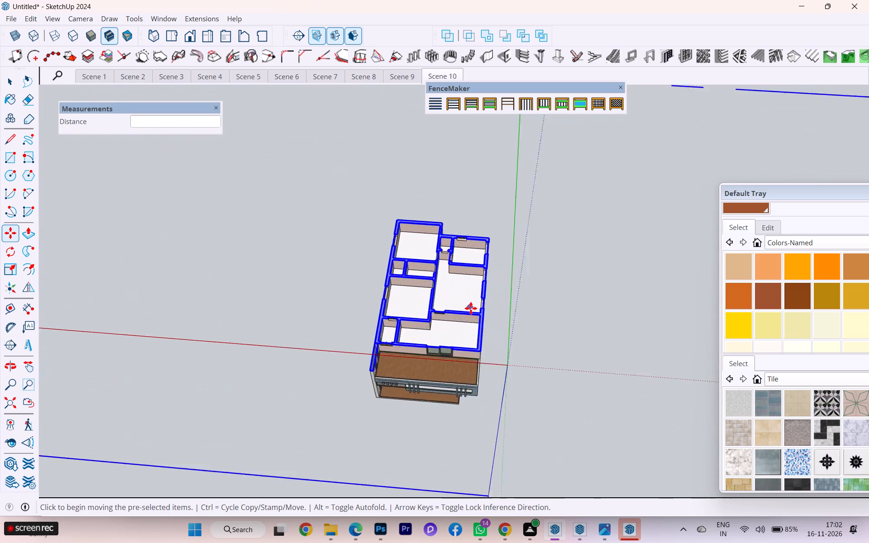
scroll(471, 308, "up", 7)
scroll(482, 306, "down", 2)
scroll(473, 343, "down", 1)
middle_click_drag(475, 354, 478, 361)
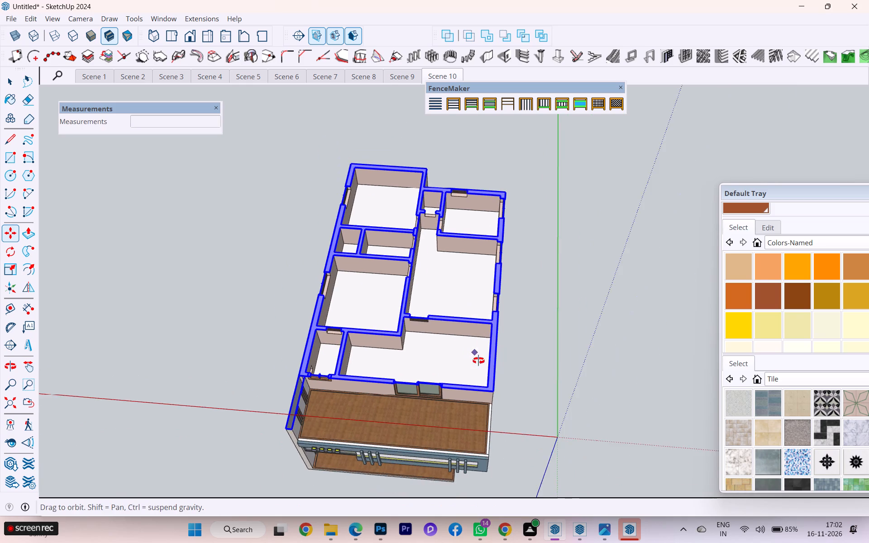
middle_click_drag(478, 361, 512, 420)
scroll(475, 343, "down", 2)
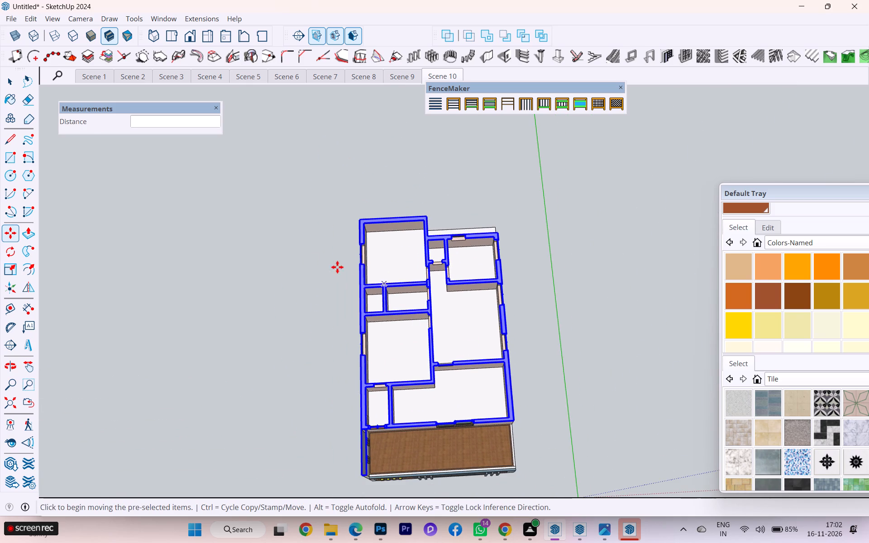
left_click(4, 76)
left_click(136, 251)
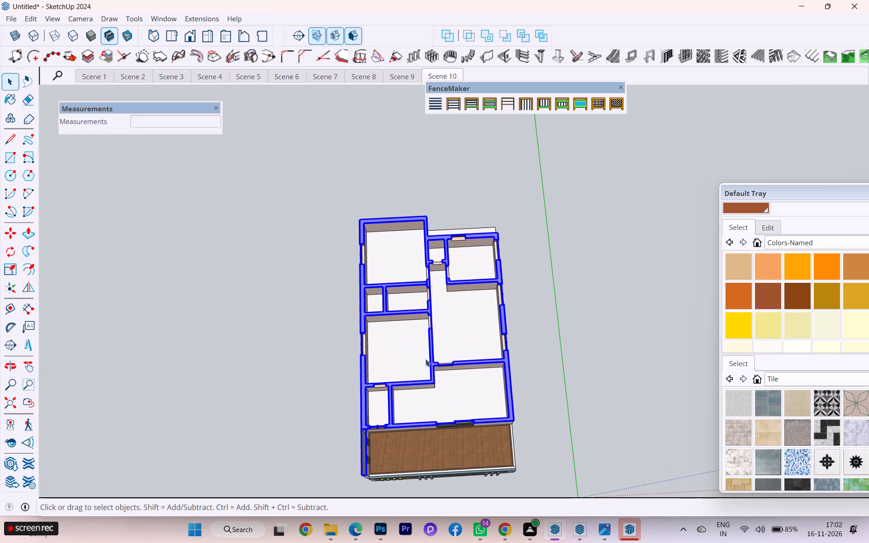
scroll(497, 422, "up", 6)
middle_click_drag(483, 391, 443, 306)
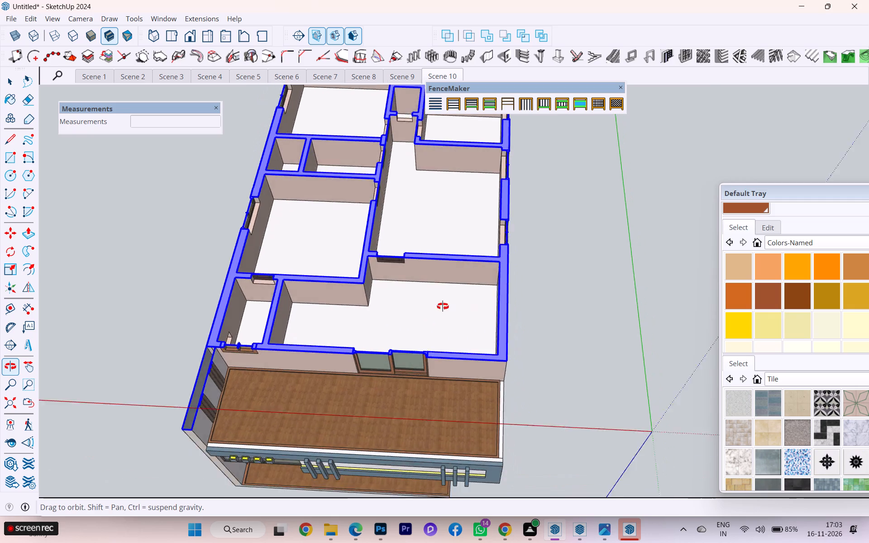
middle_click_drag(443, 306, 399, 329)
scroll(401, 331, "up", 1)
left_click(531, 337)
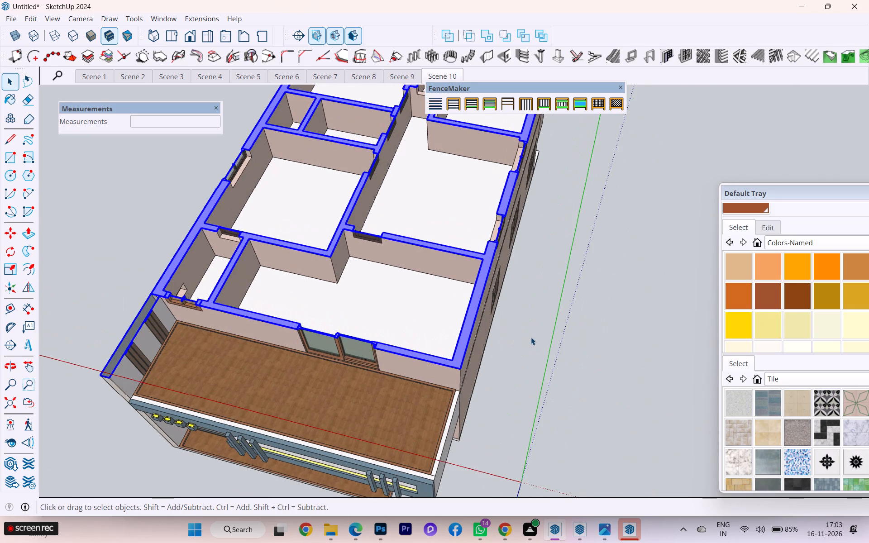
scroll(441, 350, "down", 1)
left_click(541, 350)
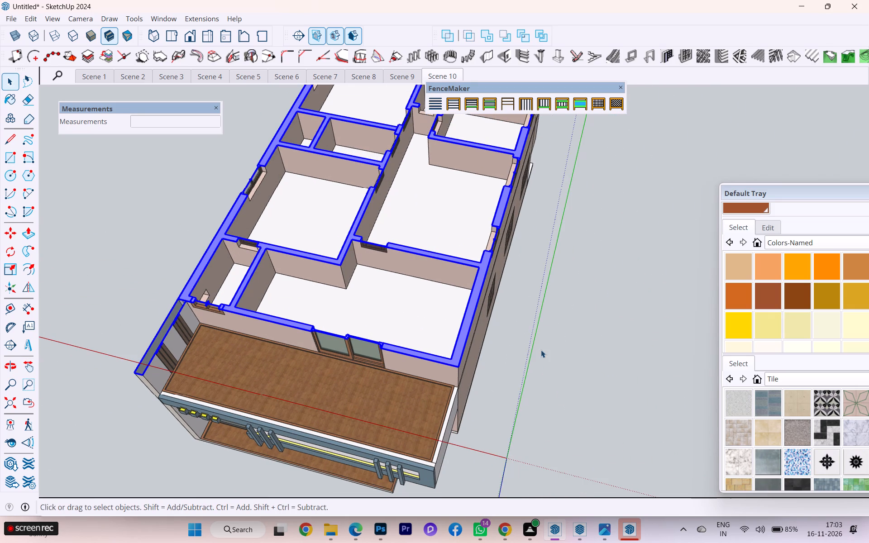
scroll(323, 314, "down", 1)
middle_click_drag(363, 327, 415, 330)
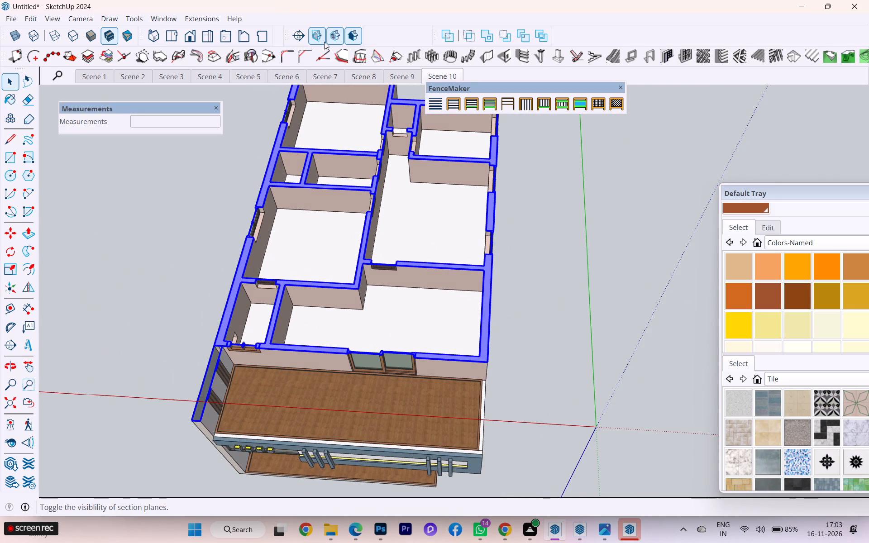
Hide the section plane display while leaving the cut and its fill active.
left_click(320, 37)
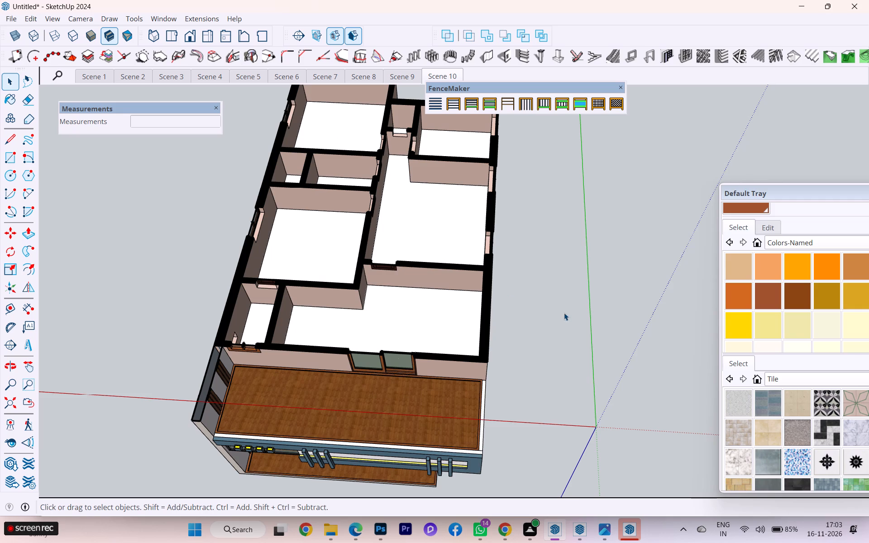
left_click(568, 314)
Examine the filled floor-plan cut, then open the house group and inspect its rooms and front balconies.
middle_click_drag(490, 349, 543, 463)
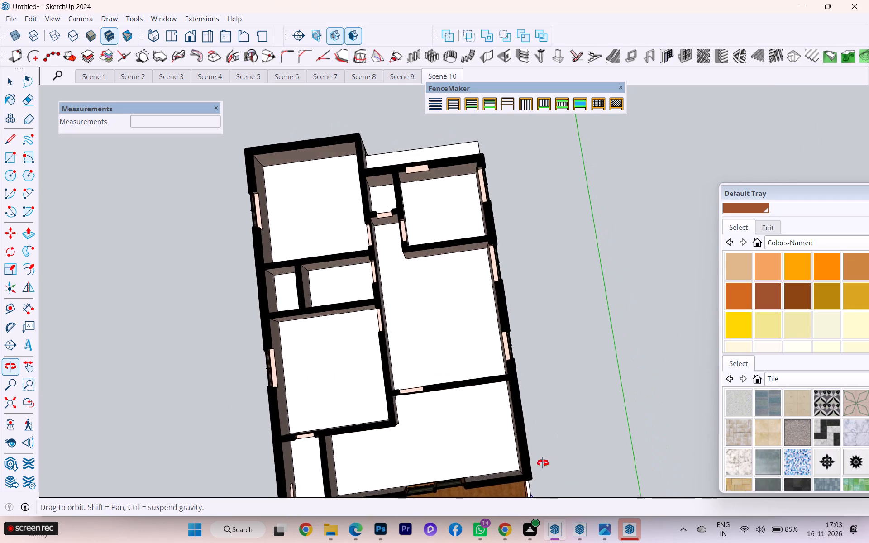
middle_click_drag(543, 463, 481, 466)
scroll(435, 325, "down", 4)
middle_click_drag(424, 378, 430, 382)
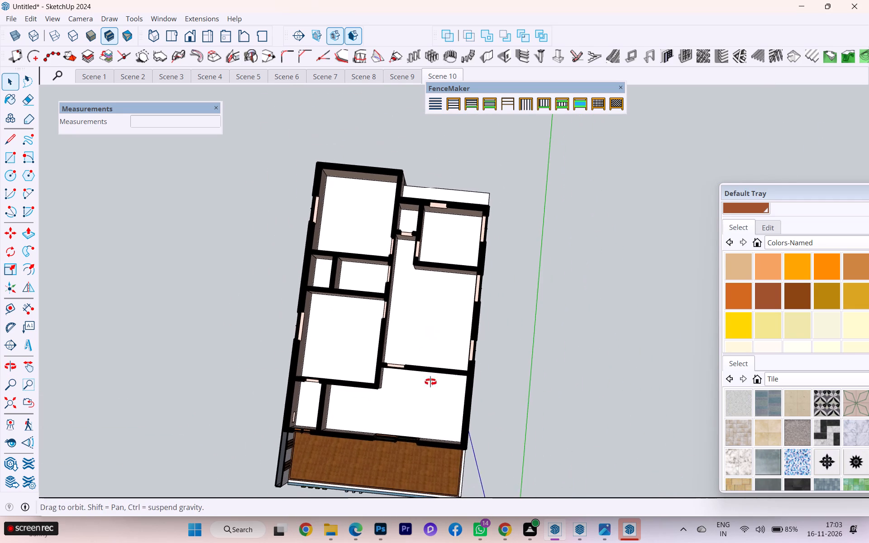
middle_click_drag(430, 382, 461, 379)
scroll(368, 266, "down", 2)
scroll(420, 350, "up", 2)
left_click(406, 330)
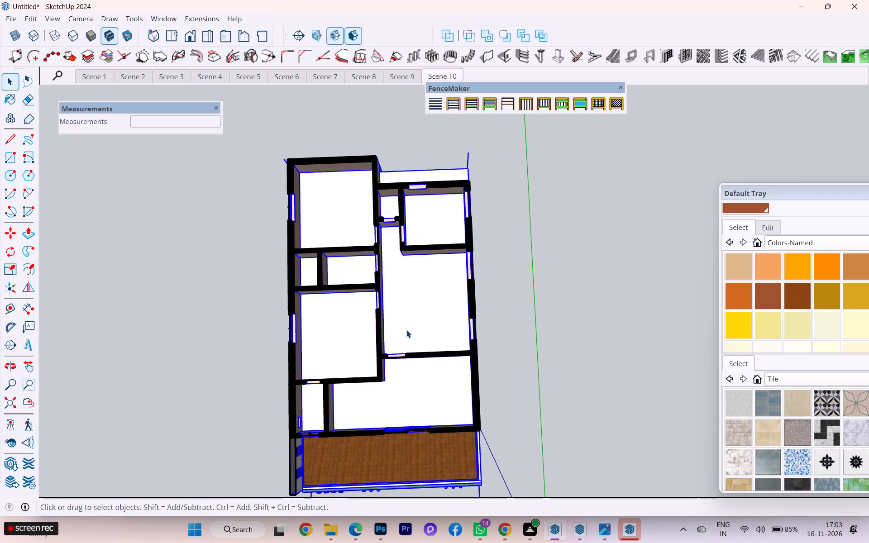
double_click(409, 322)
left_click(406, 318)
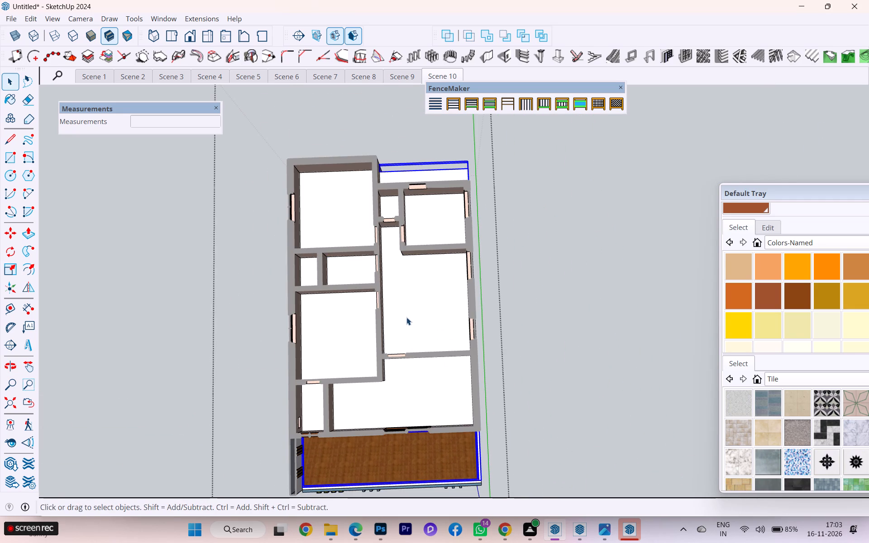
middle_click_drag(415, 328, 368, 148)
scroll(393, 335, "up", 6)
scroll(392, 328, "down", 1)
scroll(392, 328, "up", 2)
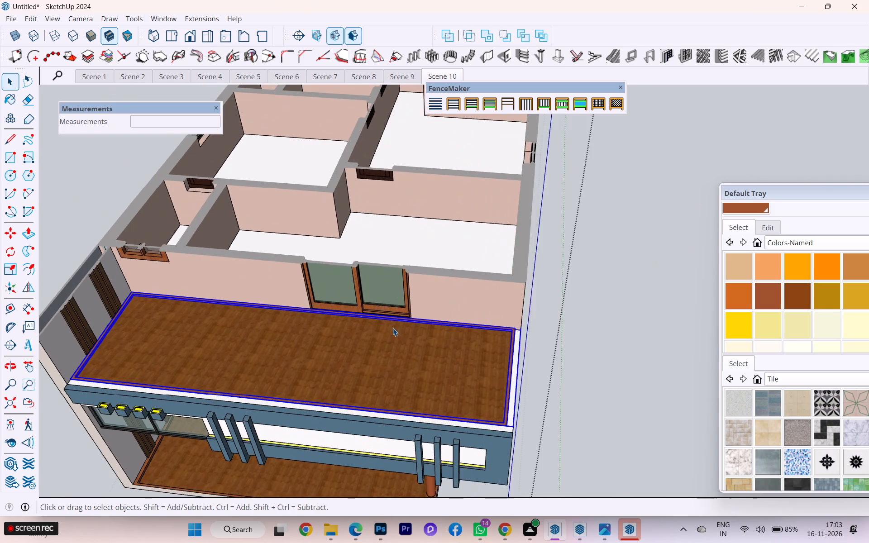
scroll(393, 329, "down", 1)
middle_click_drag(393, 329, 377, 260)
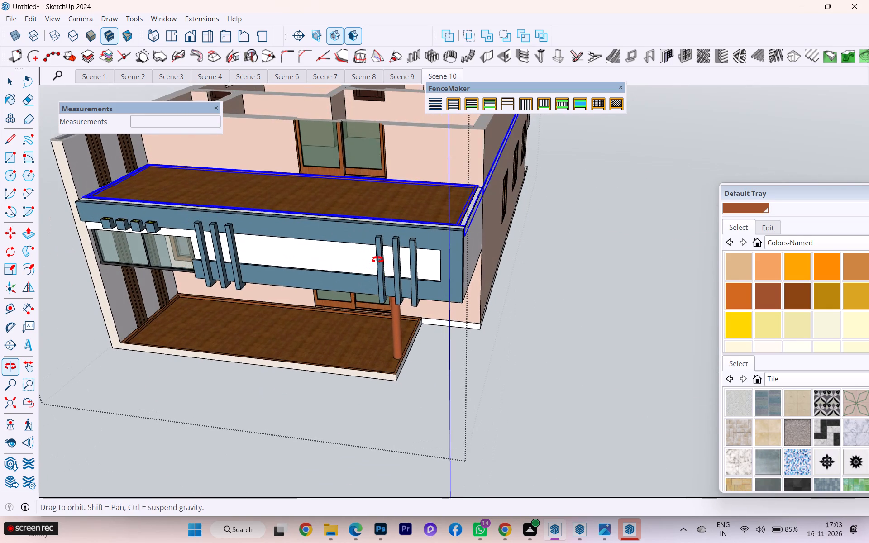
middle_click_drag(377, 260, 378, 268)
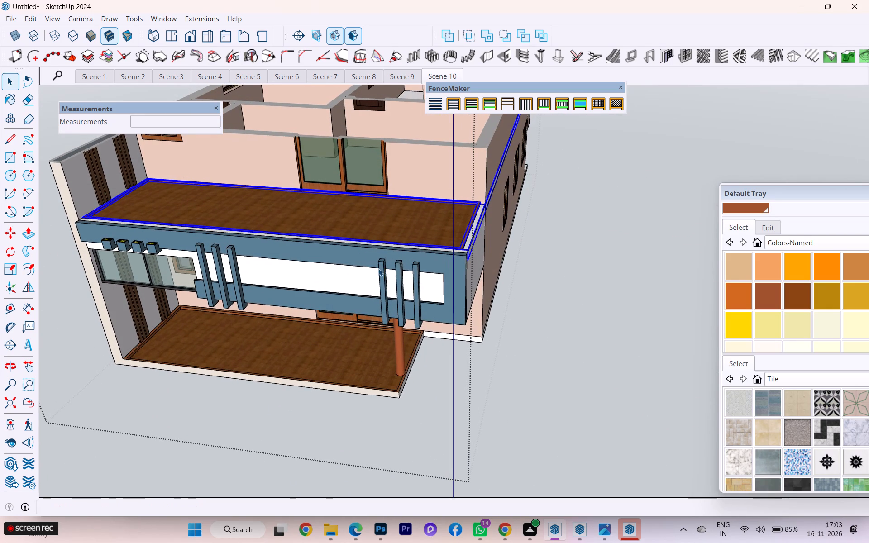
middle_click_drag(390, 283, 440, 315)
scroll(501, 372, "down", 3)
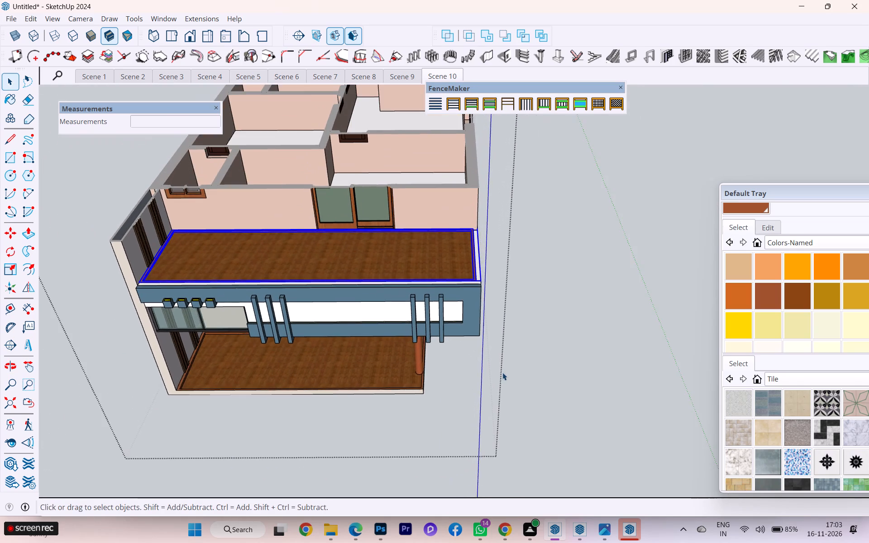
scroll(468, 356, "down", 2)
middle_click_drag(369, 326, 406, 416)
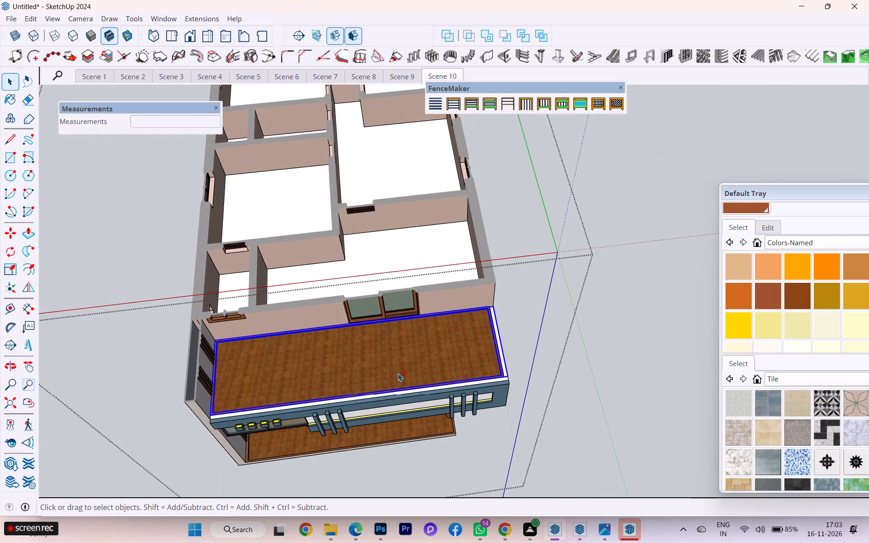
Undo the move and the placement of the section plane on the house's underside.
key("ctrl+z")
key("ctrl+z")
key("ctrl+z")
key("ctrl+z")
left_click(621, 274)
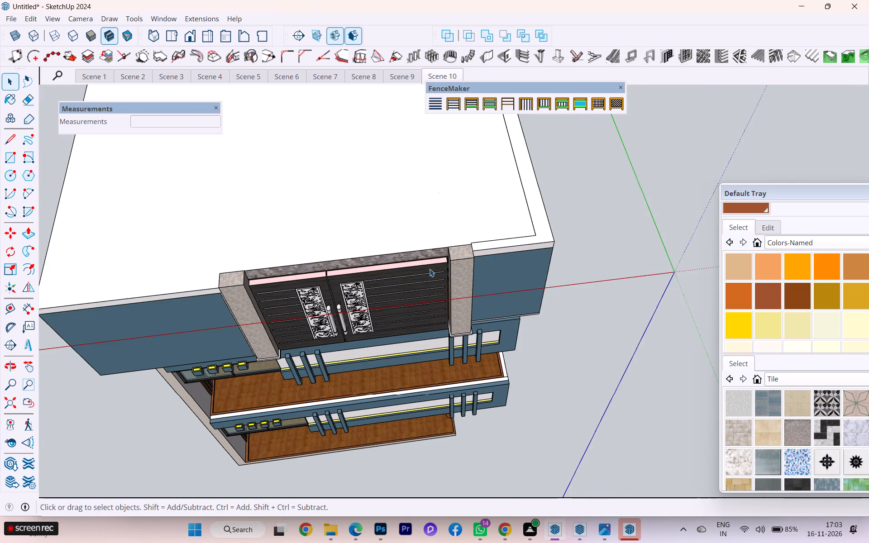
Switch to the top view and place a section plane on the house's flat roof, keeping the default name and symbol.
middle_click_drag(428, 269, 379, 157)
scroll(211, 242, "down", 2)
scroll(190, 255, "up", 1)
scroll(189, 257, "down", 6)
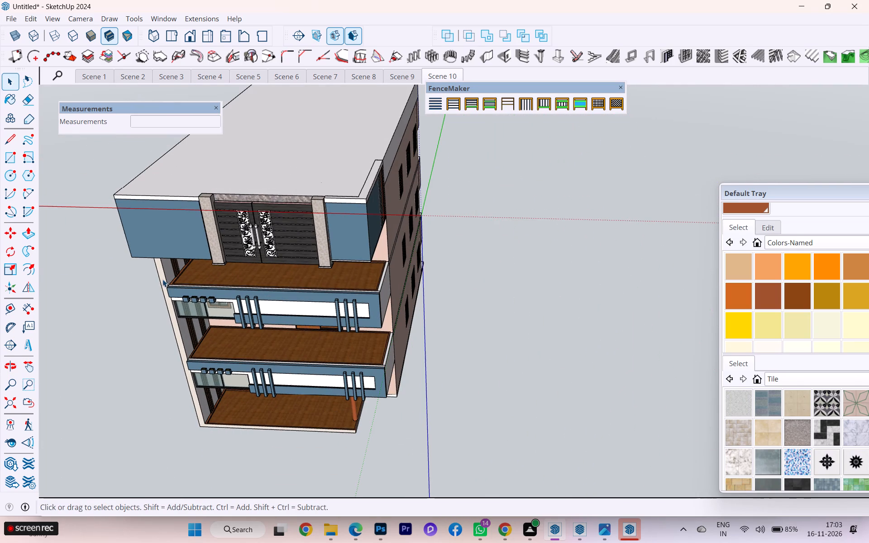
middle_click_drag(289, 129, 307, 118)
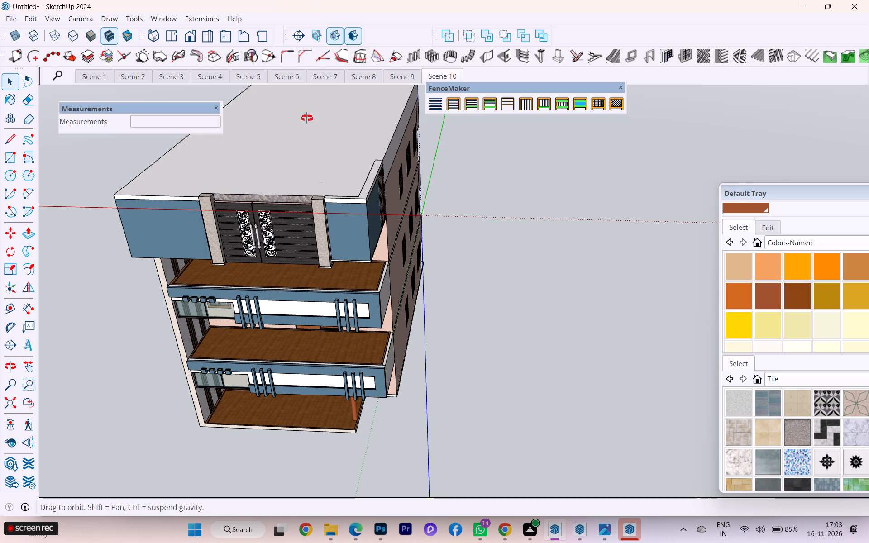
middle_click_drag(307, 118, 358, 95)
left_click(172, 34)
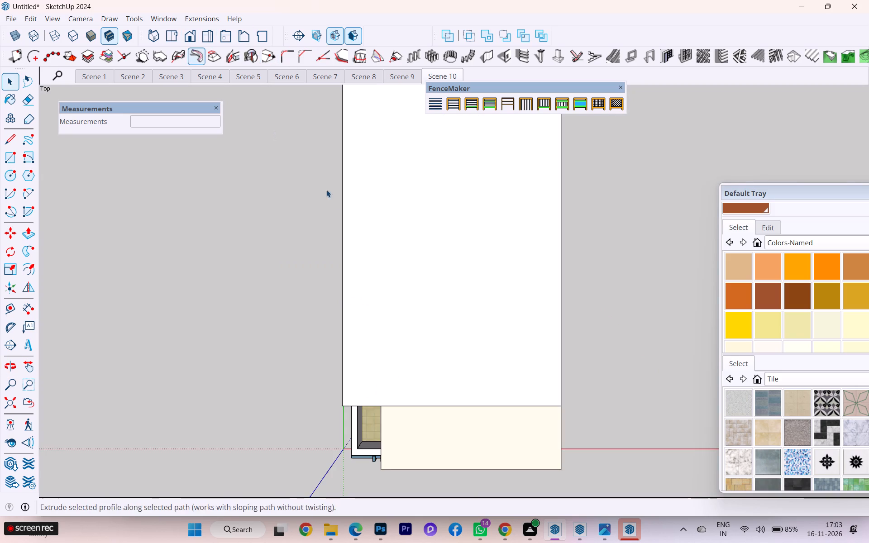
scroll(340, 251, "down", 1)
scroll(342, 253, "up", 3)
scroll(342, 254, "down", 1)
middle_click_drag(335, 229, 329, 129)
scroll(377, 279, "down", 4)
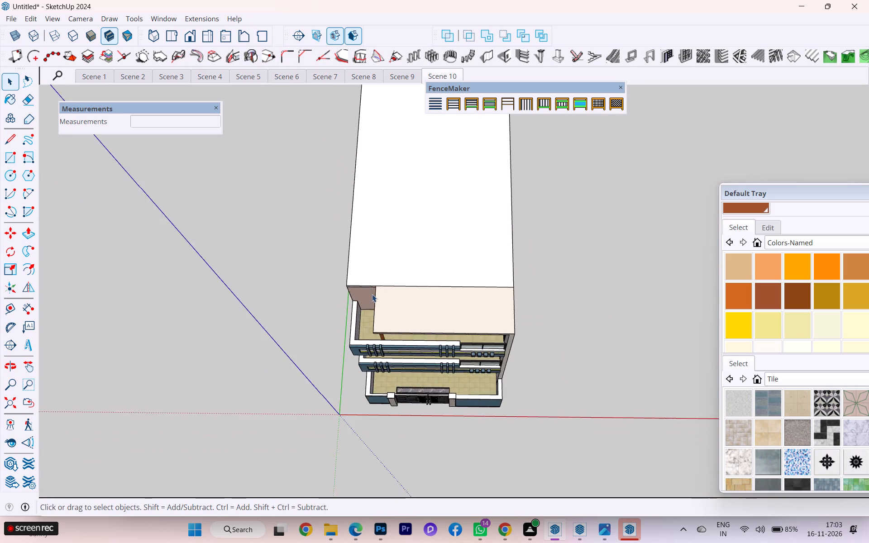
scroll(372, 294, "down", 2)
middle_click_drag(377, 295, 386, 171)
scroll(417, 237, "up", 1)
scroll(423, 241, "down", 1)
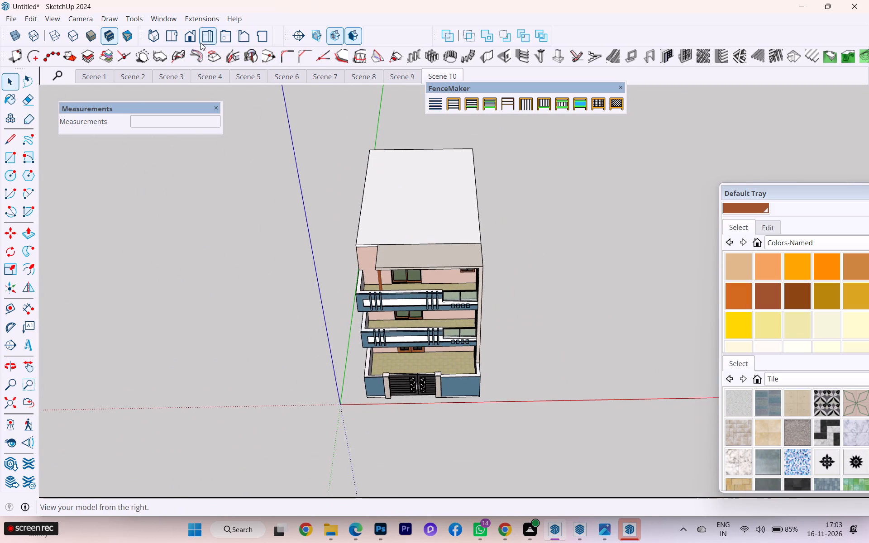
left_click(177, 35)
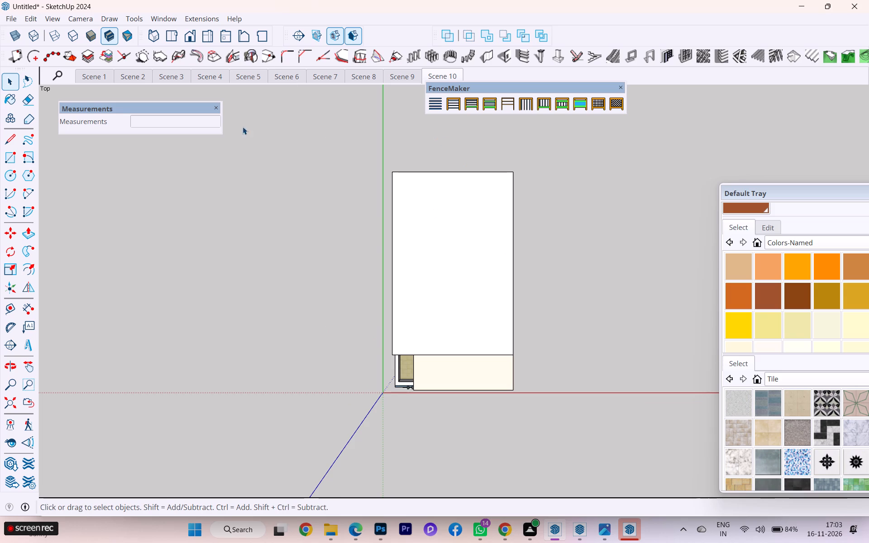
left_click(301, 32)
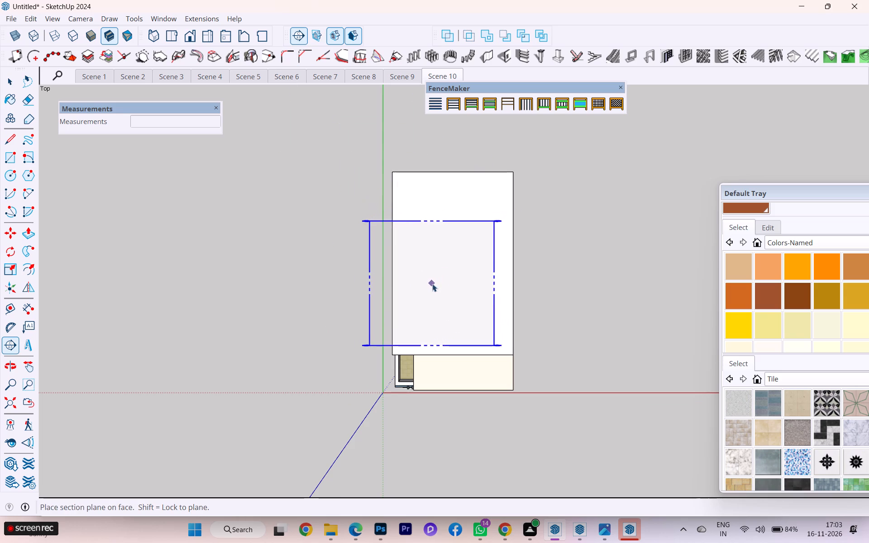
left_click(432, 284)
left_click(473, 294)
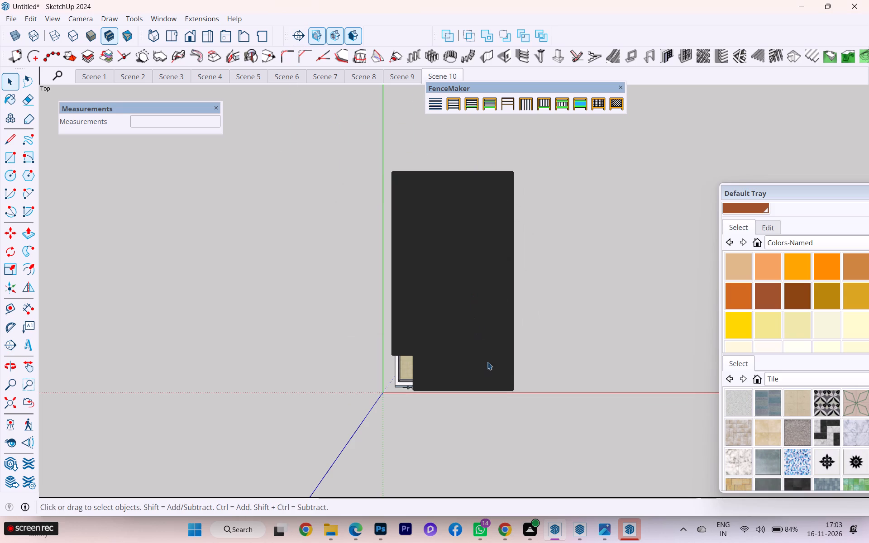
Move the roof section plane down about 4' 6" so that it cuts through the top storey's rooms.
left_click(488, 374)
key("m")
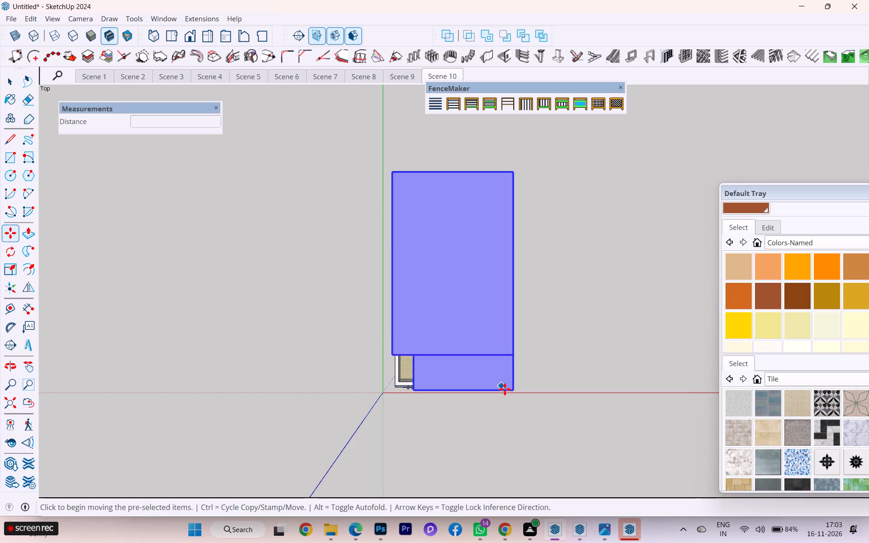
left_click(511, 393)
middle_click_drag(511, 401, 490, 281)
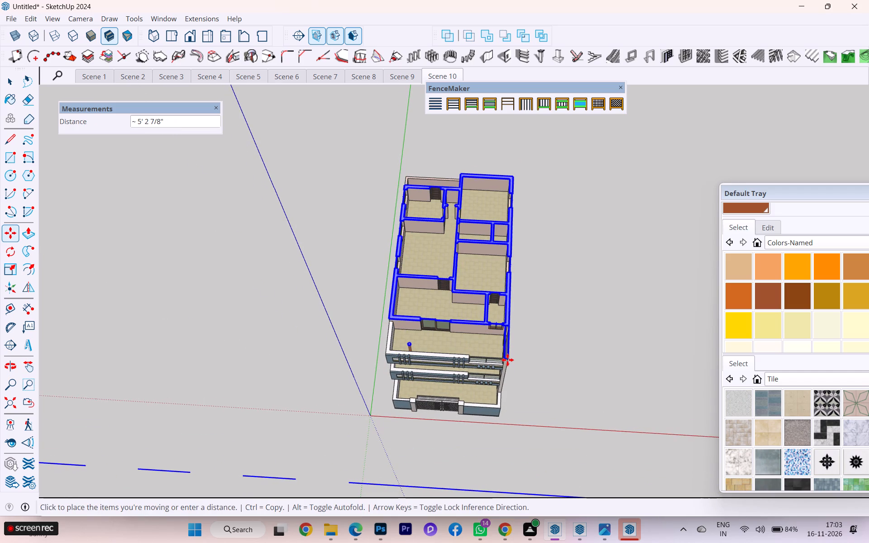
left_click(507, 358)
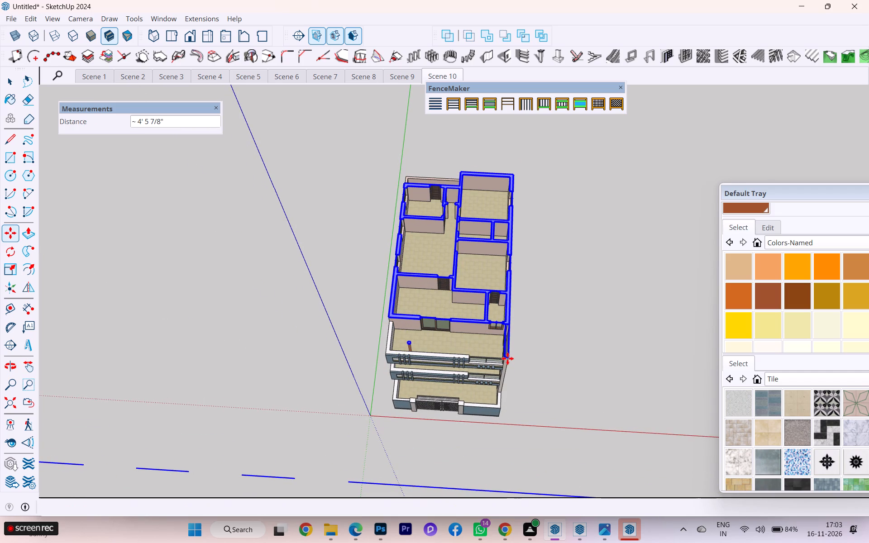
Hide the section planes while keeping the filled section cut displayed.
left_click(11, 85)
left_click(171, 233)
scroll(540, 243, "up", 2)
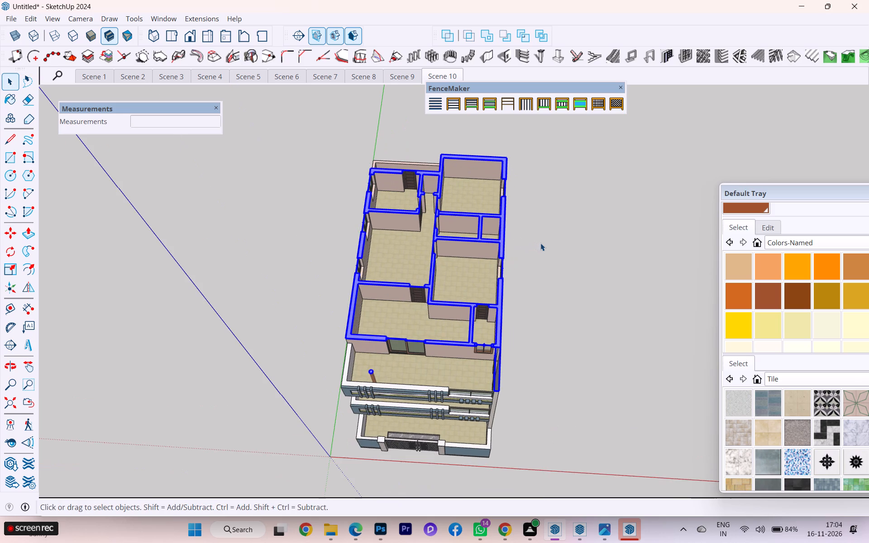
left_click(351, 34)
left_click(351, 34)
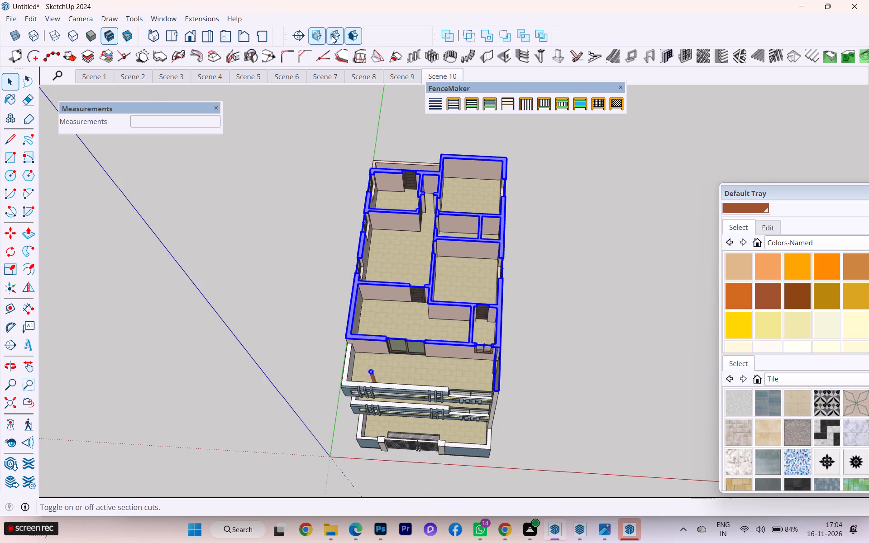
left_click(315, 33)
left_click(316, 185)
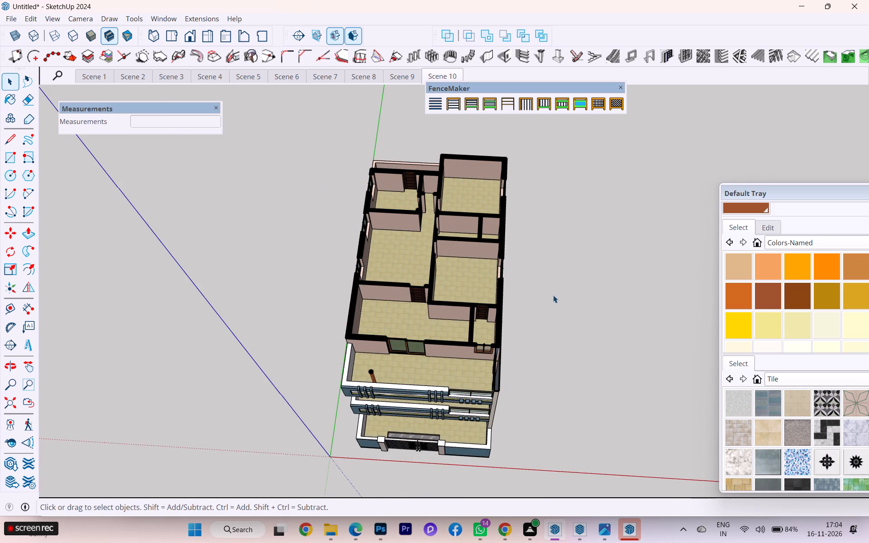
Examine the filled floor-plan cut of the top storey from above.
middle_click_drag(563, 359, 588, 456)
scroll(555, 348, "up", 6)
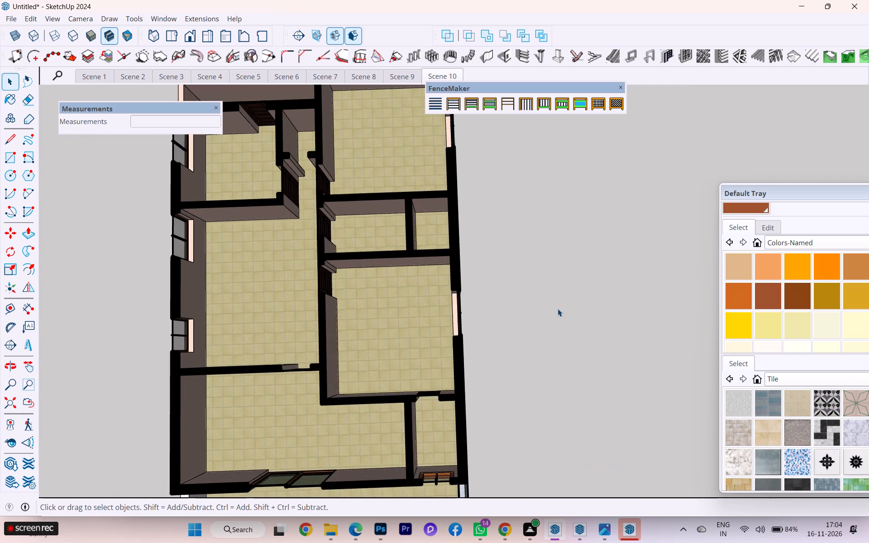
scroll(603, 299, "down", 6)
scroll(462, 323, "up", 4)
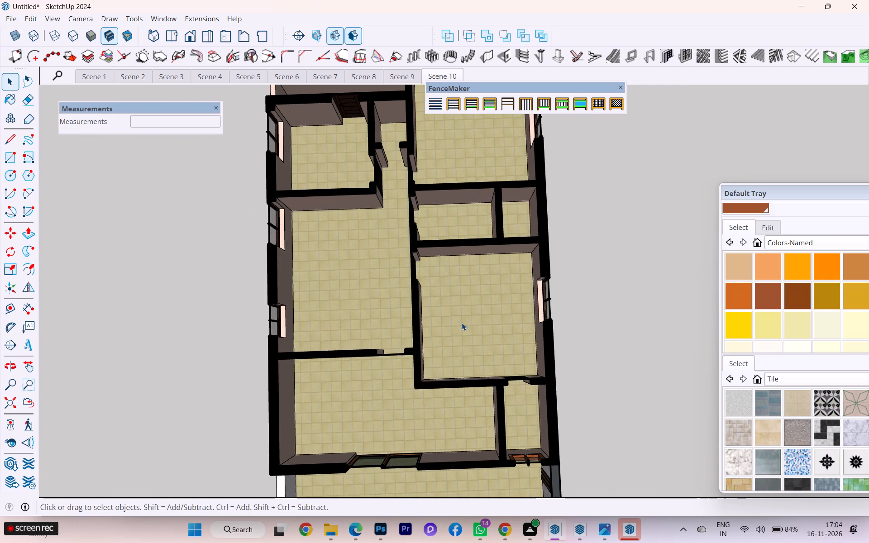
scroll(462, 323, "down", 1)
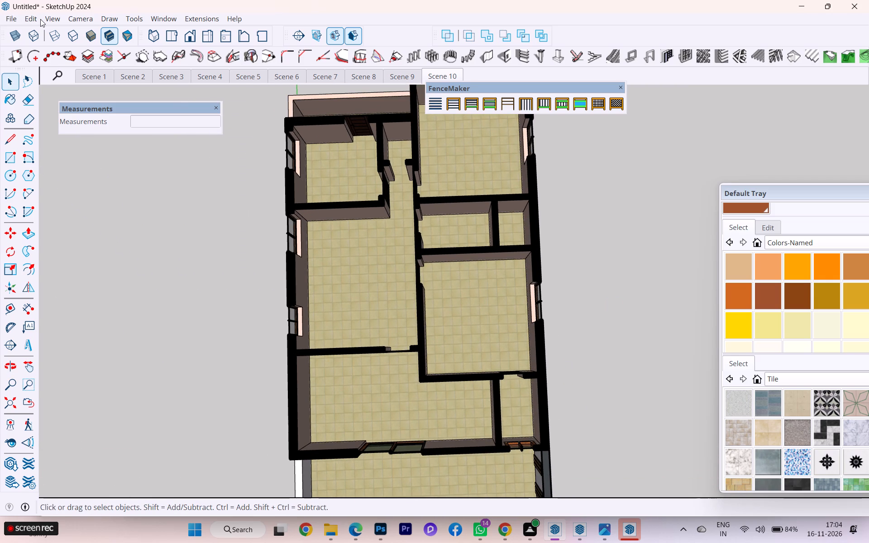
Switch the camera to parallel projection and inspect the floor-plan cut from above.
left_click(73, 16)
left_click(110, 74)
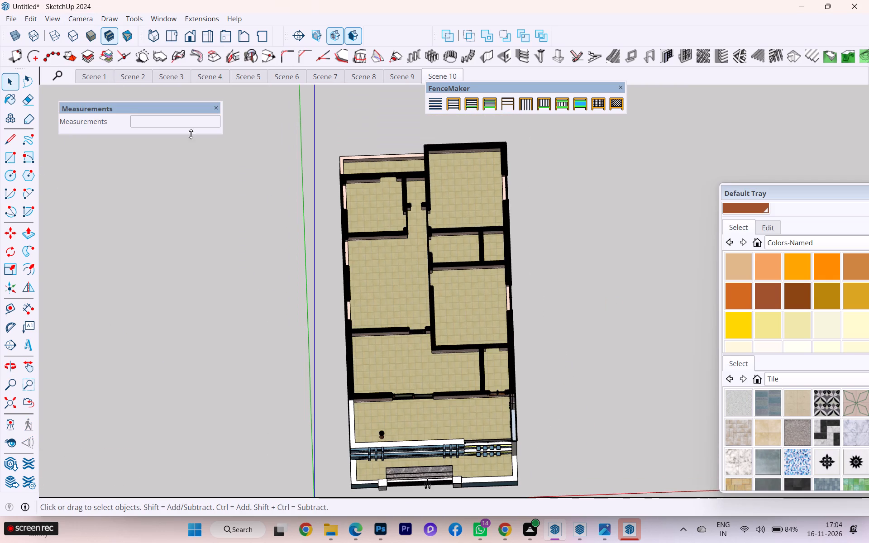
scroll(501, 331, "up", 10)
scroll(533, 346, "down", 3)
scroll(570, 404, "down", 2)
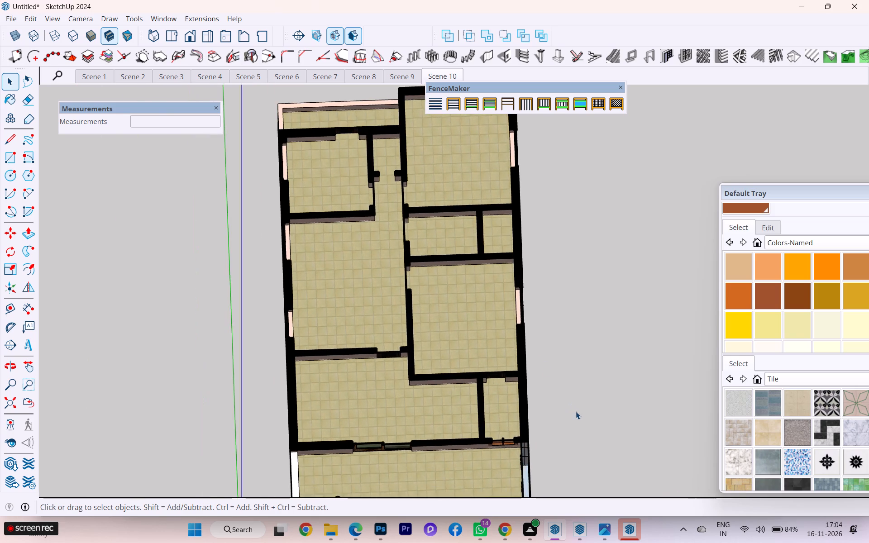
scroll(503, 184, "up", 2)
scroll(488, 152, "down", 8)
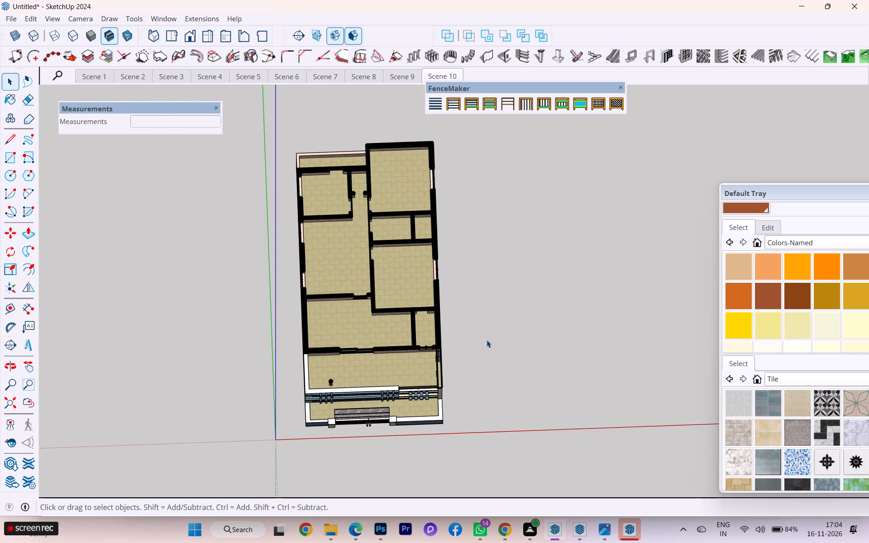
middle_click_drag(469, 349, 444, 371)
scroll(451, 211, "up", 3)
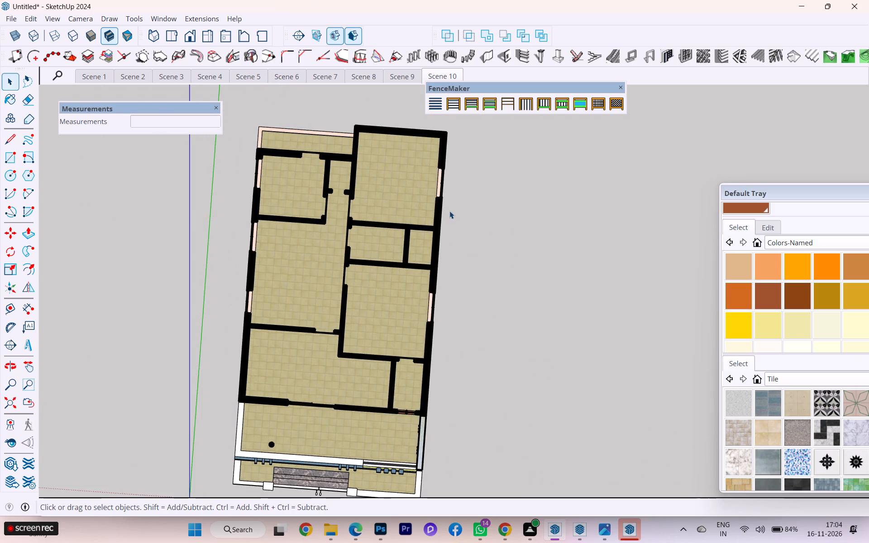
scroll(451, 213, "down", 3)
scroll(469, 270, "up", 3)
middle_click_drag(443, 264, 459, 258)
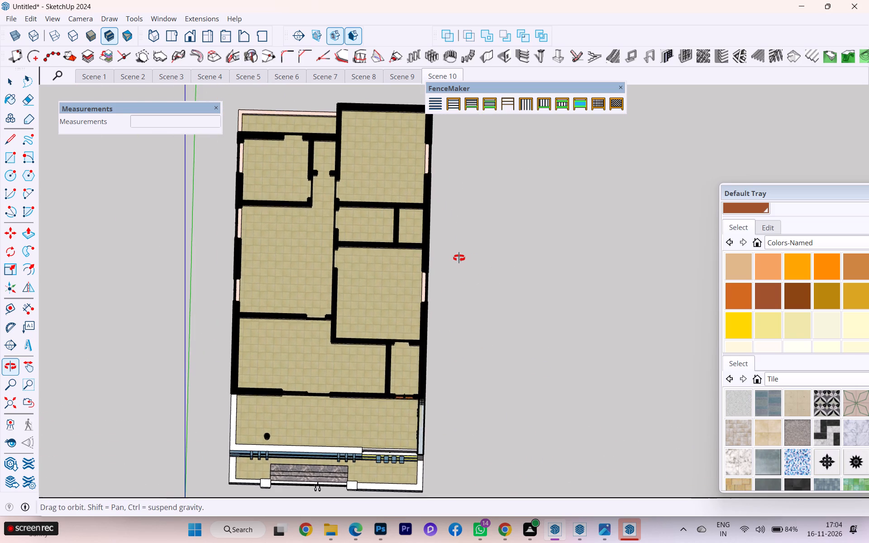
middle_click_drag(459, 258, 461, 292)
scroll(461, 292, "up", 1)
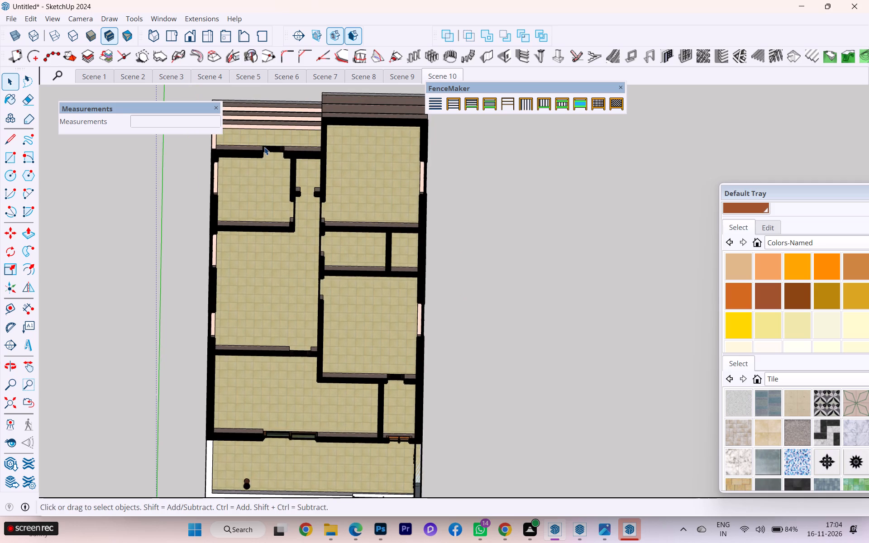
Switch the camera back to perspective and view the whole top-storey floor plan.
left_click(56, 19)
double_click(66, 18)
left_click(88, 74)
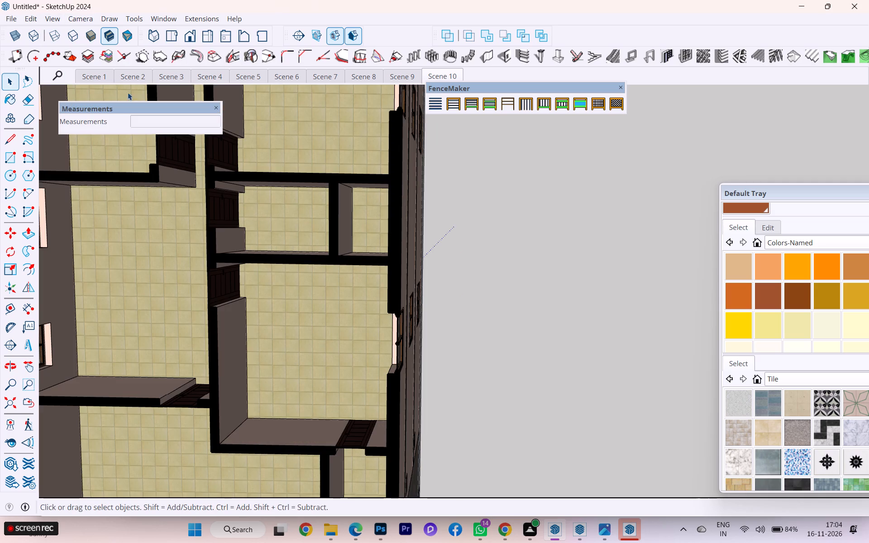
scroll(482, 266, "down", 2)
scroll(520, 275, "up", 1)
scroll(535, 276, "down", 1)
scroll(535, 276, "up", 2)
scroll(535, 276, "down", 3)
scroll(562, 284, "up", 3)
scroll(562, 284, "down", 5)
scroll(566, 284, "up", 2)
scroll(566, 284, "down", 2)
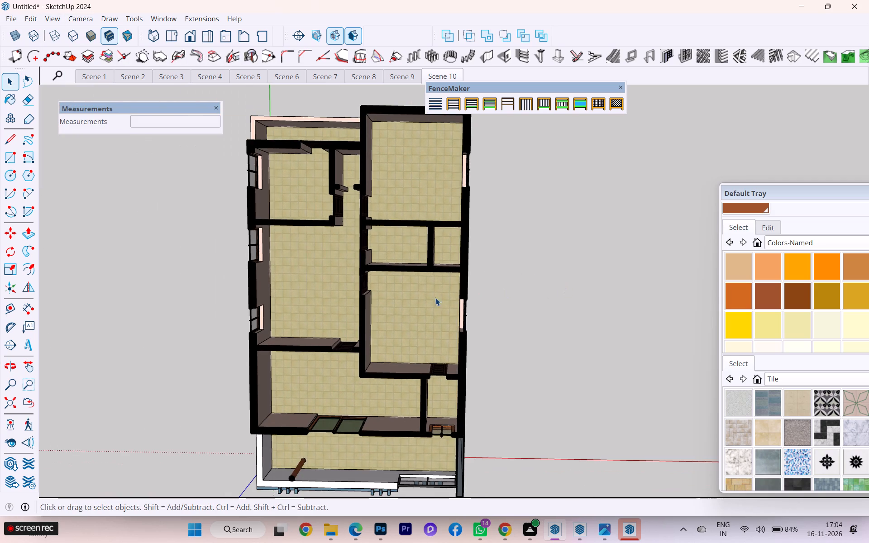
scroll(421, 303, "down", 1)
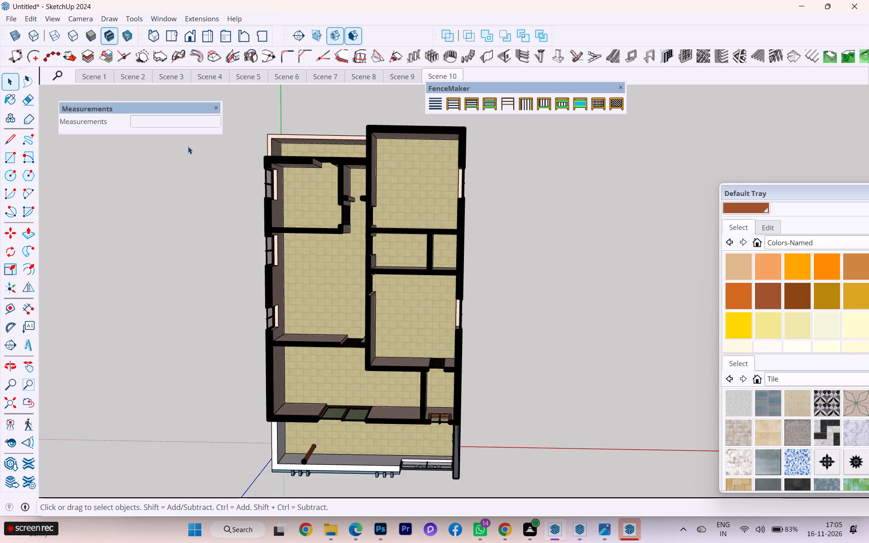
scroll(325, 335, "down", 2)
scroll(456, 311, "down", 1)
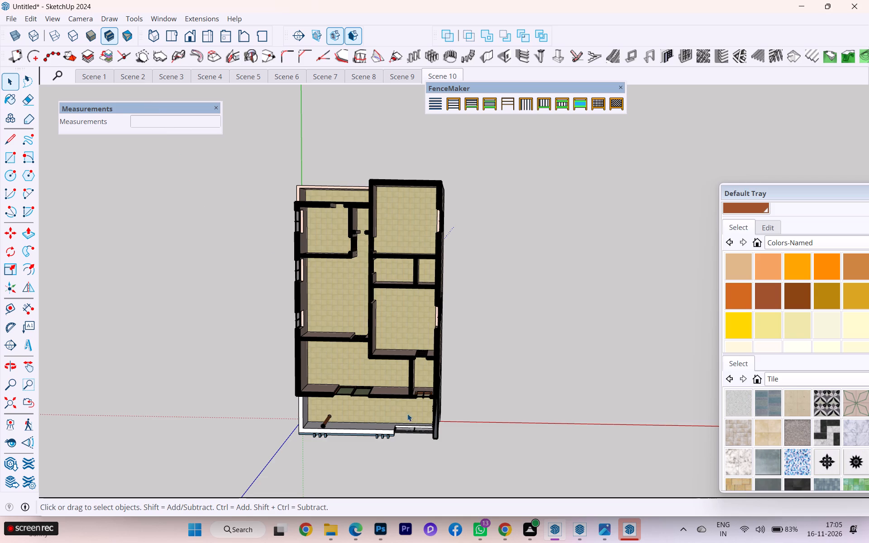
Deactivate the active horizontal cut through the top storey to restore the whole house.
left_click(430, 434)
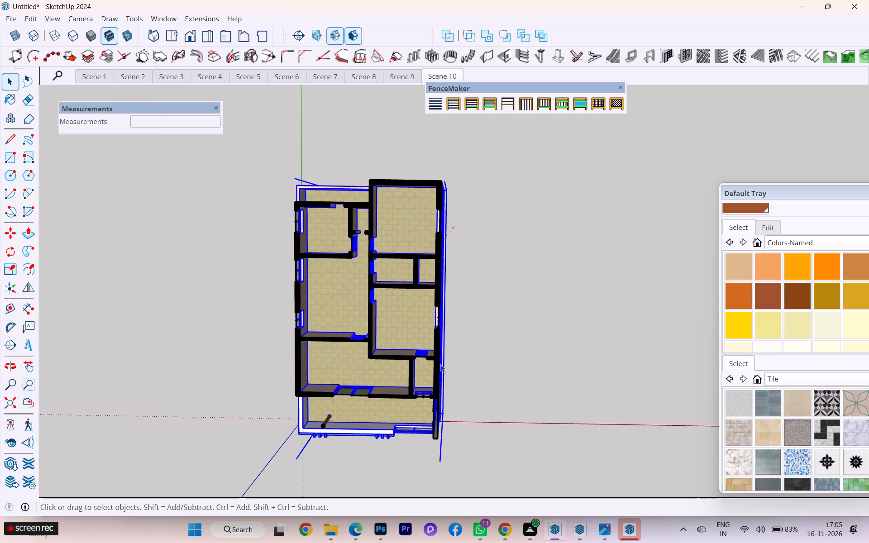
left_click(492, 352)
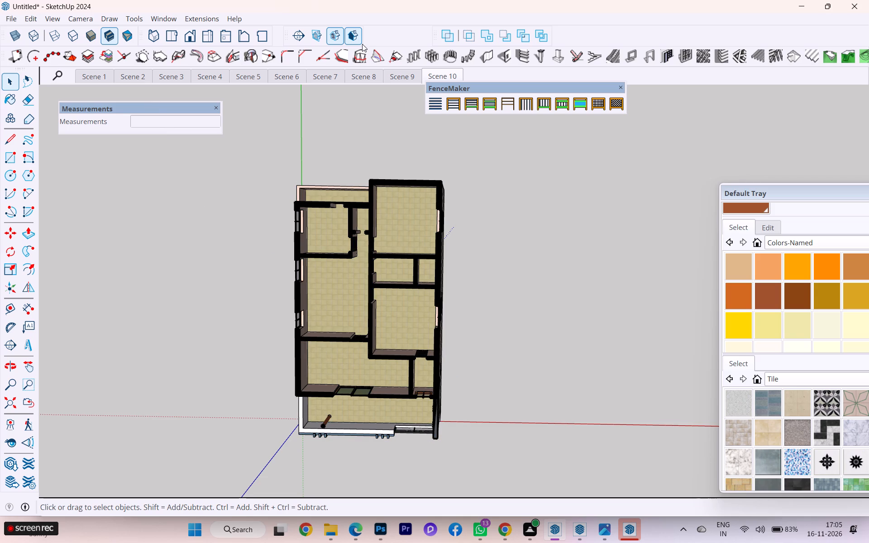
left_click(310, 34)
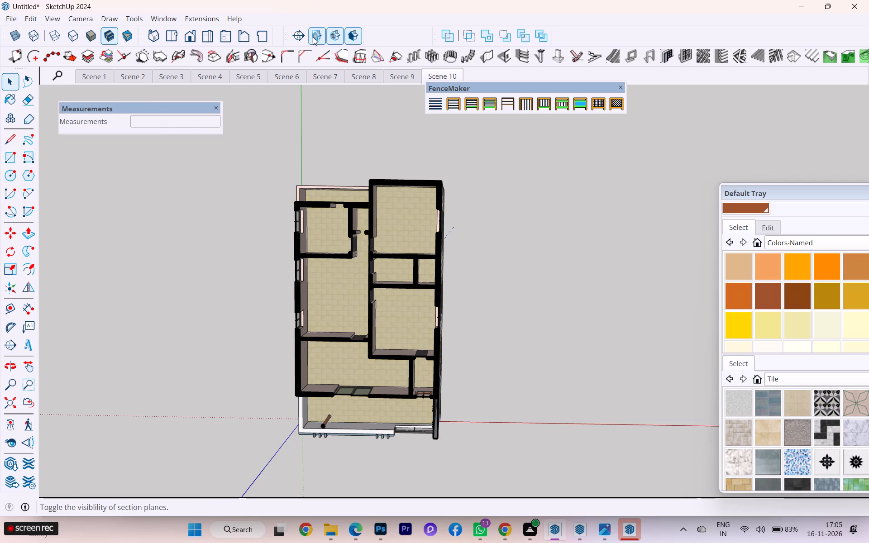
left_click(313, 37)
left_click(313, 37)
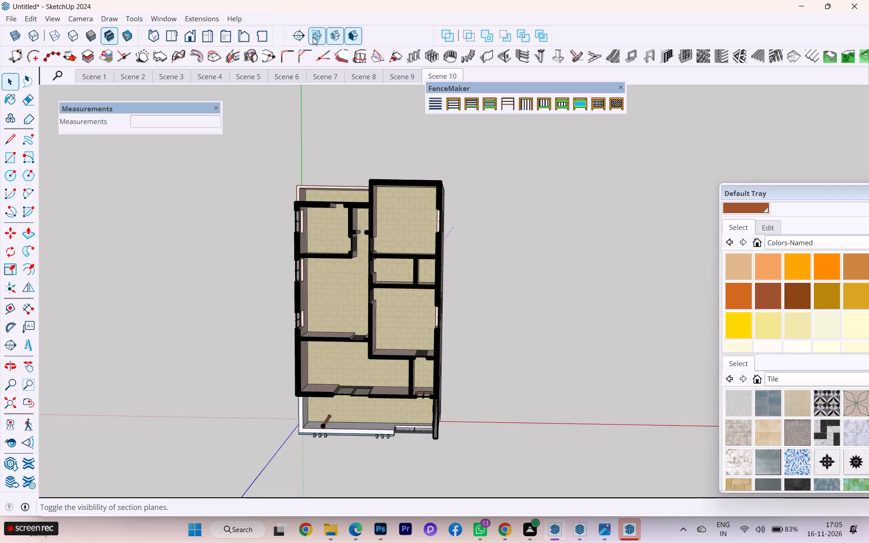
left_click(313, 37)
right_click(437, 301)
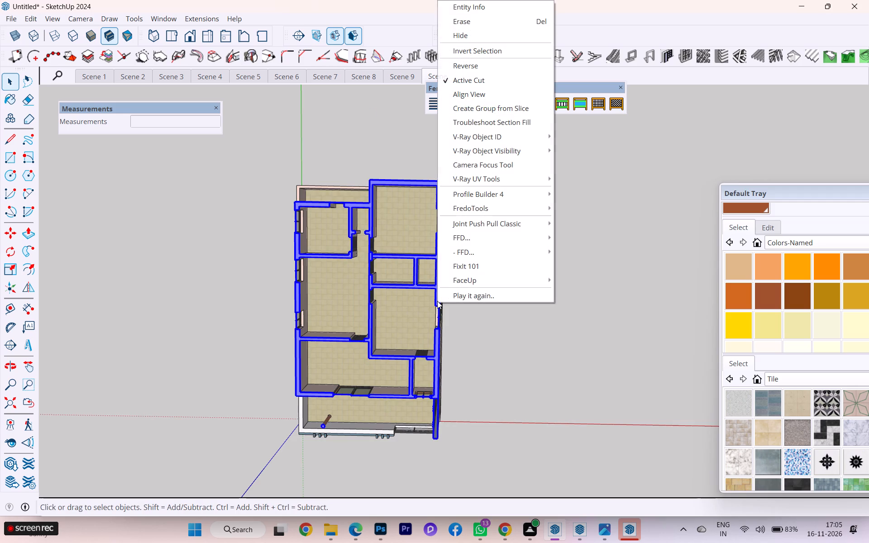
left_click(469, 78)
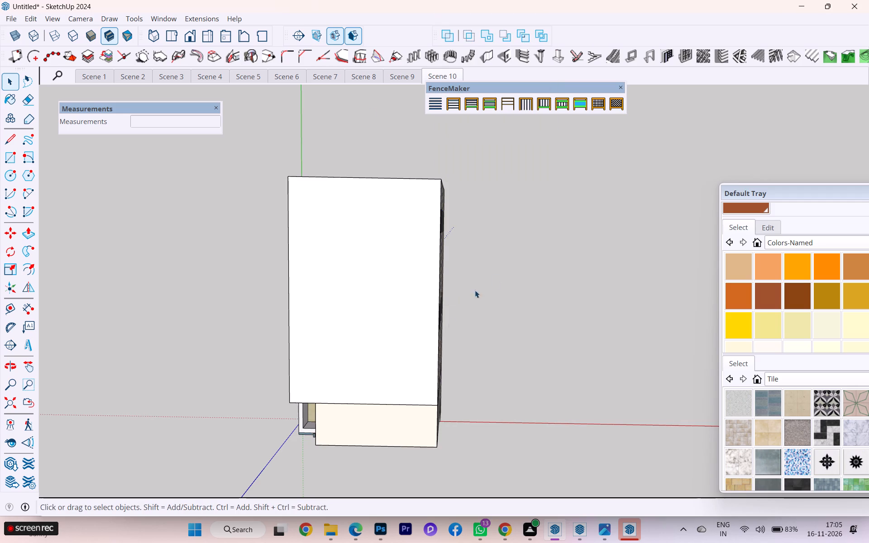
Place another section plane on the house's flat roof.
left_click(406, 285)
left_click(301, 39)
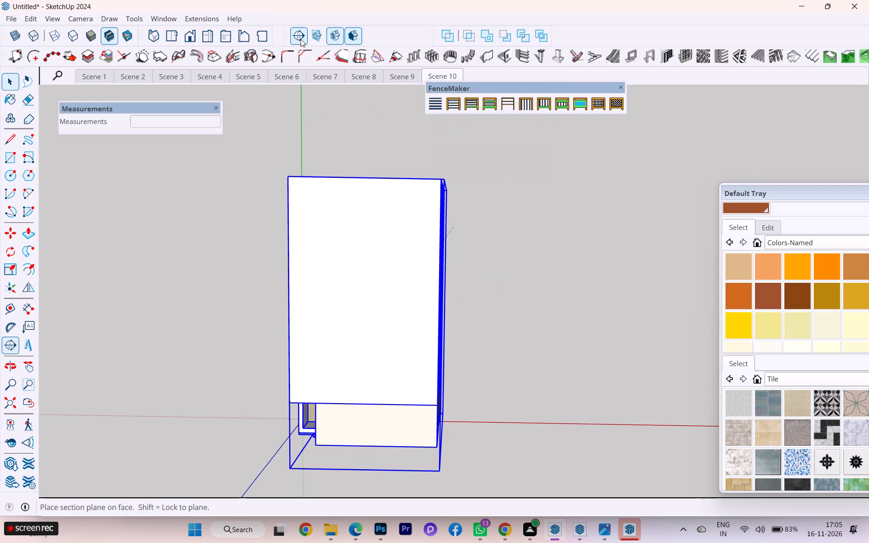
left_click(377, 280)
left_click(486, 287)
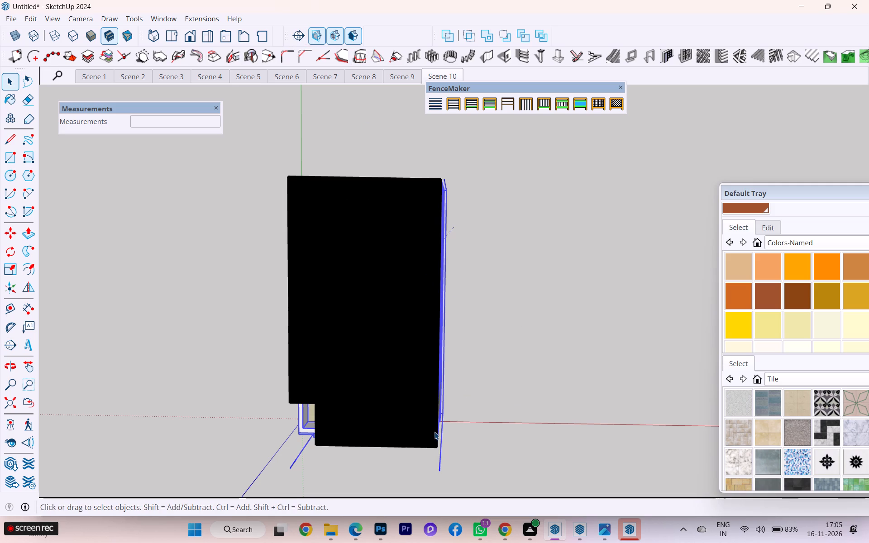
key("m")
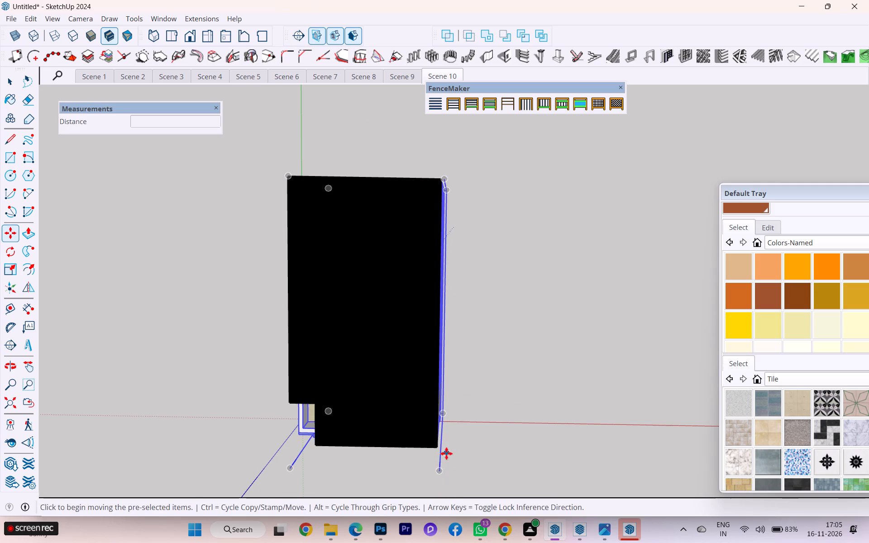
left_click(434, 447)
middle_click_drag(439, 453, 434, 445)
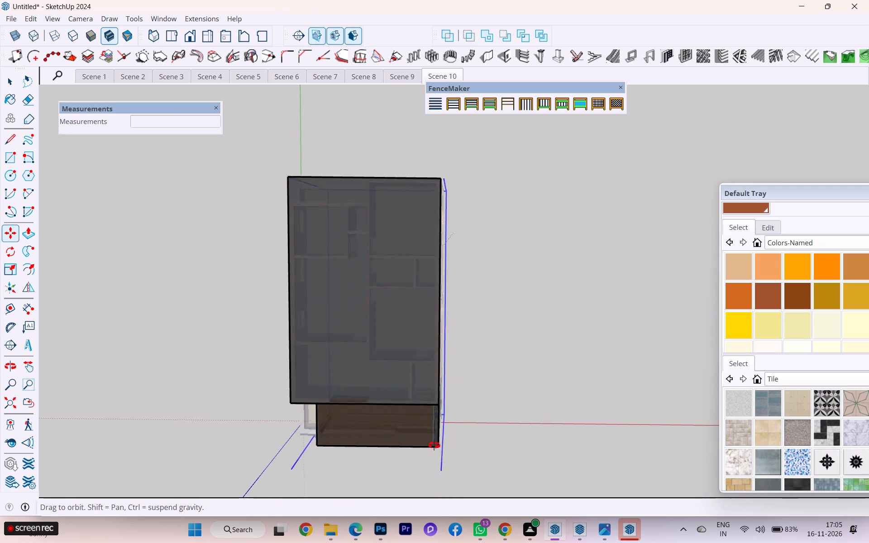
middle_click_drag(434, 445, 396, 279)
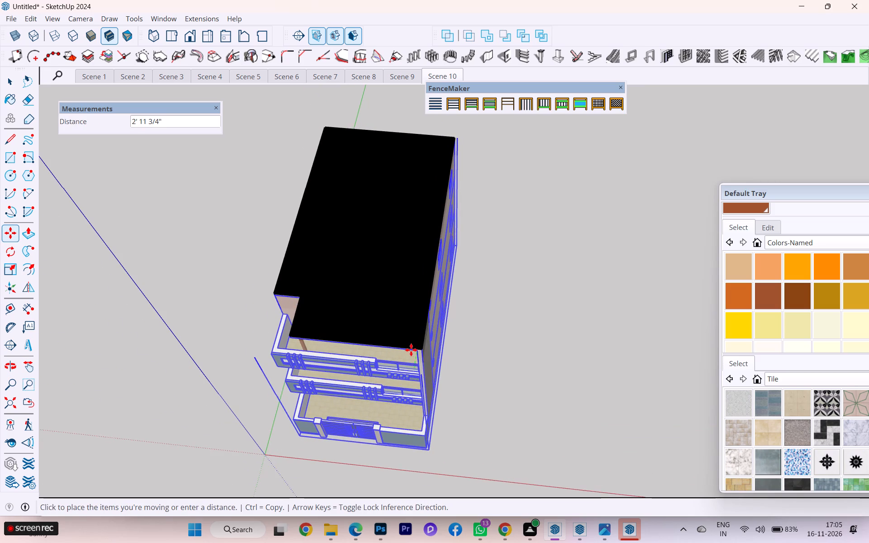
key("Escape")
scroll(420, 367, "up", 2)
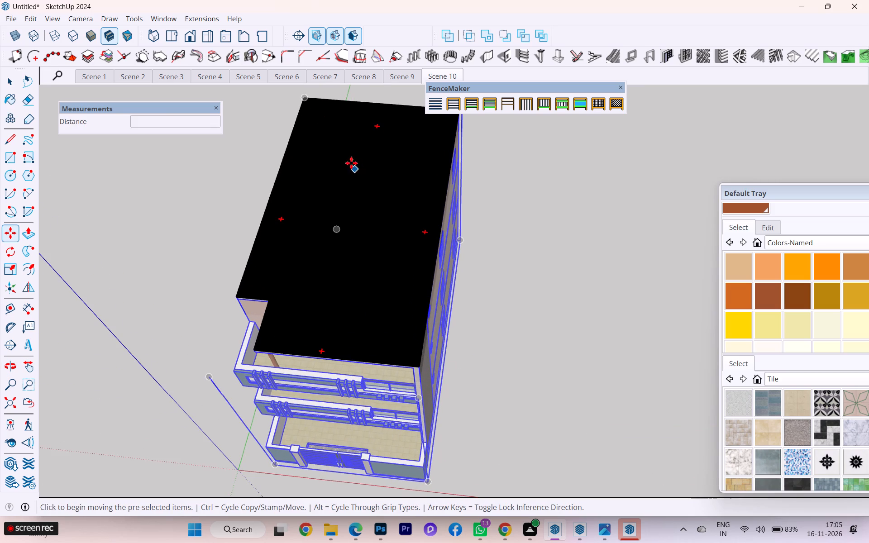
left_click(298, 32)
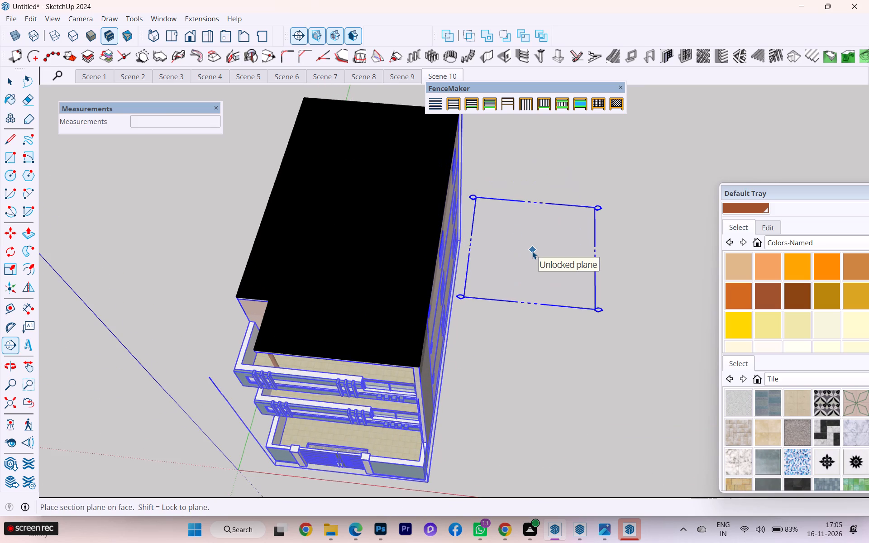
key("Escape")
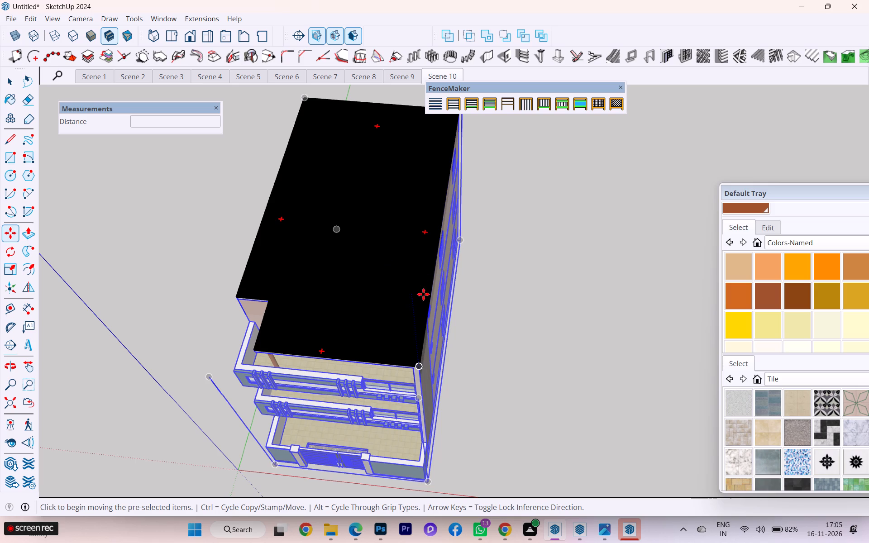
Leave the Move tool, clear the selection and examine how the two horizontal section planes sit around the house.
left_click(7, 79)
left_click(518, 211)
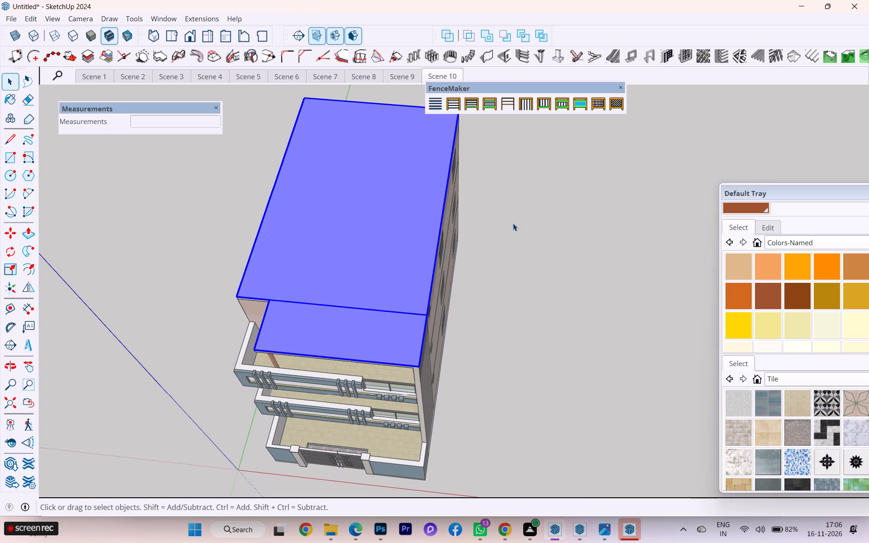
left_click(511, 225)
scroll(520, 247, "down", 1)
middle_click_drag(520, 246, 520, 157)
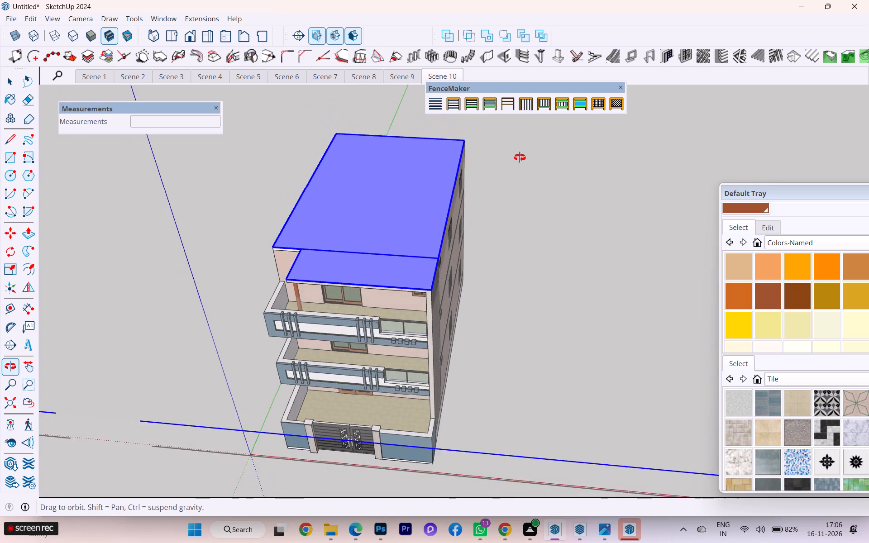
middle_click_drag(520, 157, 526, 140)
left_click(548, 205)
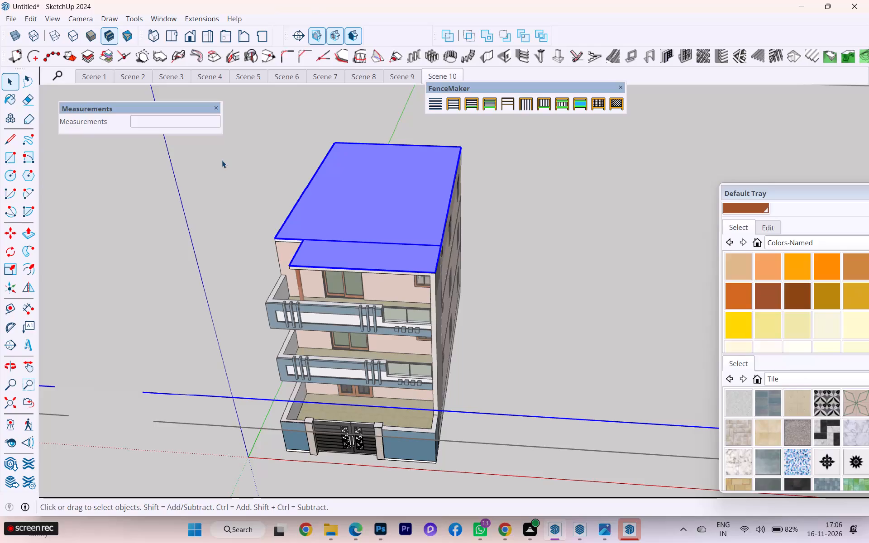
scroll(486, 277, "down", 5)
scroll(448, 271, "up", 1)
scroll(448, 271, "down", 2)
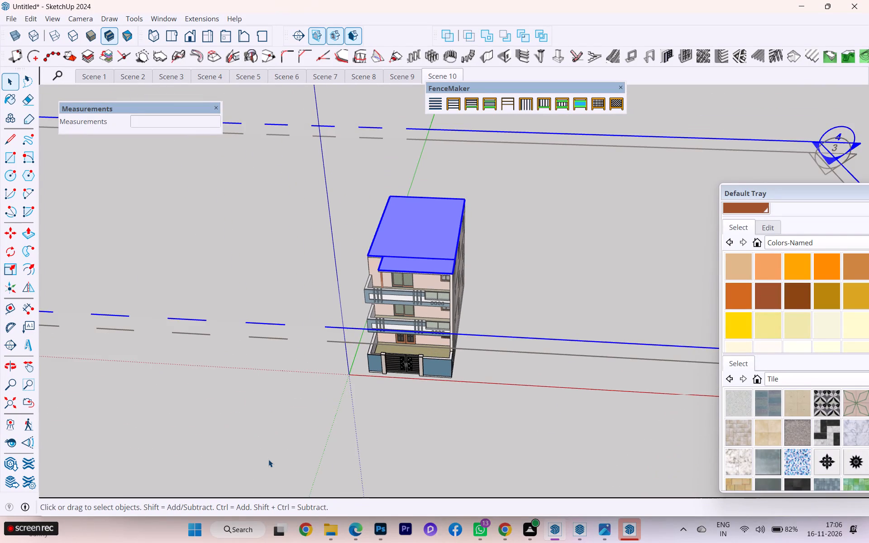
left_click(269, 459)
scroll(511, 337, "down", 6)
scroll(283, 327, "down", 3)
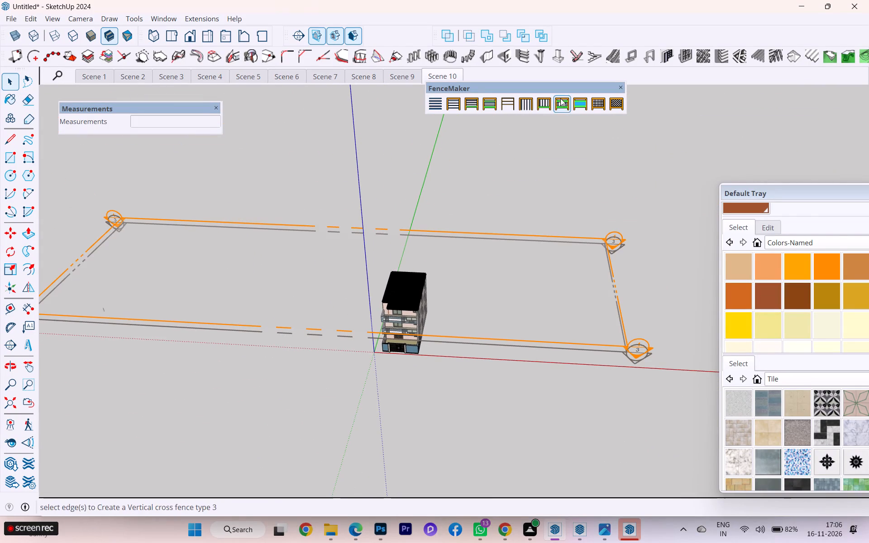
left_click(618, 227)
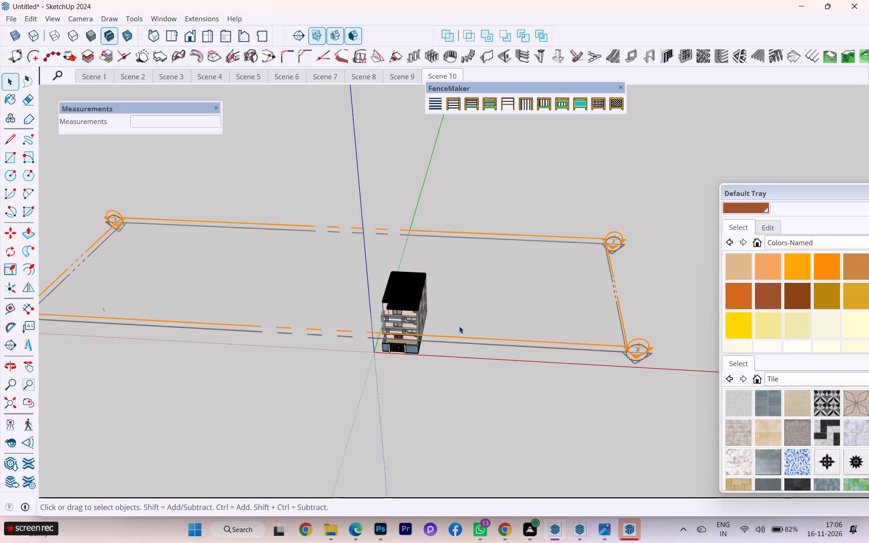
scroll(459, 367, "up", 8)
scroll(377, 268, "down", 1)
middle_click_drag(377, 263, 372, 234)
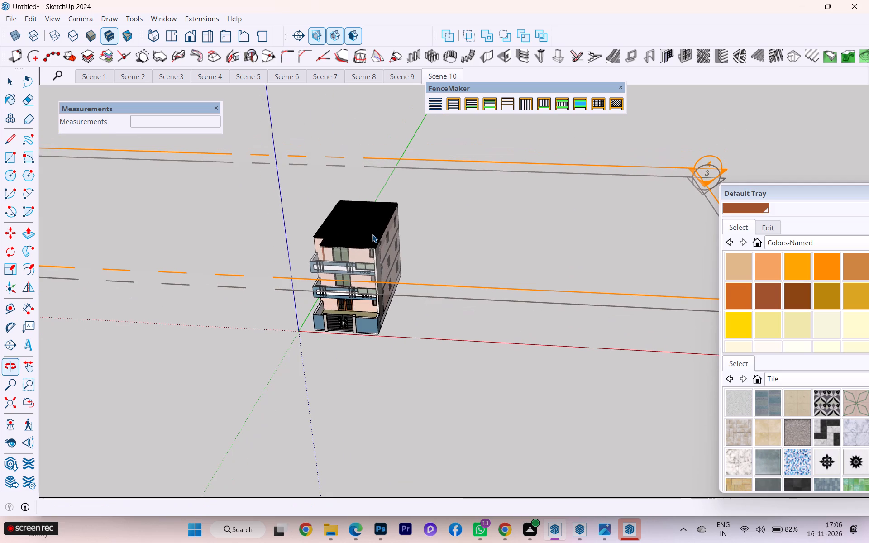
left_click(406, 363)
scroll(402, 258, "up", 3)
scroll(401, 256, "down", 1)
scroll(398, 248, "up", 1)
scroll(321, 195, "up", 5)
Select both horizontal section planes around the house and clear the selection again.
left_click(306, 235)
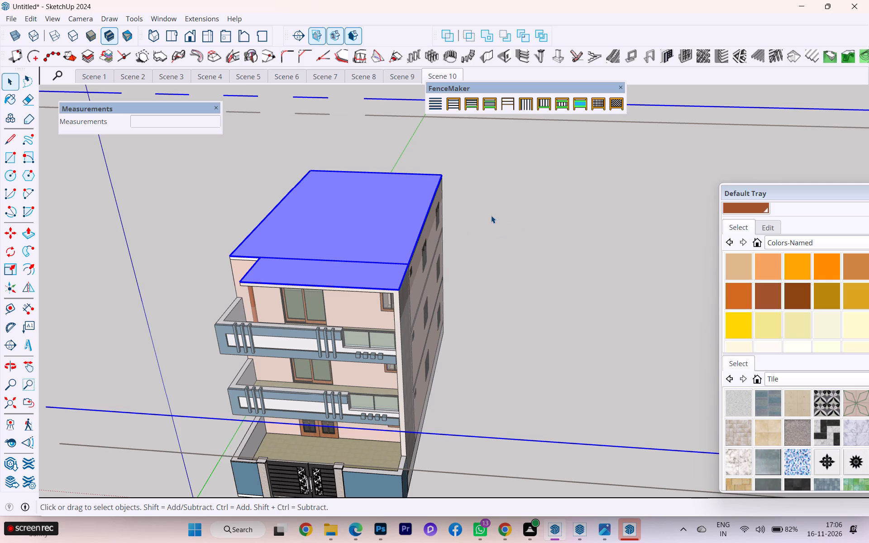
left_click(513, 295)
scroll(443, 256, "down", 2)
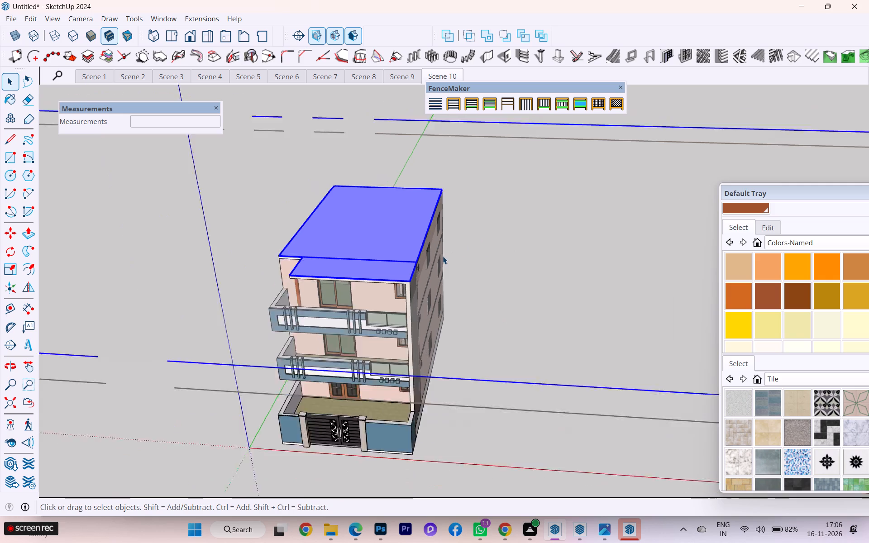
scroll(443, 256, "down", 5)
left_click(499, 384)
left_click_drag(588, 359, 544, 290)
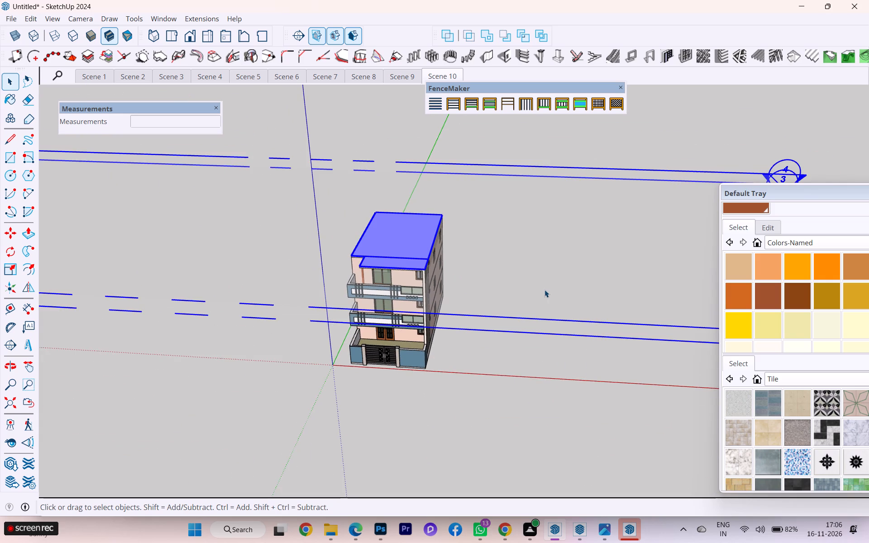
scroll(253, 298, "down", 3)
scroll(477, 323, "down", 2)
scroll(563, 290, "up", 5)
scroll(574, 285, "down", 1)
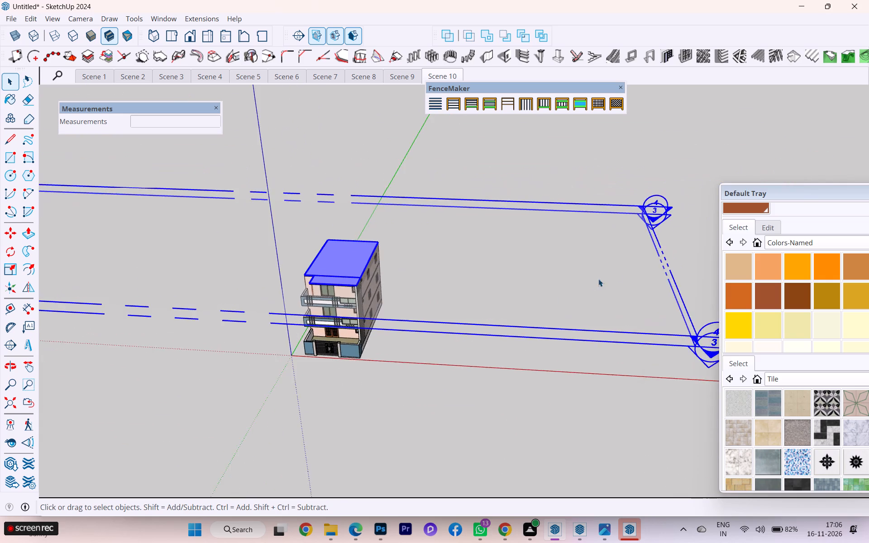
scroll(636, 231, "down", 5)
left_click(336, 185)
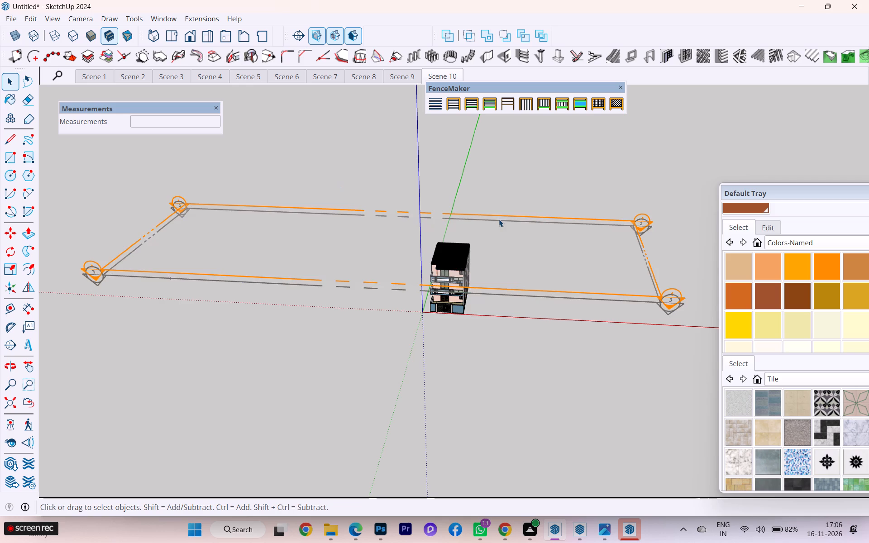
Examine the height of the section planes against the house's roof and storeys from the front and above.
scroll(499, 219, "up", 7)
scroll(440, 314, "up", 3)
scroll(427, 267, "up", 3)
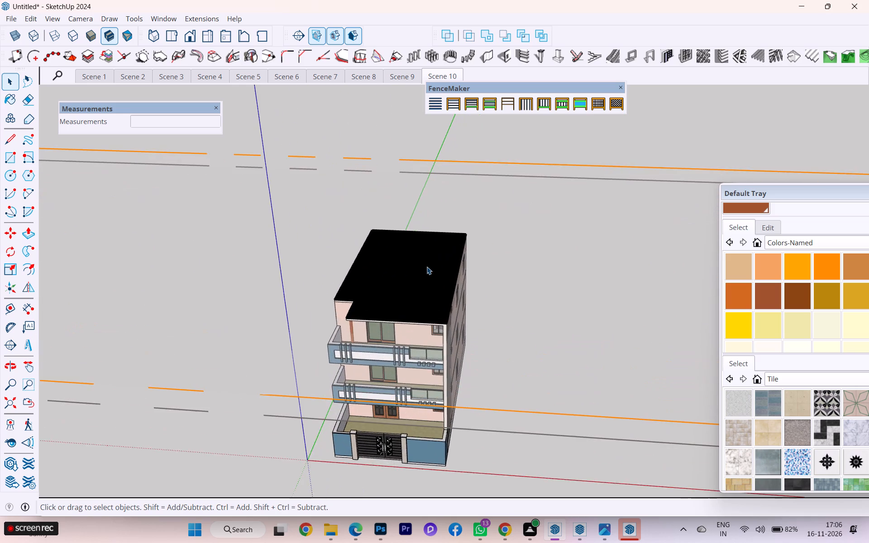
scroll(461, 294, "up", 4)
scroll(510, 306, "down", 5)
middle_click_drag(496, 305, 464, 210)
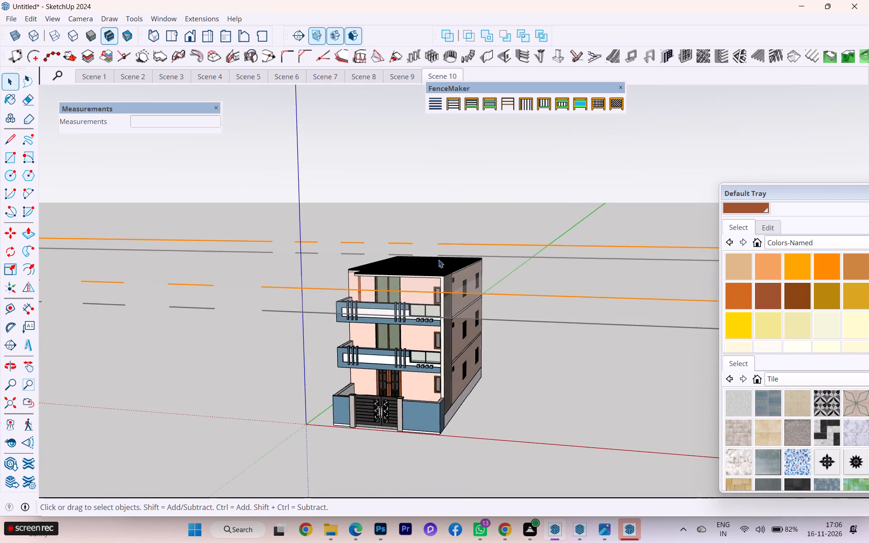
scroll(439, 260, "up", 3)
scroll(439, 260, "down", 1)
scroll(439, 260, "up", 3)
scroll(413, 274, "down", 3)
middle_click_drag(406, 271, 392, 363)
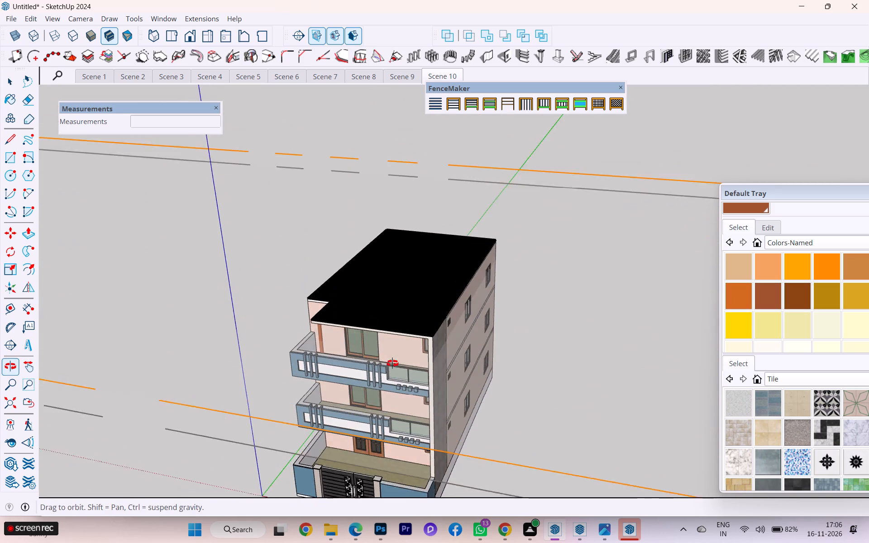
middle_click_drag(392, 363, 392, 382)
Select both horizontal section planes around the house.
left_click(413, 277)
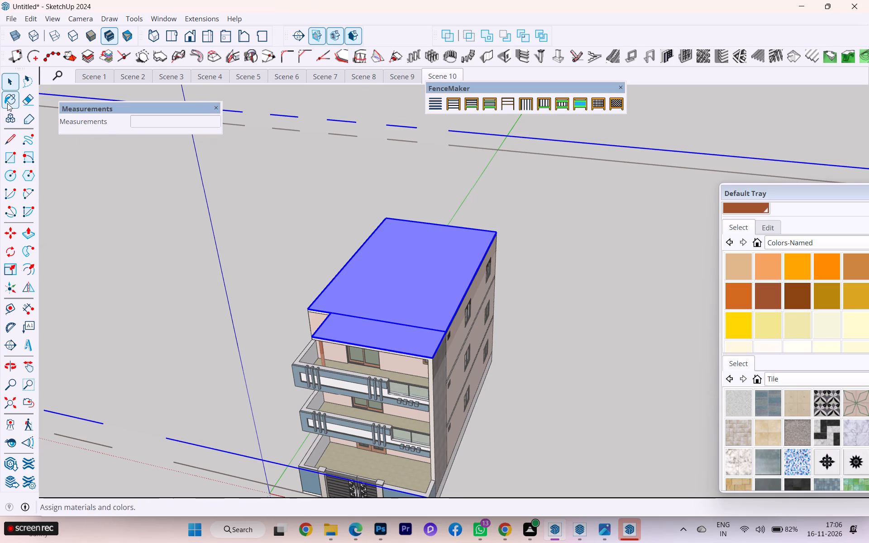
left_click(530, 325)
scroll(546, 263, "down", 2)
scroll(548, 262, "up", 1)
scroll(548, 262, "down", 4)
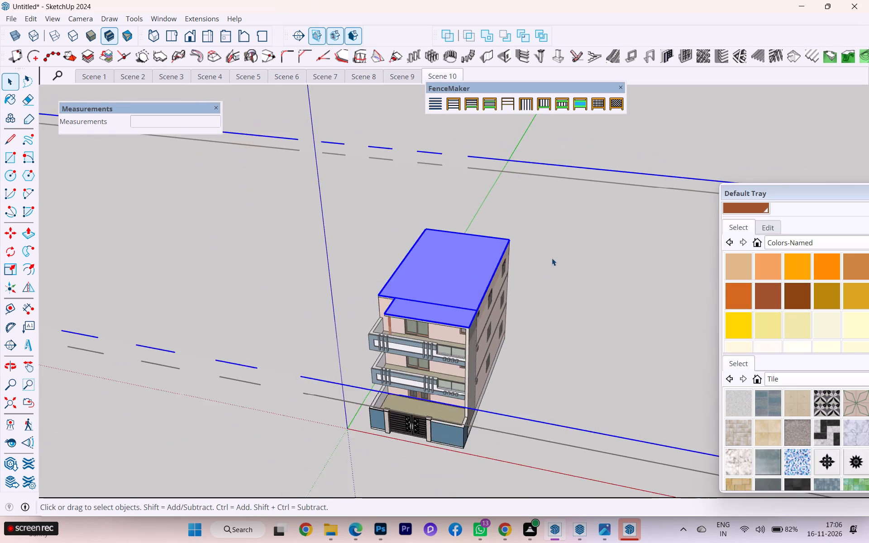
scroll(552, 258, "down", 3)
left_click_drag(566, 399, 554, 350)
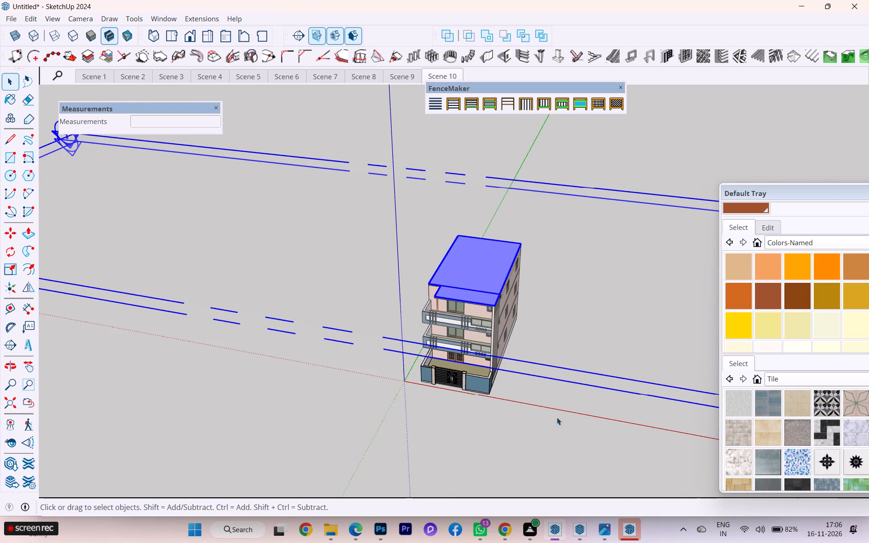
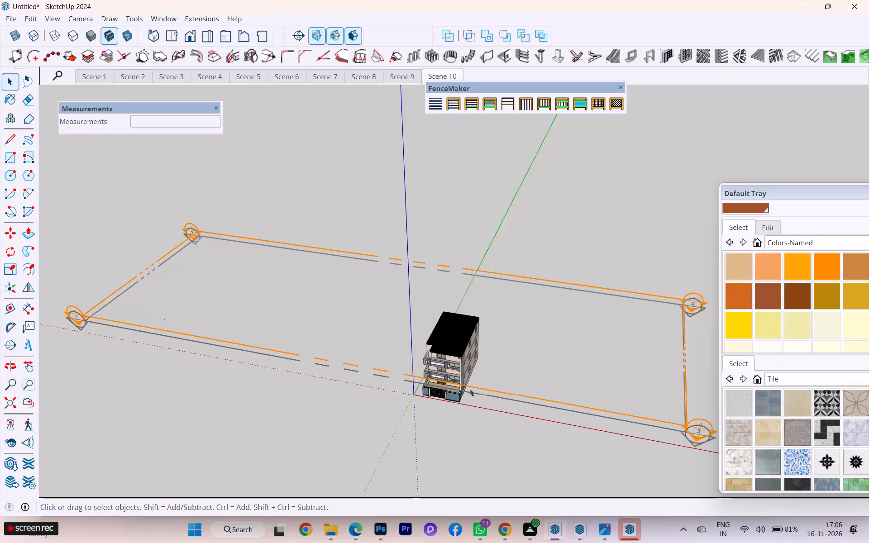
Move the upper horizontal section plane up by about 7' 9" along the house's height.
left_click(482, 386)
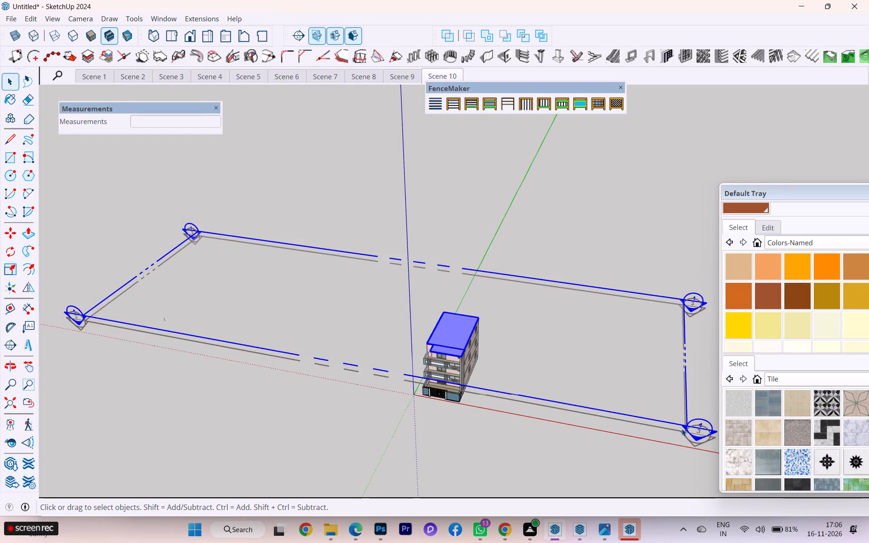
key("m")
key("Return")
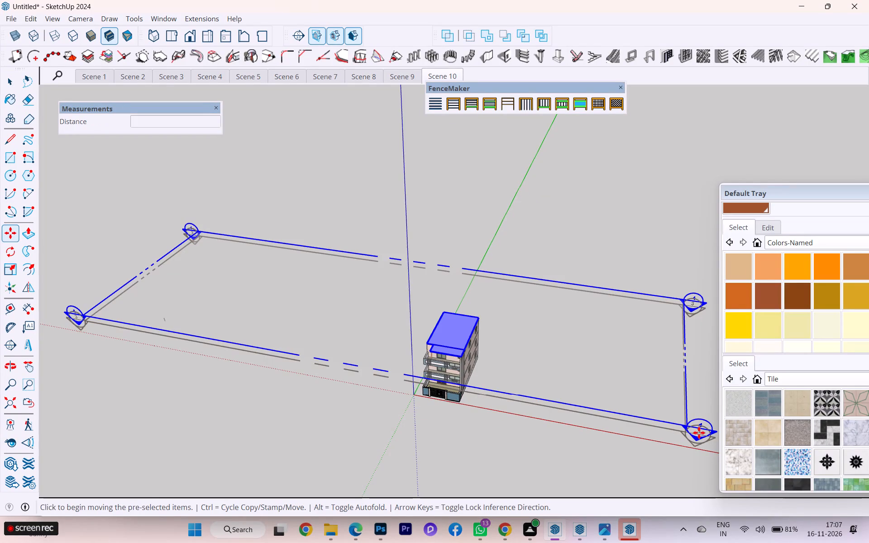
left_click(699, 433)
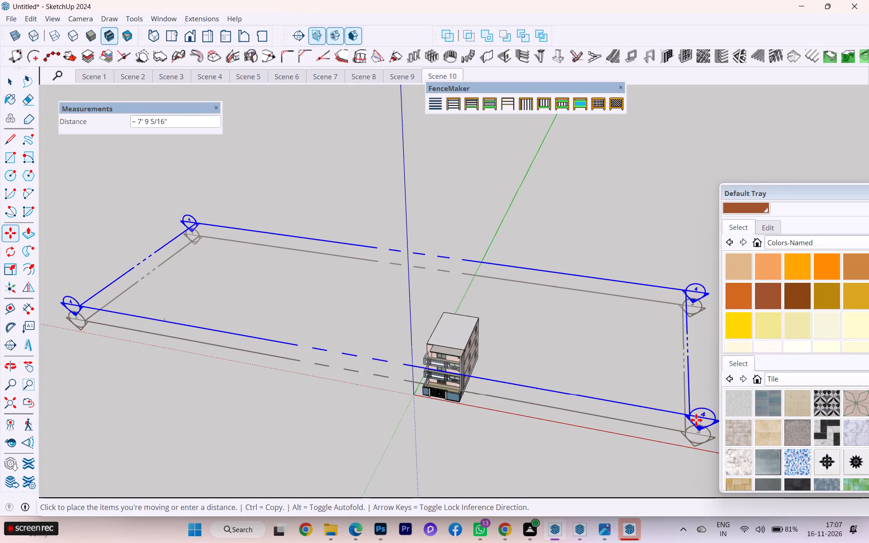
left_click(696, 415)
Examine where the raised section plane sits against the house's storeys and leave the Move tool.
scroll(443, 349, "up", 4)
scroll(442, 387, "down", 3)
scroll(442, 387, "up", 6)
scroll(472, 351, "down", 3)
scroll(472, 351, "up", 4)
scroll(480, 340, "down", 1)
scroll(480, 340, "up", 8)
scroll(199, 241, "up", 1)
scroll(132, 177, "down", 2)
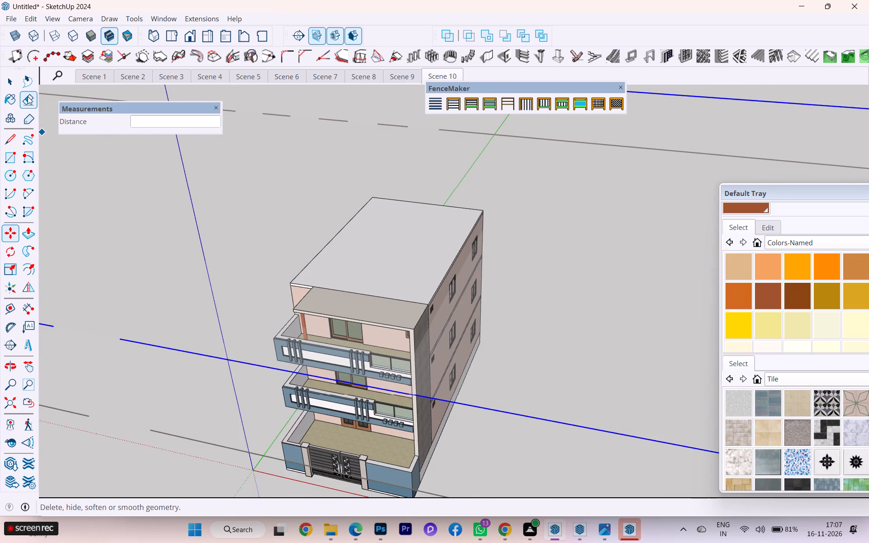
left_click(12, 80)
scroll(296, 248, "down", 3)
left_click(609, 251)
scroll(564, 260, "down", 1)
scroll(564, 260, "up", 1)
scroll(564, 260, "down", 1)
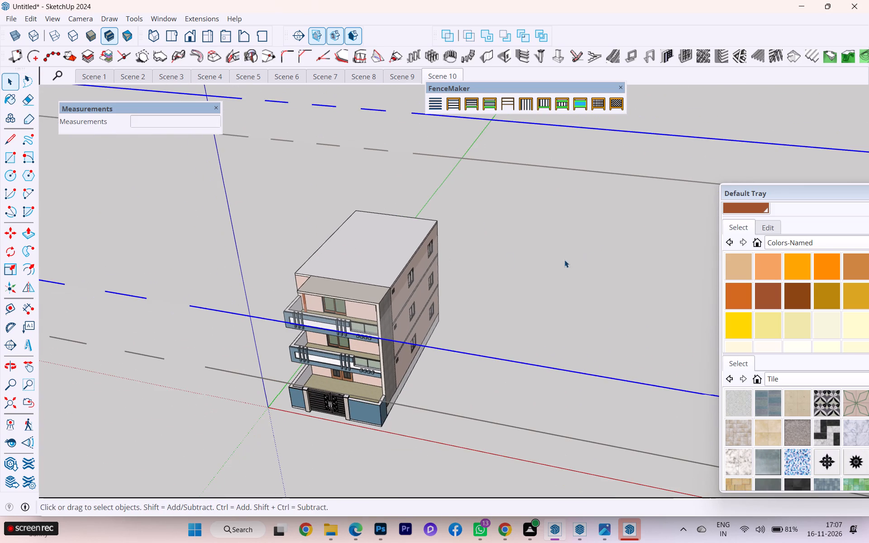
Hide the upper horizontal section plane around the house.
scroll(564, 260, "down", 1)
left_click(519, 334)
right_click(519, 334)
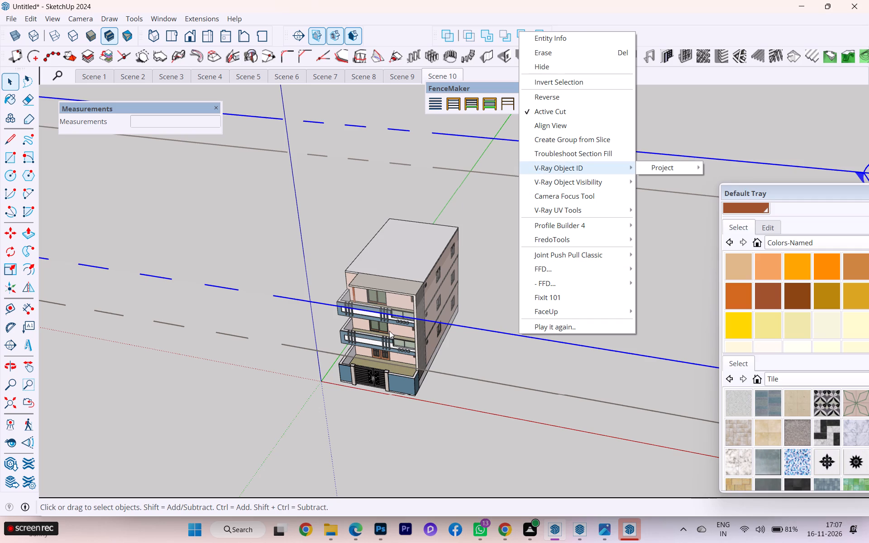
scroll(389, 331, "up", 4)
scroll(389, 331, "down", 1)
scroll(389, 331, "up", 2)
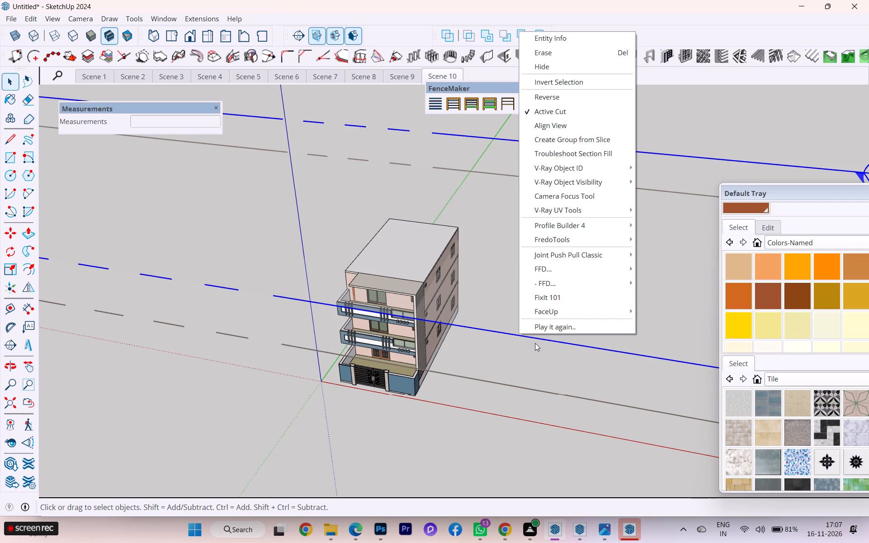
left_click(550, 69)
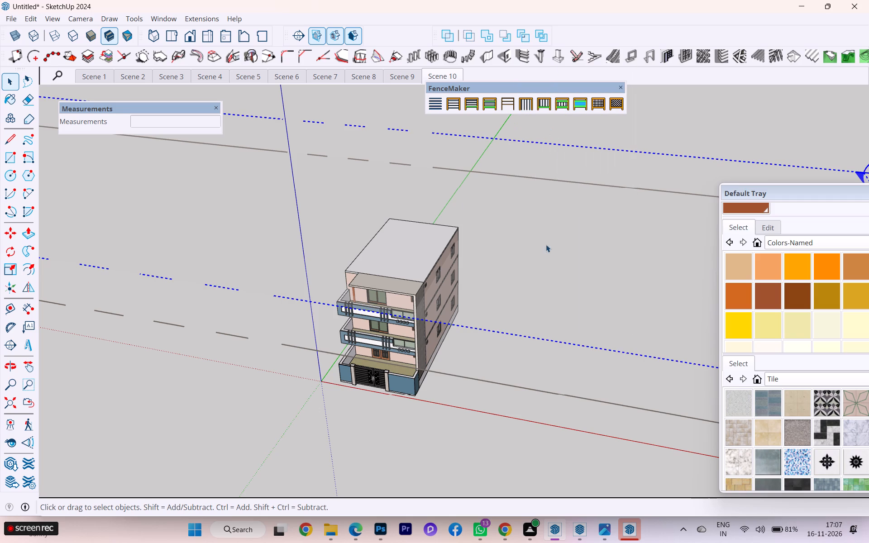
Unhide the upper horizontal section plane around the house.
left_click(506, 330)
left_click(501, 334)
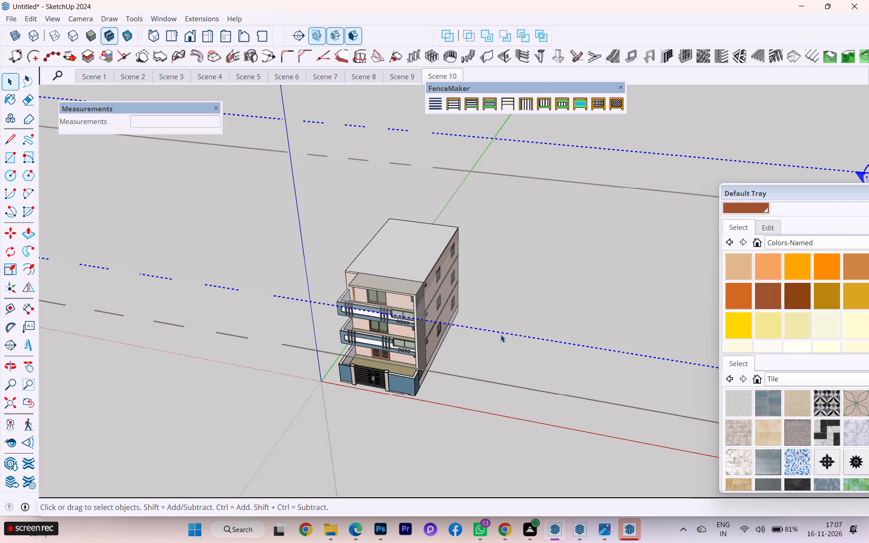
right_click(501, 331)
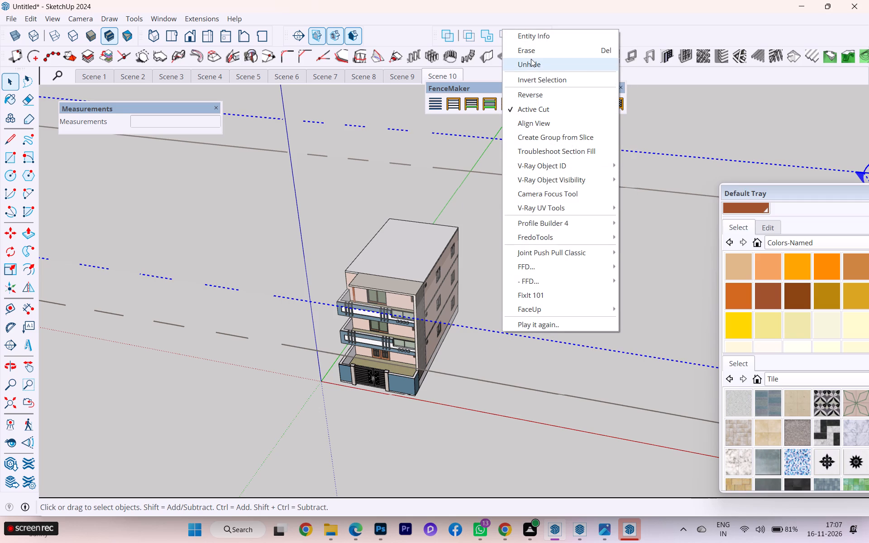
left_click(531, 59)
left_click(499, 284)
Select both horizontal section planes around the house and delete them.
scroll(422, 324, "up", 3)
scroll(528, 370, "down", 1)
middle_click_drag(529, 369, 583, 284)
scroll(583, 284, "up", 1)
scroll(573, 322, "down", 3)
scroll(634, 347, "down", 1)
scroll(634, 347, "up", 2)
scroll(634, 347, "down", 3)
scroll(544, 336, "up", 1)
scroll(544, 336, "down", 1)
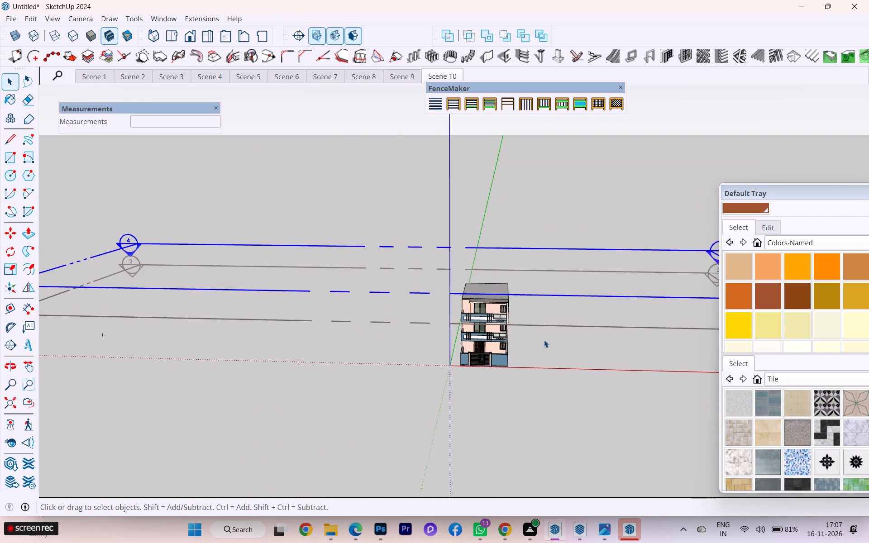
scroll(544, 340, "down", 2)
scroll(492, 315, "up", 1)
scroll(491, 315, "down", 1)
left_click_drag(660, 331, 626, 278)
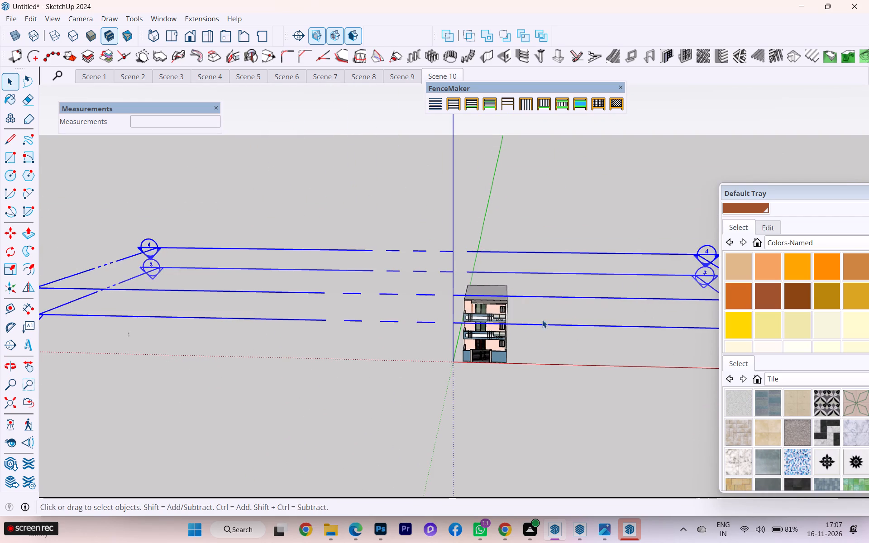
key("Delete")
Examine the uncut house's storeys, balconies and gate from the front.
scroll(542, 356, "up", 5)
scroll(459, 310, "up", 1)
scroll(459, 310, "down", 2)
scroll(459, 310, "up", 19)
scroll(495, 286, "down", 1)
scroll(495, 286, "up", 5)
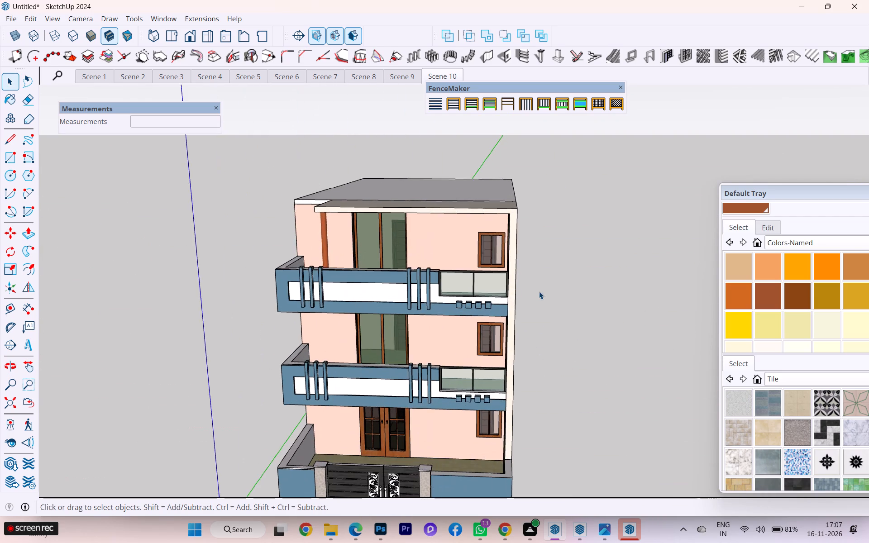
scroll(547, 294, "down", 1)
middle_click_drag(541, 315, 555, 288)
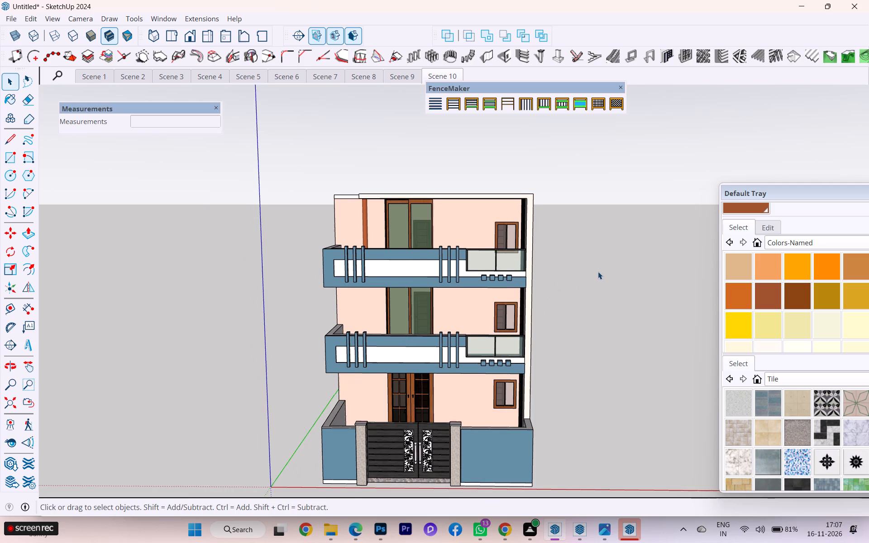
scroll(598, 268, "up", 1)
scroll(593, 275, "down", 2)
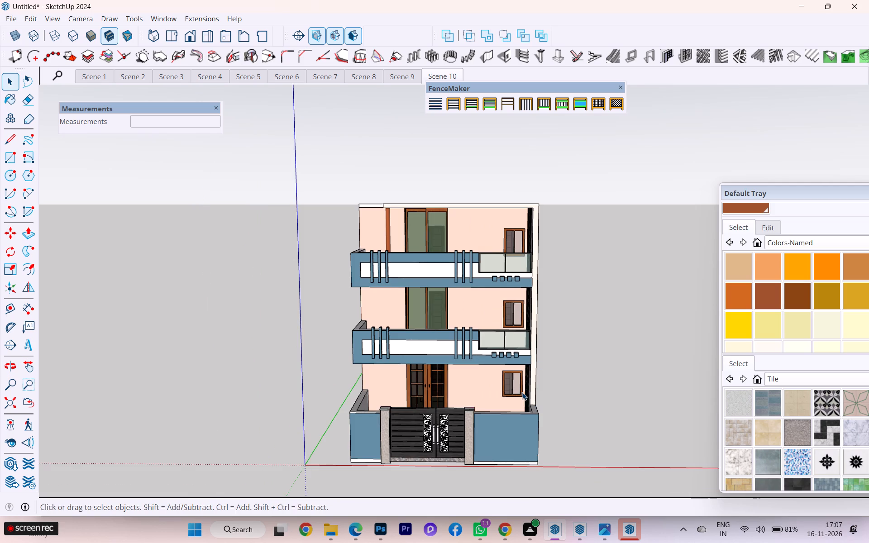
scroll(563, 377, "up", 3)
scroll(580, 373, "down", 1)
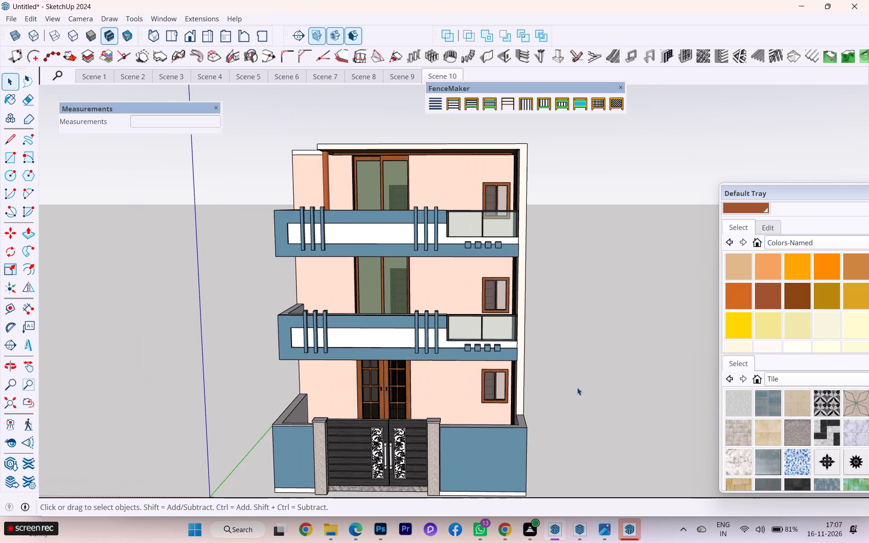
scroll(577, 387, "down", 1)
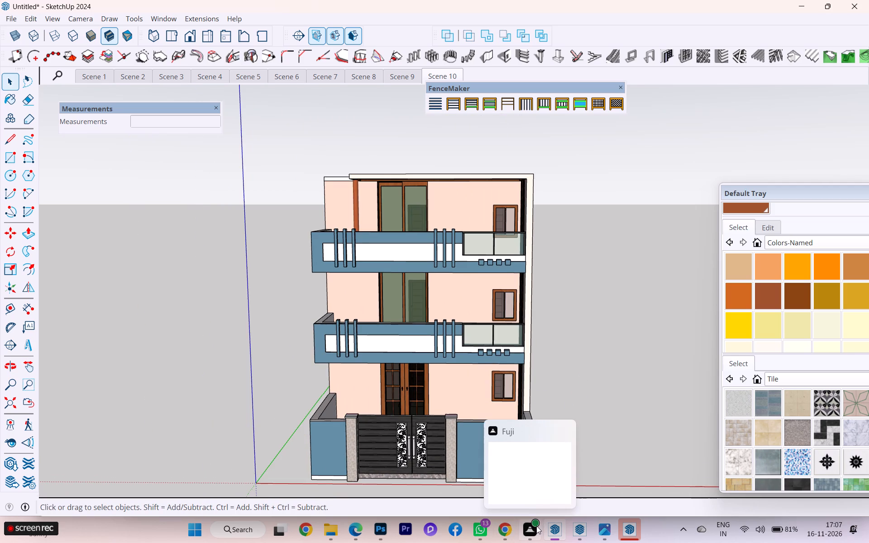
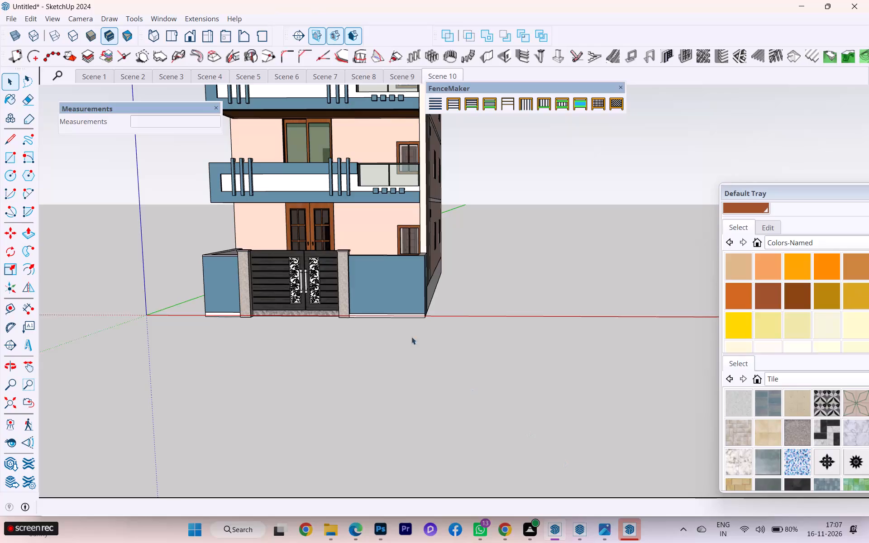
Examine the full three-storey house from the front and from above, including its flat roof, balconies and gate.
scroll(368, 276, "up", 1)
scroll(372, 305, "down", 2)
scroll(378, 325, "up", 2)
scroll(382, 333, "down", 1)
scroll(448, 424, "down", 1)
scroll(448, 424, "up", 1)
scroll(450, 427, "down", 6)
scroll(482, 445, "up", 1)
scroll(482, 446, "down", 1)
middle_click_drag(492, 353, 505, 373)
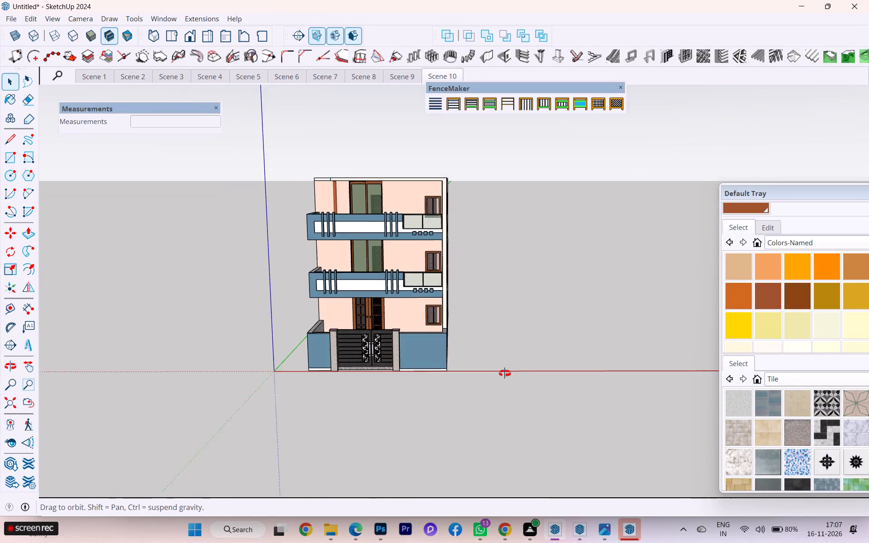
middle_click_drag(505, 373, 508, 404)
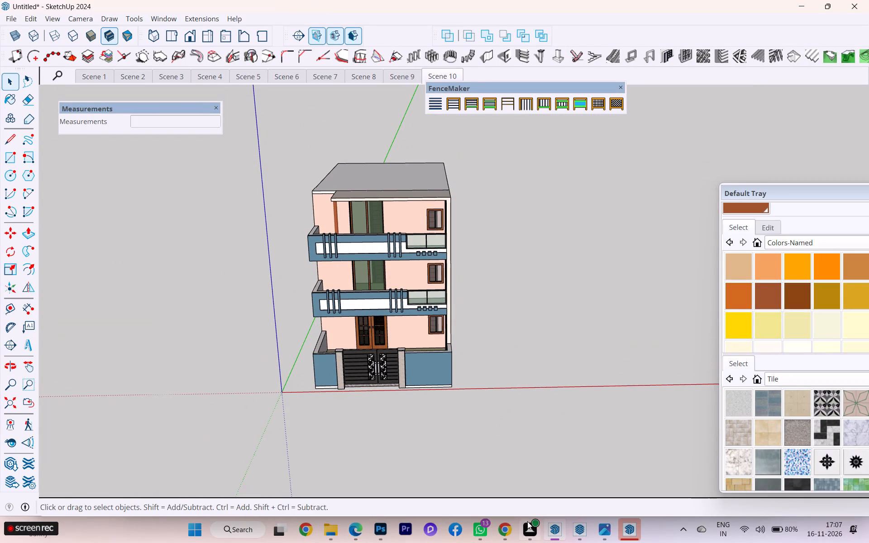
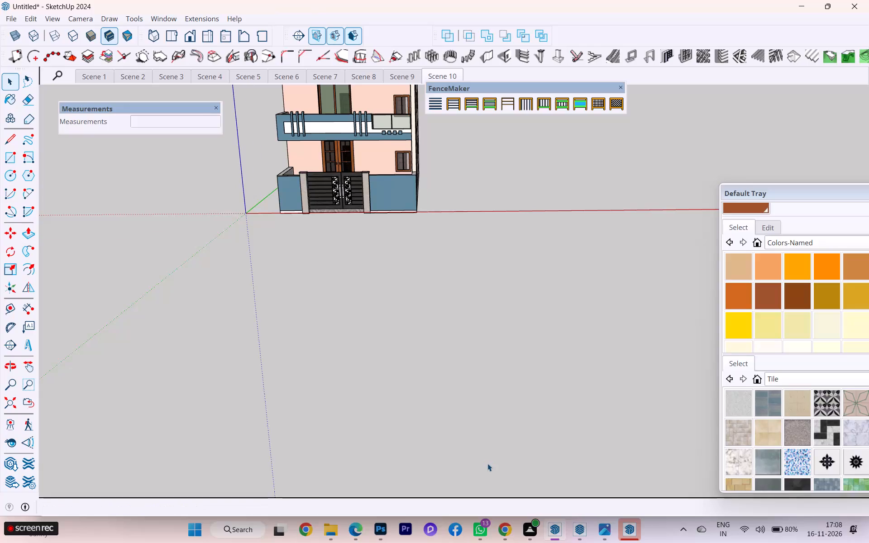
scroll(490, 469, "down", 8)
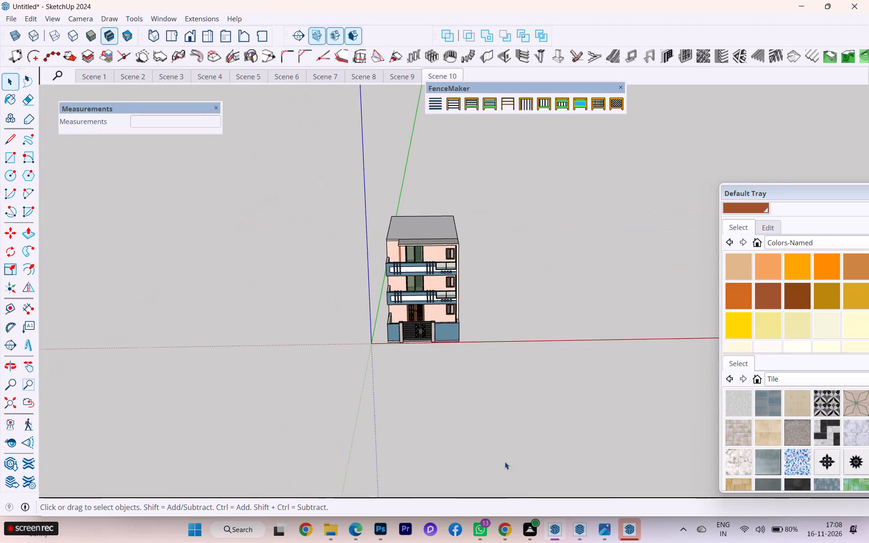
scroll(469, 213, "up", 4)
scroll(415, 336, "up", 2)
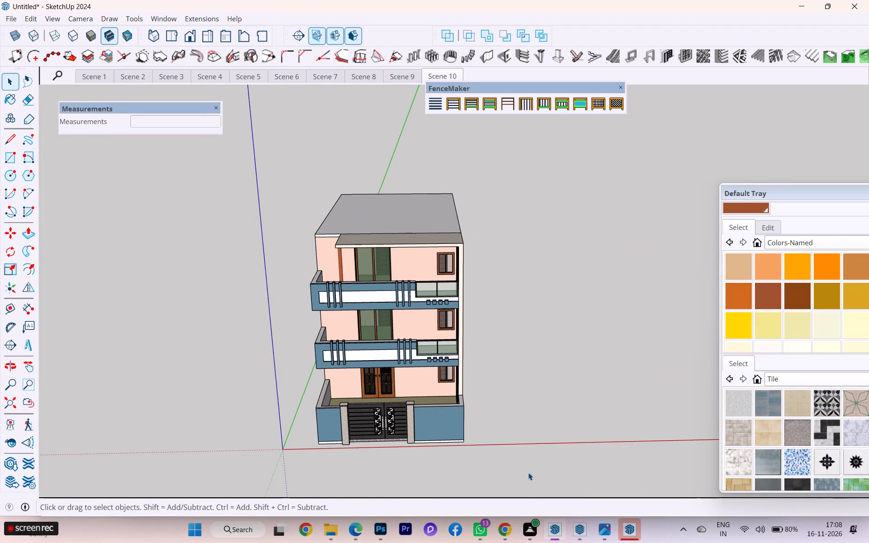
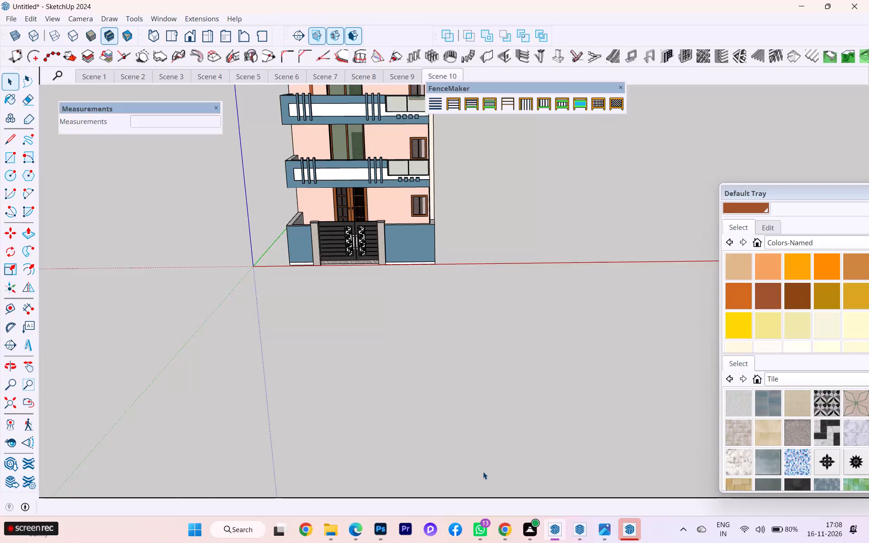
Examine the front elevation of the whole three-storey house, from the entrance gate up to the roof.
scroll(483, 472, "down", 3)
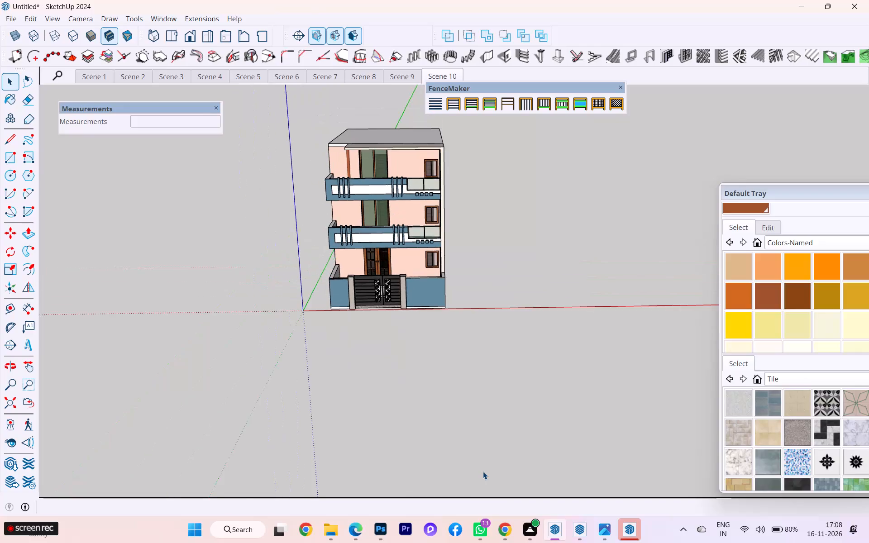
scroll(483, 472, "down", 2)
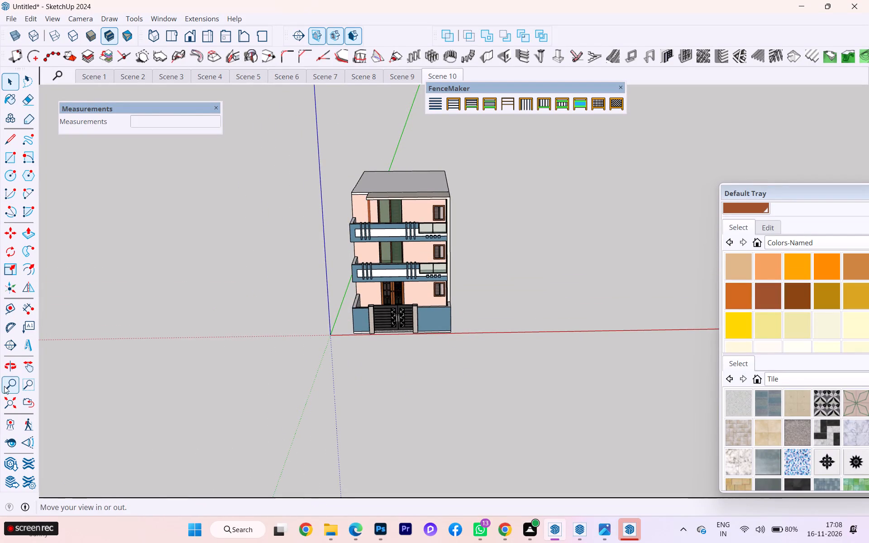
left_click(9, 397)
scroll(5, 389, "down", 1)
scroll(5, 389, "up", 1)
scroll(5, 389, "down", 2)
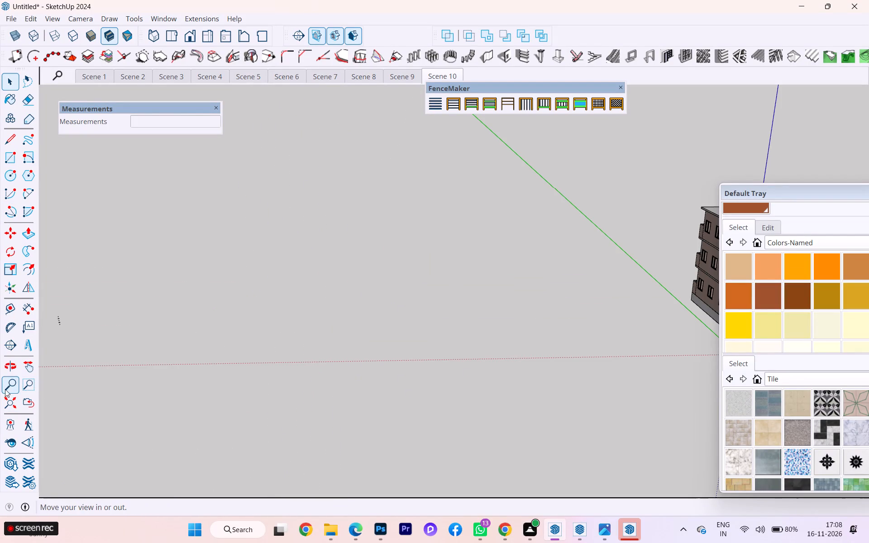
scroll(5, 389, "down", 2)
scroll(4, 389, "up", 1)
scroll(342, 361, "down", 2)
scroll(347, 357, "up", 1)
scroll(347, 357, "down", 5)
scroll(213, 307, "up", 1)
scroll(212, 307, "down", 2)
scroll(212, 307, "up", 1)
scroll(212, 307, "down", 9)
scroll(645, 344, "up", 7)
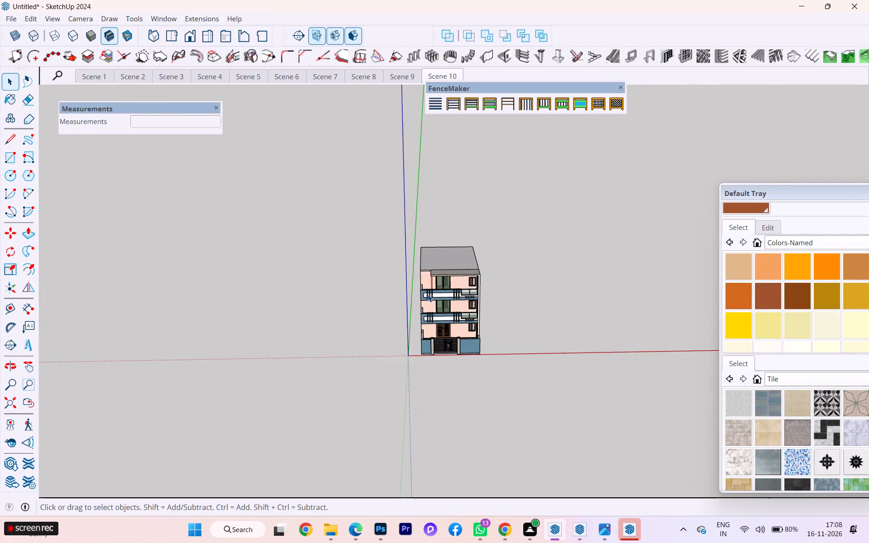
scroll(428, 294, "up", 4)
scroll(512, 327, "down", 5)
scroll(520, 334, "up", 8)
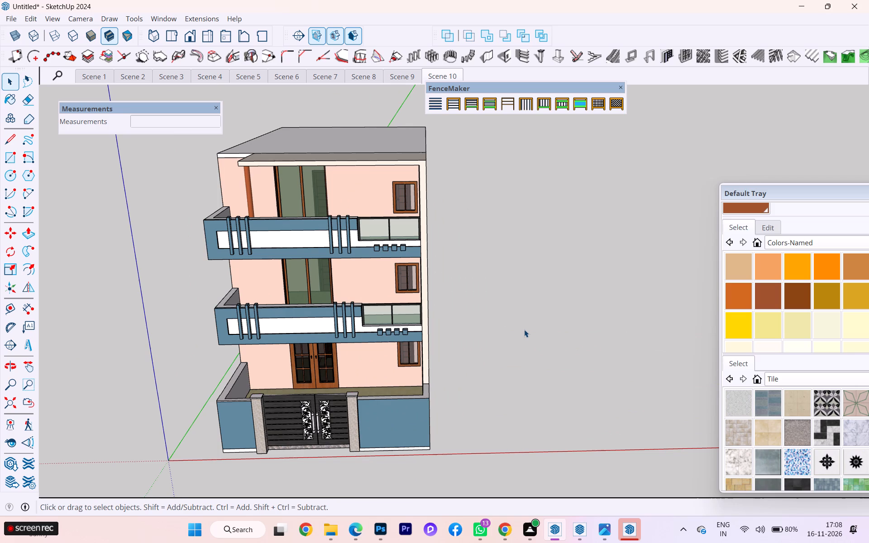